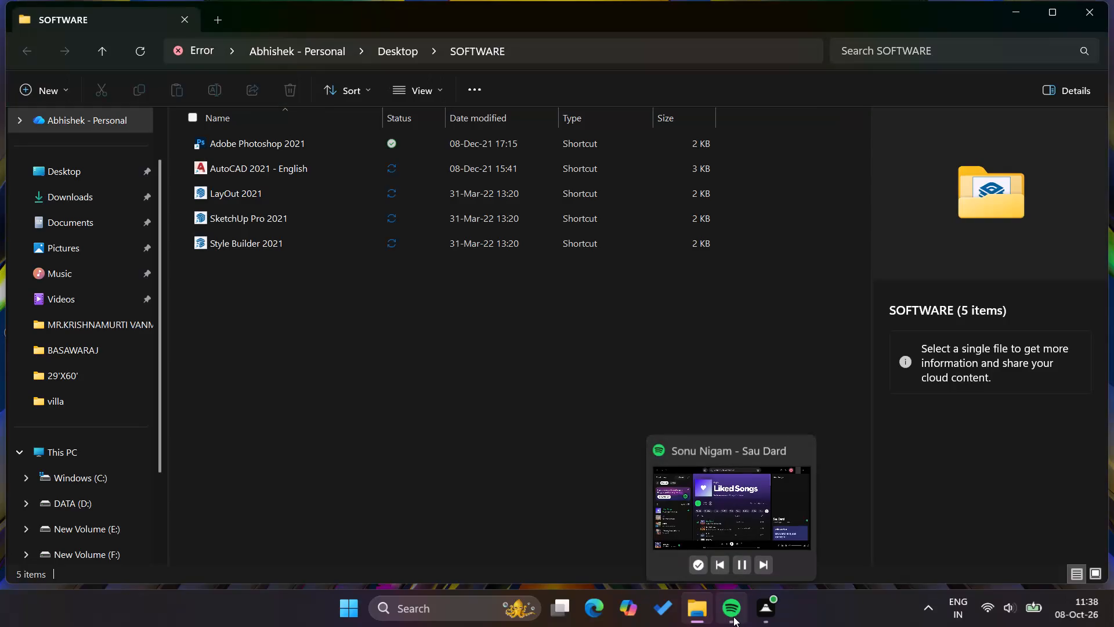
Close the Spotify window.
{"action": "left_click", "coordinate": [800, 452]}
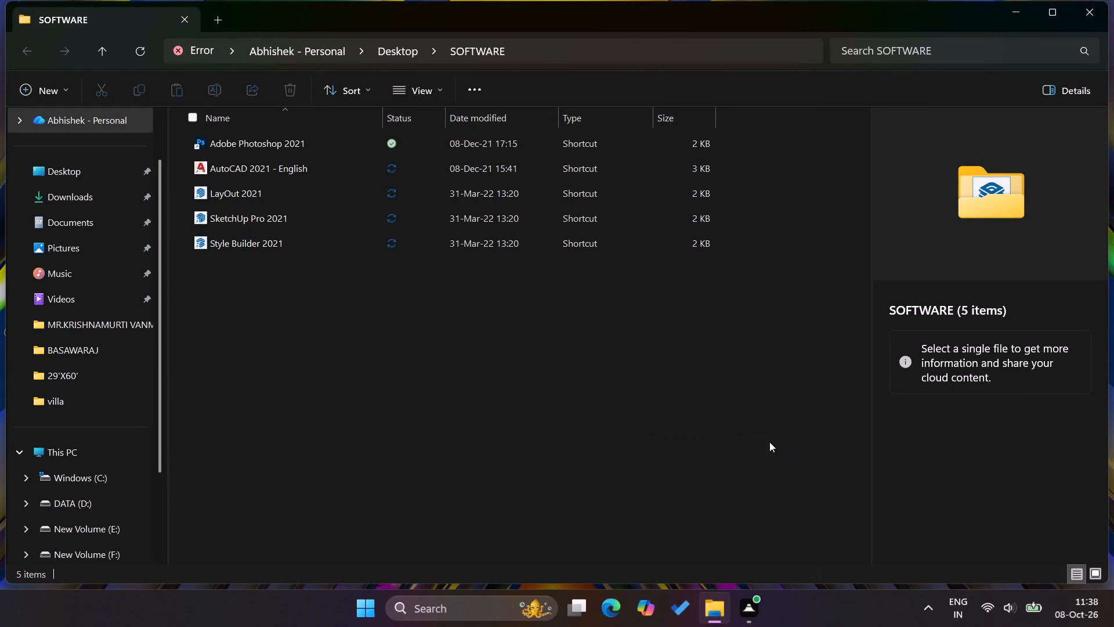
Launch AutoCAD 2021 and open the recent drawing Drawing1 in a maximized window.
{"action": "double_click", "coordinate": [285, 165]}
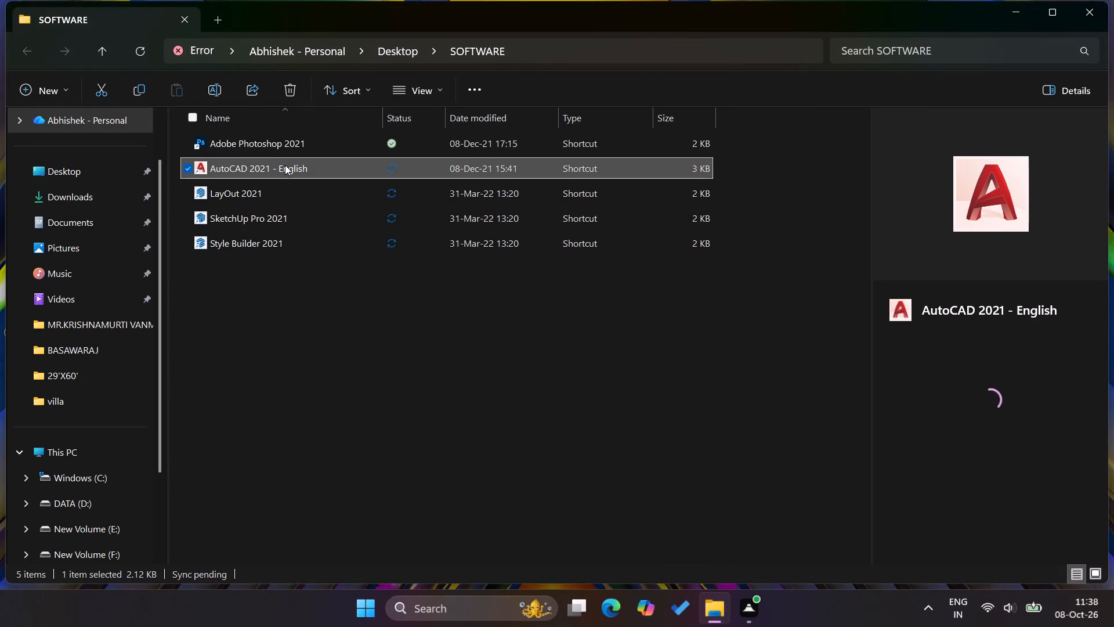
{"action": "left_click", "coordinate": [1080, 9]}
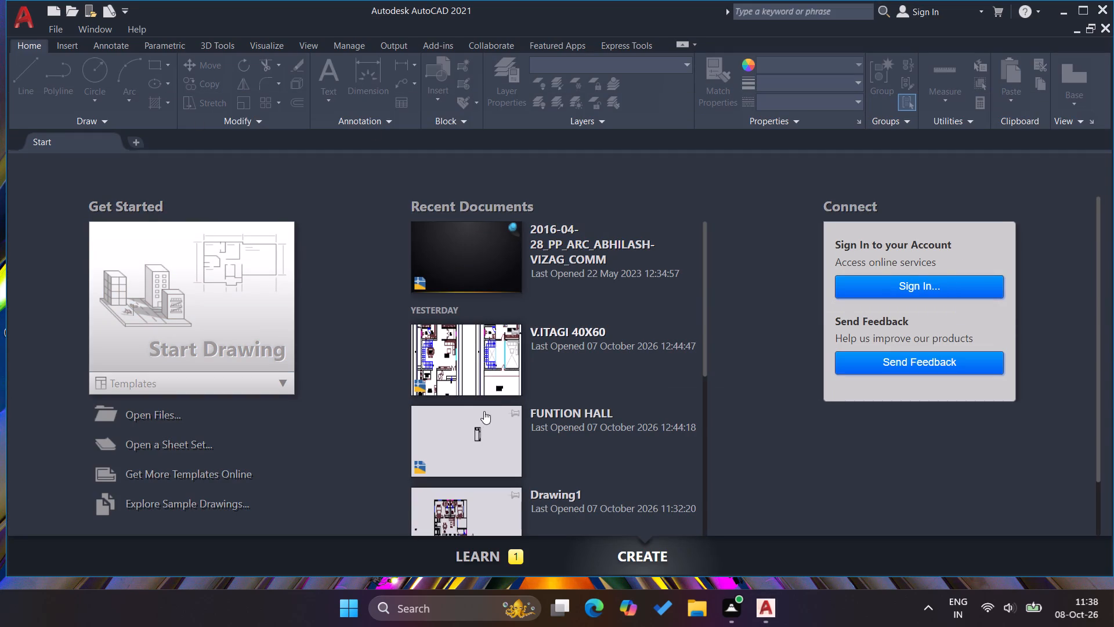
{"action": "scroll", "coordinate": [497, 371], "scroll_direction": "down", "scroll_amount": 1}
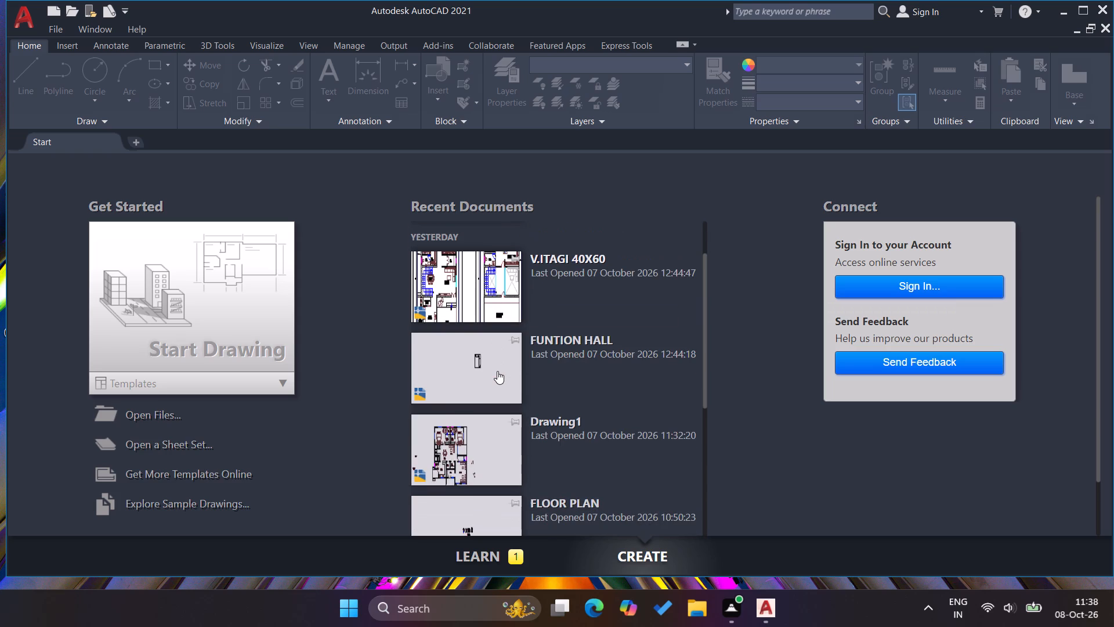
{"action": "left_click", "coordinate": [487, 452]}
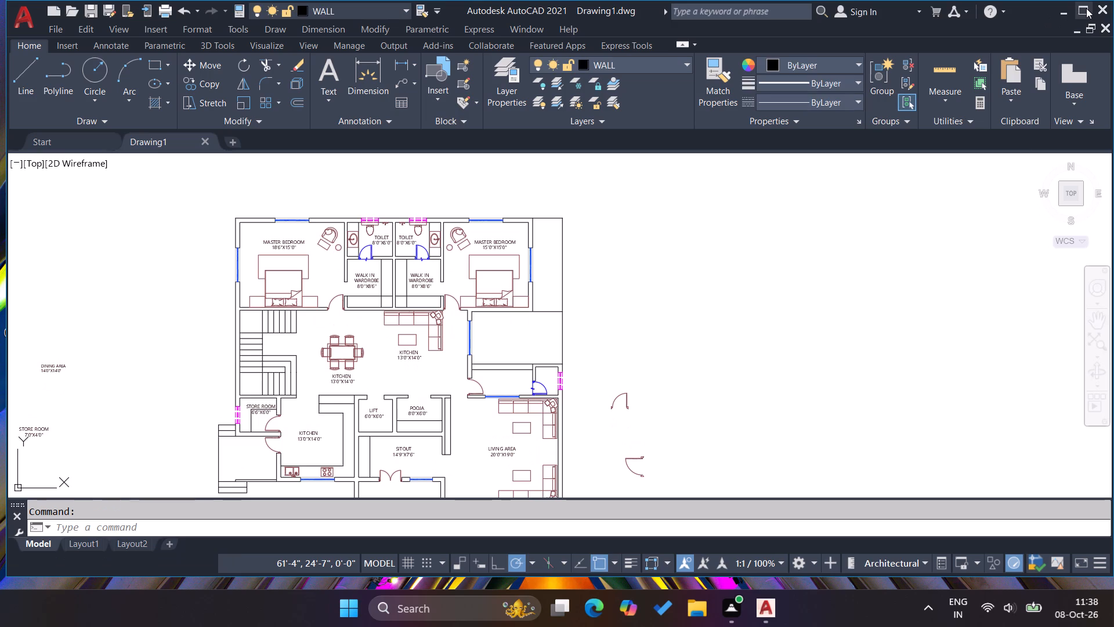
{"action": "left_click", "coordinate": [1086, 8]}
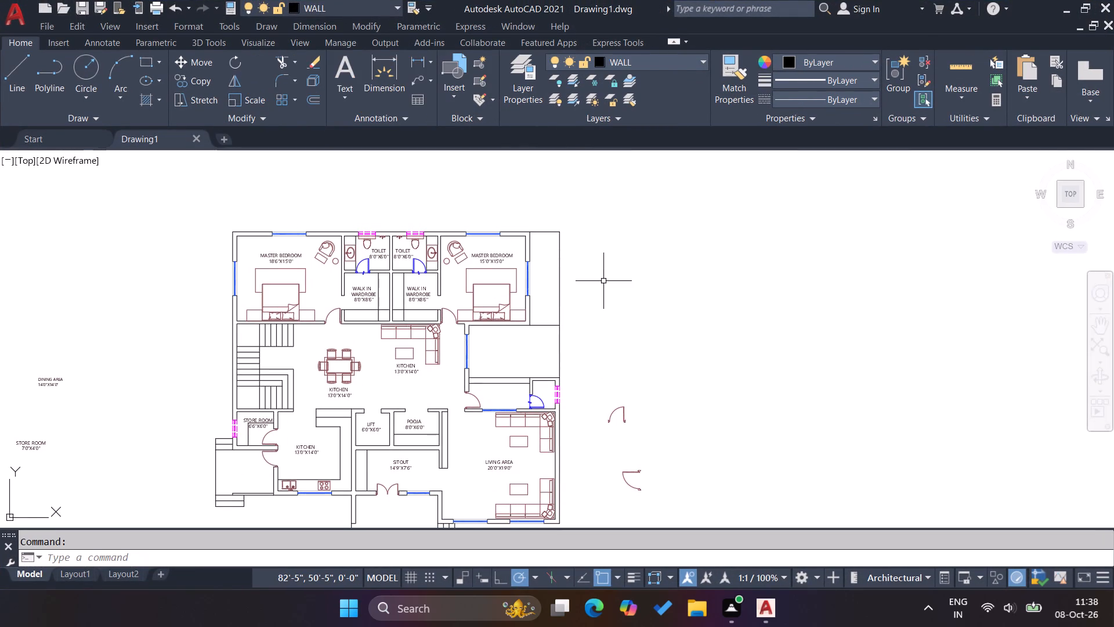
Turn on command logging with LOGFILEON.
{"action": "type", "text": "logo"}
{"action": "key", "text": "n"}
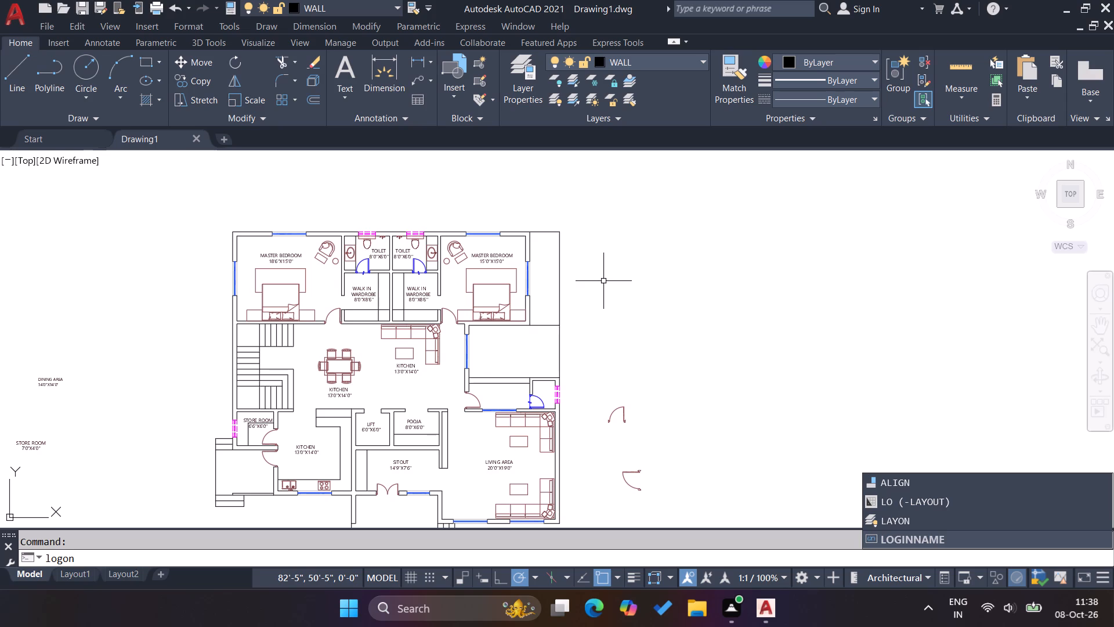
{"action": "left_click", "coordinate": [95, 554]}
{"action": "key", "text": "BackSpace"}
{"action": "key", "text": "BackSpace"}
{"action": "type", "text": "fil"}
{"action": "left_click", "coordinate": [960, 517]}
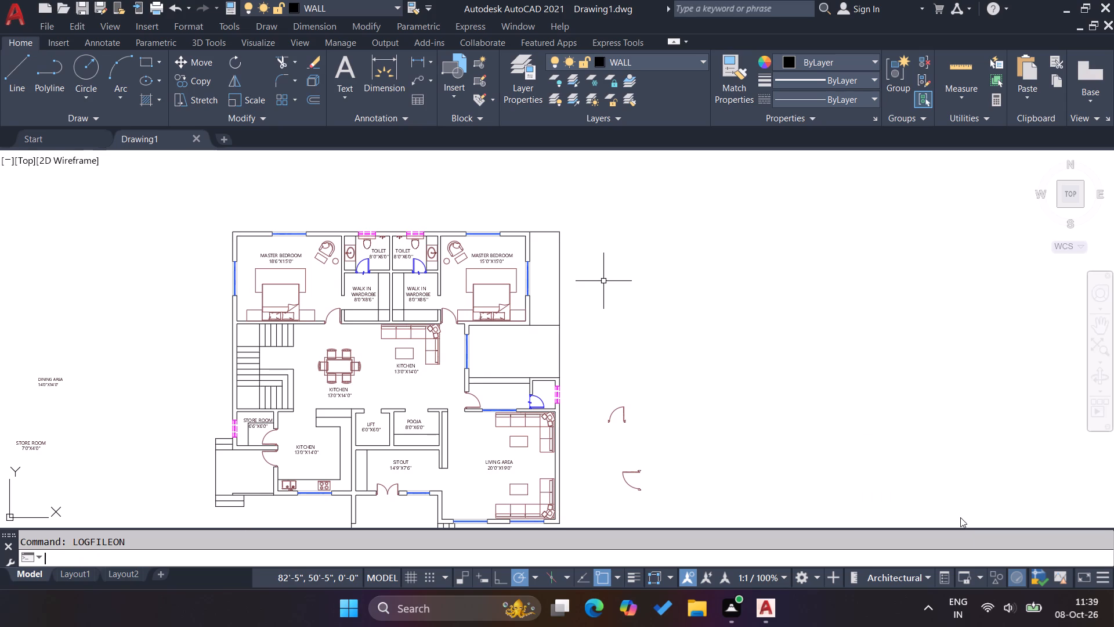
Look over the floor plan from the bedrooms down to the sitout, entrance steps and living area.
{"action": "scroll", "coordinate": [500, 326], "scroll_direction": "down", "scroll_amount": 2}
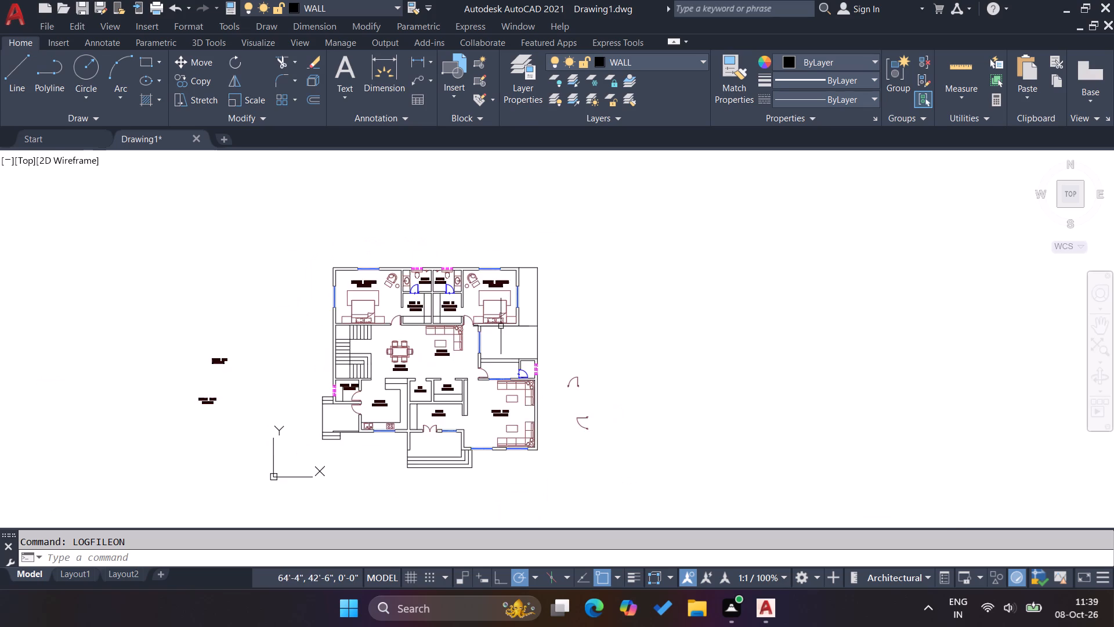
{"action": "key", "text": "Escape"}
{"action": "key", "text": "Escape"}
{"action": "key", "text": "Escape"}
{"action": "key", "text": "Escape"}
{"action": "scroll", "coordinate": [464, 328], "scroll_direction": "up", "scroll_amount": 3}
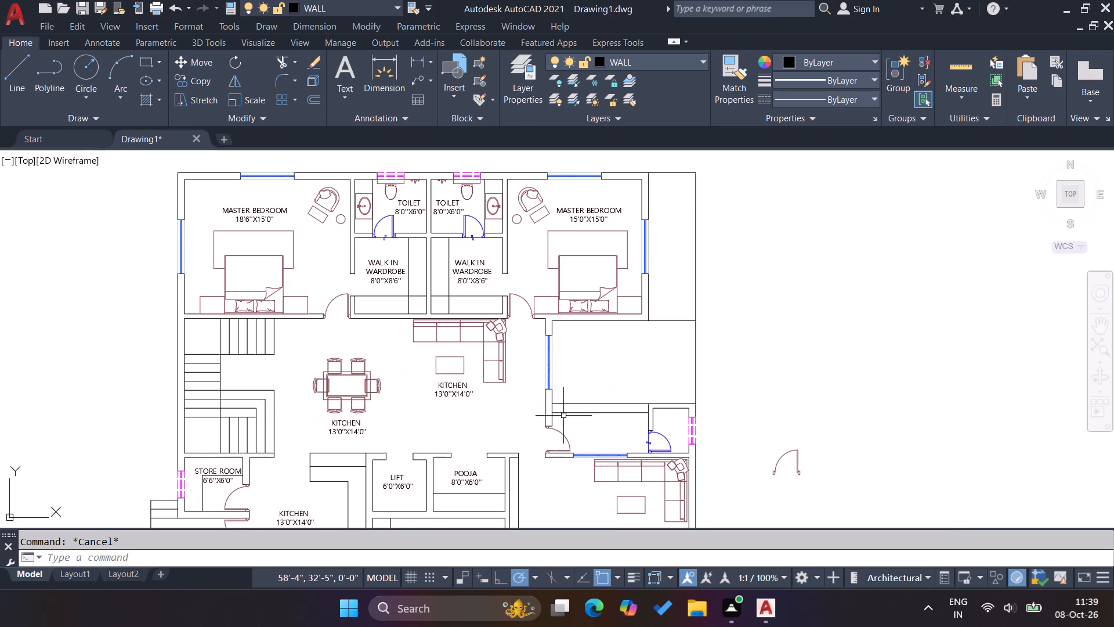
{"action": "scroll", "coordinate": [540, 352], "scroll_direction": "down", "scroll_amount": 2}
{"action": "scroll", "coordinate": [514, 482], "scroll_direction": "up", "scroll_amount": 2}
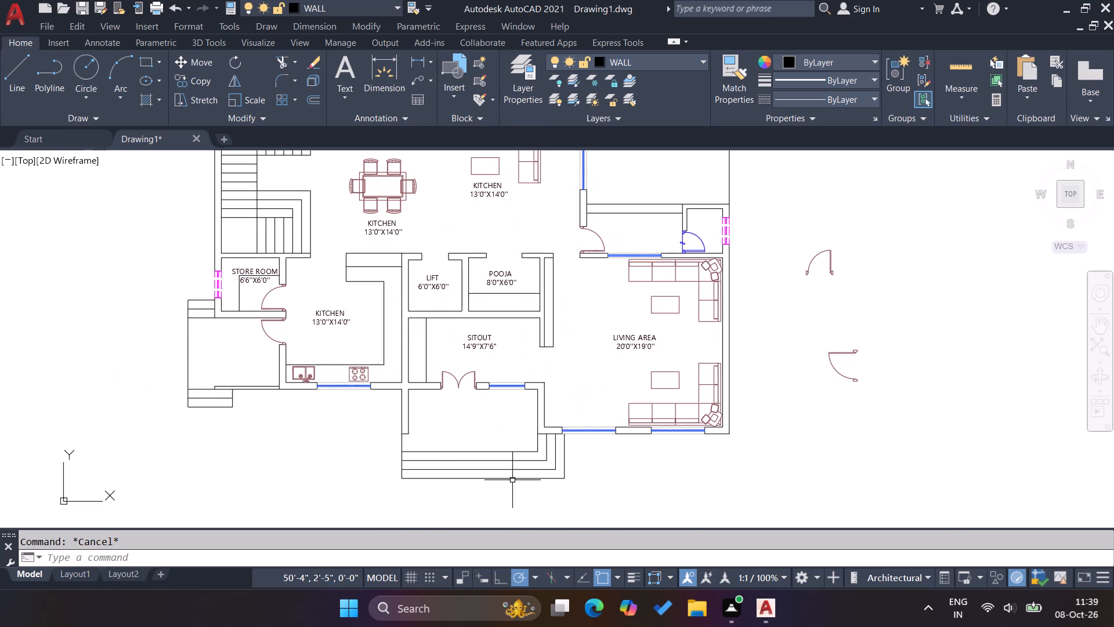
{"action": "key", "text": "Escape"}
{"action": "key", "text": "Escape"}
{"action": "key", "text": "Escape"}
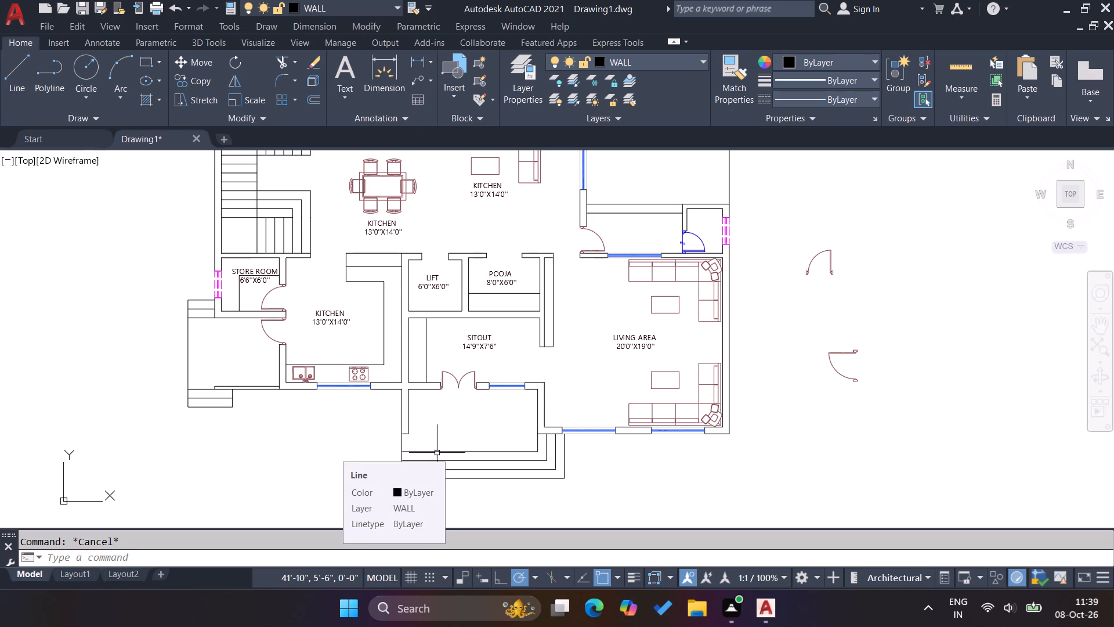
{"action": "scroll", "coordinate": [437, 453], "scroll_direction": "down", "scroll_amount": 1}
{"action": "scroll", "coordinate": [503, 402], "scroll_direction": "up", "scroll_amount": 2}
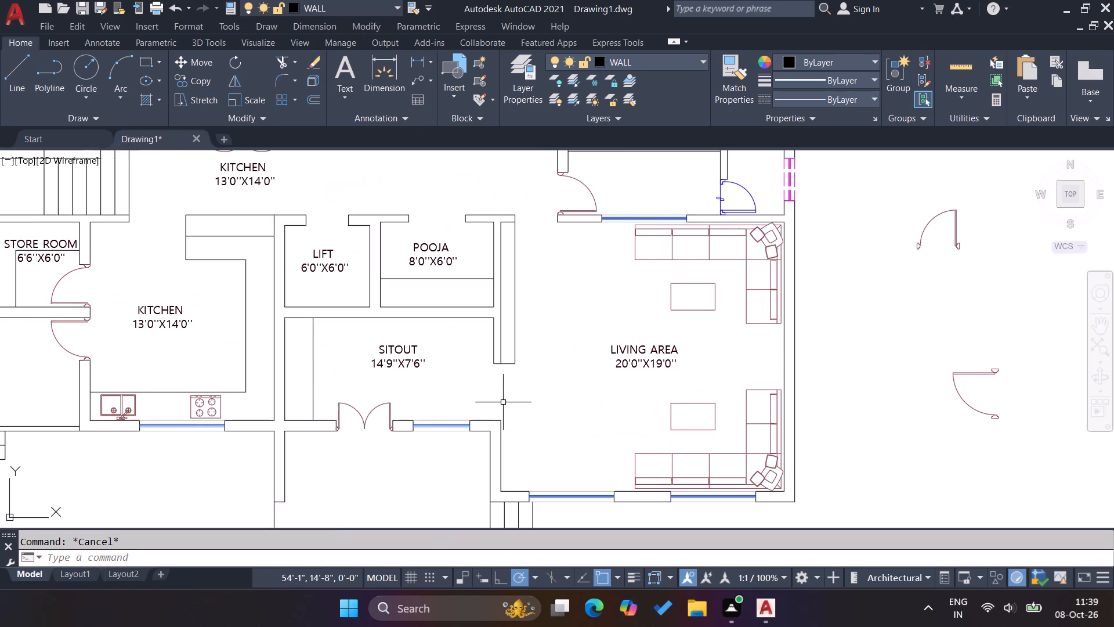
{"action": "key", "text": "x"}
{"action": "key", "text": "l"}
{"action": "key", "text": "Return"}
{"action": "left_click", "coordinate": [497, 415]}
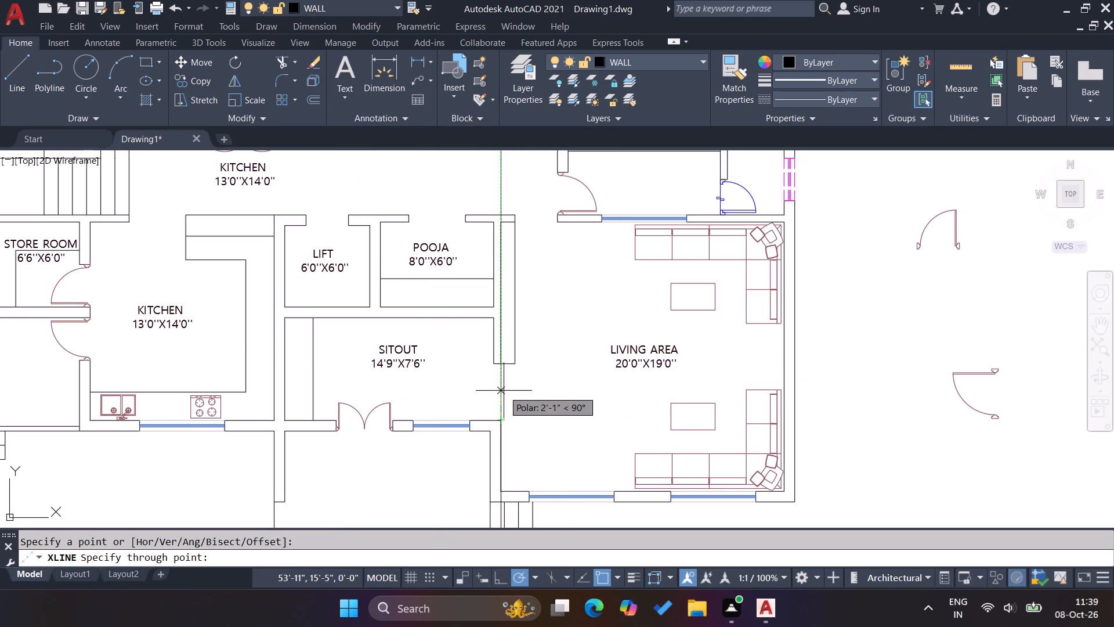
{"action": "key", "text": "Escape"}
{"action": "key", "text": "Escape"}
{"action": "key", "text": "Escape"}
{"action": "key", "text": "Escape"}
Move both living area sofa sets and the LIVING AREA label horizontally out of the room, beyond the loose doors outside the house.
{"action": "scroll", "coordinate": [556, 394], "scroll_direction": "down", "scroll_amount": 1}
{"action": "scroll", "coordinate": [707, 410], "scroll_direction": "up", "scroll_amount": 1}
{"action": "left_click", "coordinate": [666, 410]}
{"action": "left_click", "coordinate": [635, 377]}
{"action": "key", "text": "Escape"}
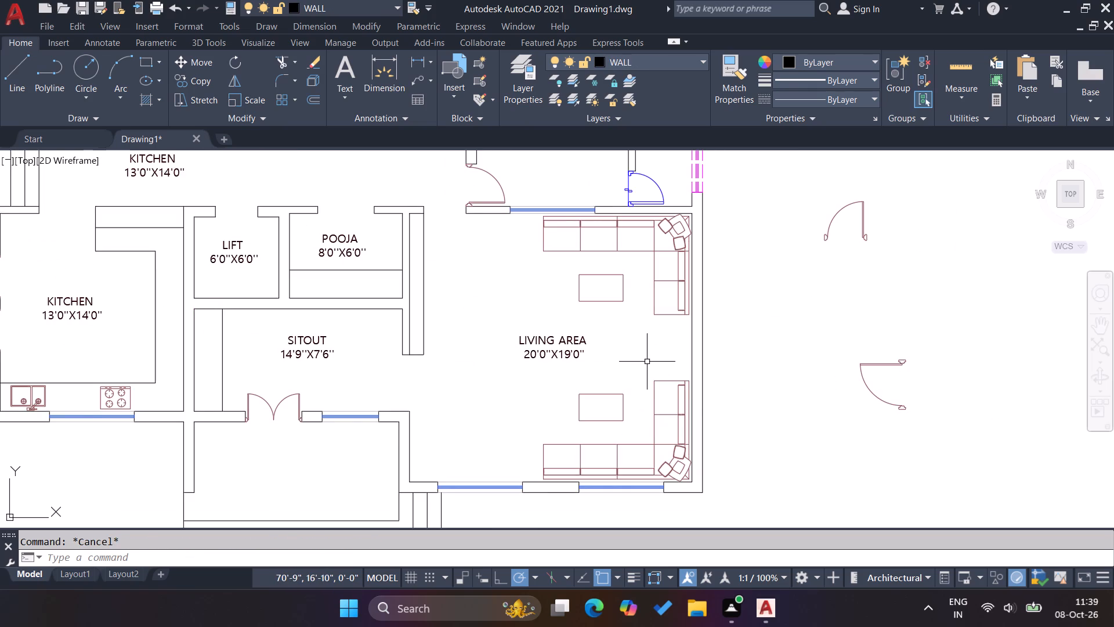
{"action": "left_click", "coordinate": [665, 392]}
{"action": "left_click", "coordinate": [550, 294]}
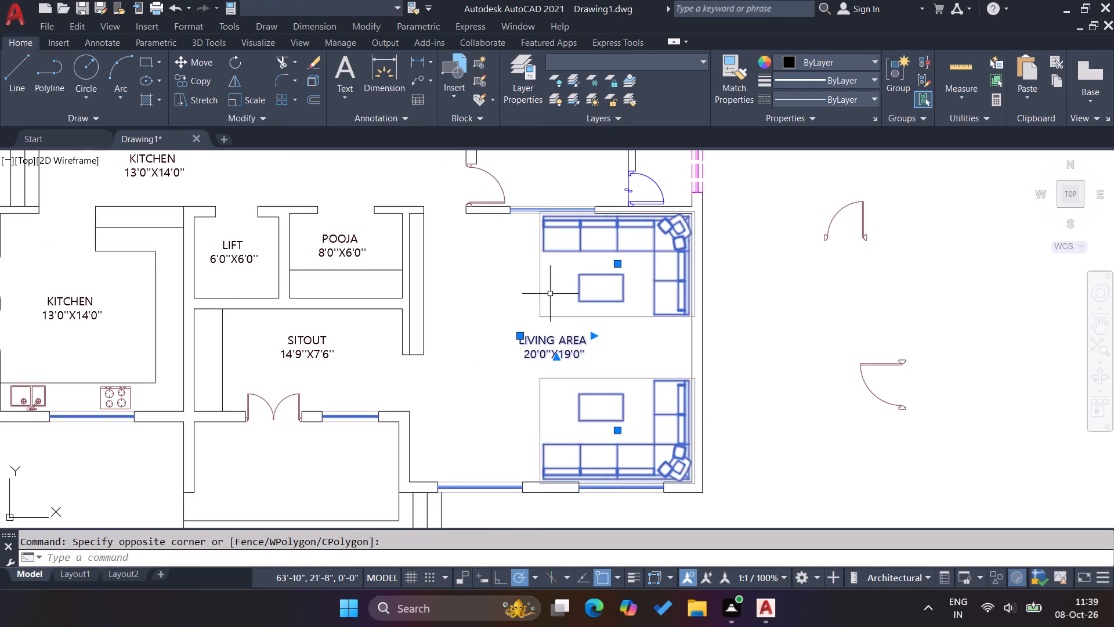
{"action": "key", "text": "m"}
{"action": "key", "text": "Return"}
{"action": "left_click", "coordinate": [561, 322]}
{"action": "scroll", "coordinate": [511, 320], "scroll_direction": "down", "scroll_amount": 1}
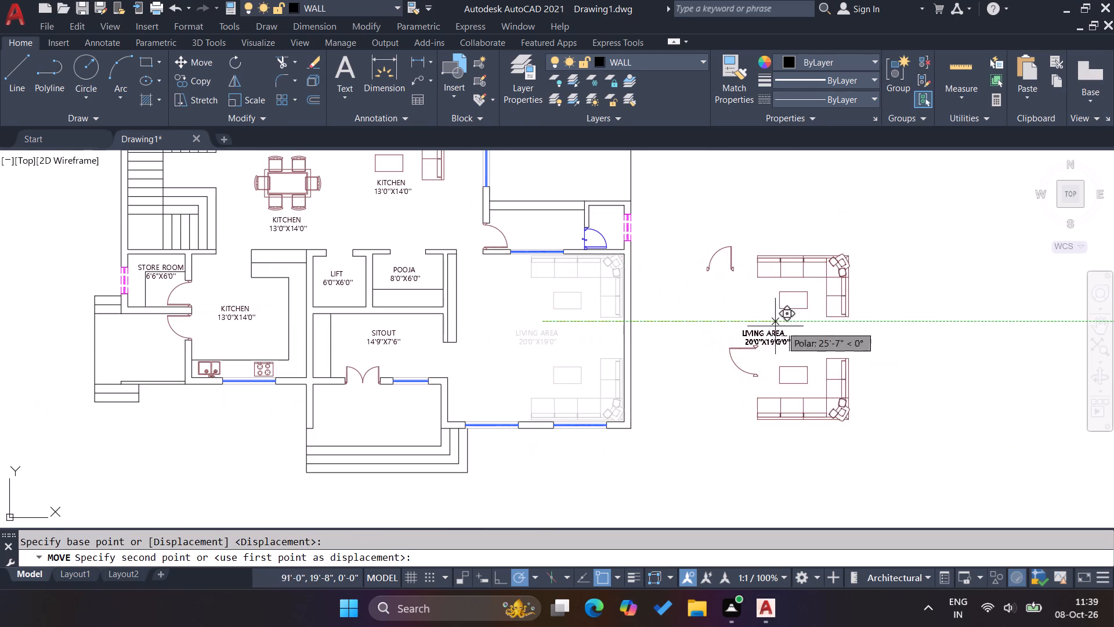
{"action": "left_click", "coordinate": [852, 325]}
{"action": "key", "text": "Escape"}
{"action": "key", "text": "Escape"}
{"action": "key", "text": "Escape"}
Copy the WC from the first master bathroom to the middle of the upper wall in the small toilet above the living area.
{"action": "scroll", "coordinate": [551, 323], "scroll_direction": "down", "scroll_amount": 1}
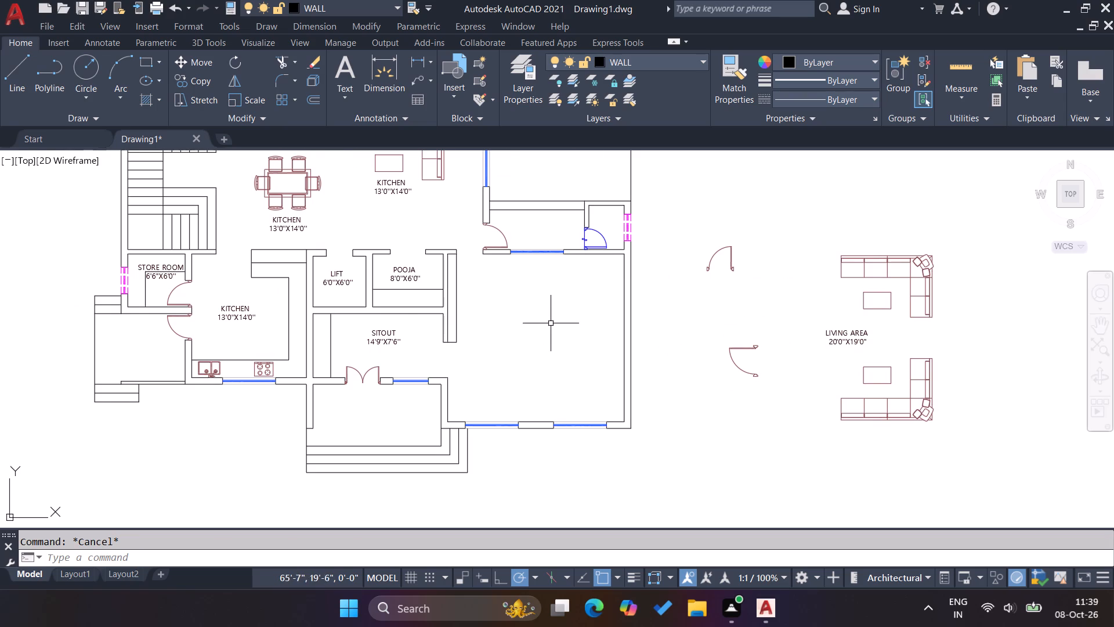
{"action": "scroll", "coordinate": [584, 236], "scroll_direction": "up", "scroll_amount": 3}
{"action": "scroll", "coordinate": [594, 325], "scroll_direction": "down", "scroll_amount": 3}
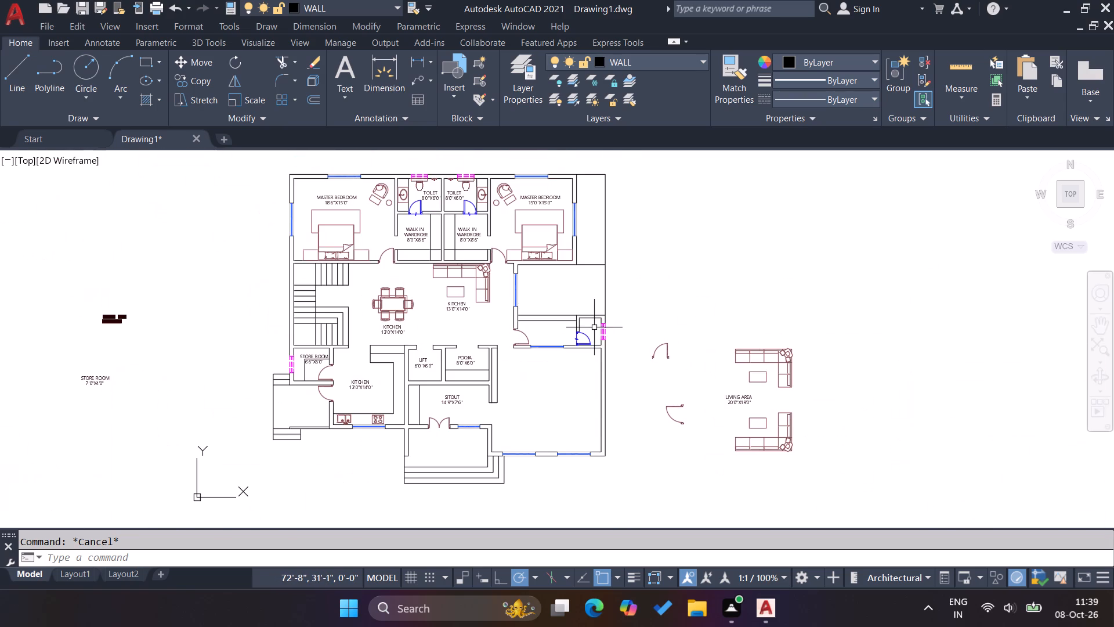
{"action": "scroll", "coordinate": [411, 187], "scroll_direction": "up", "scroll_amount": 3}
{"action": "left_click", "coordinate": [469, 185]}
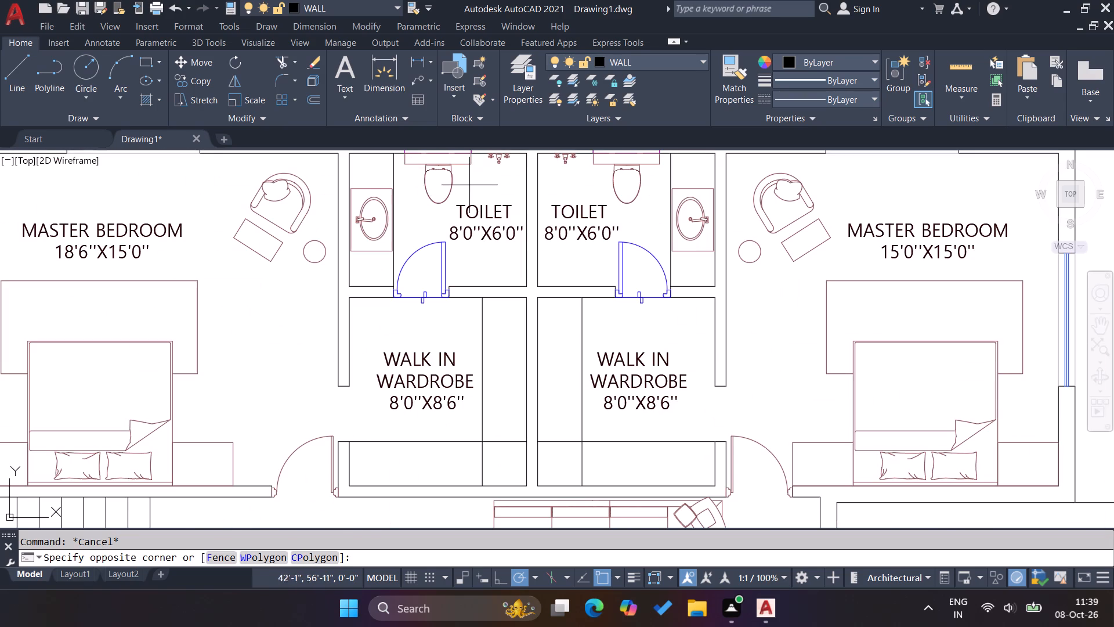
{"action": "left_click", "coordinate": [422, 177]}
{"action": "key", "text": "c"}
{"action": "key", "text": "o"}
{"action": "key", "text": "Return"}
{"action": "scroll", "coordinate": [477, 266], "scroll_direction": "down", "scroll_amount": 1}
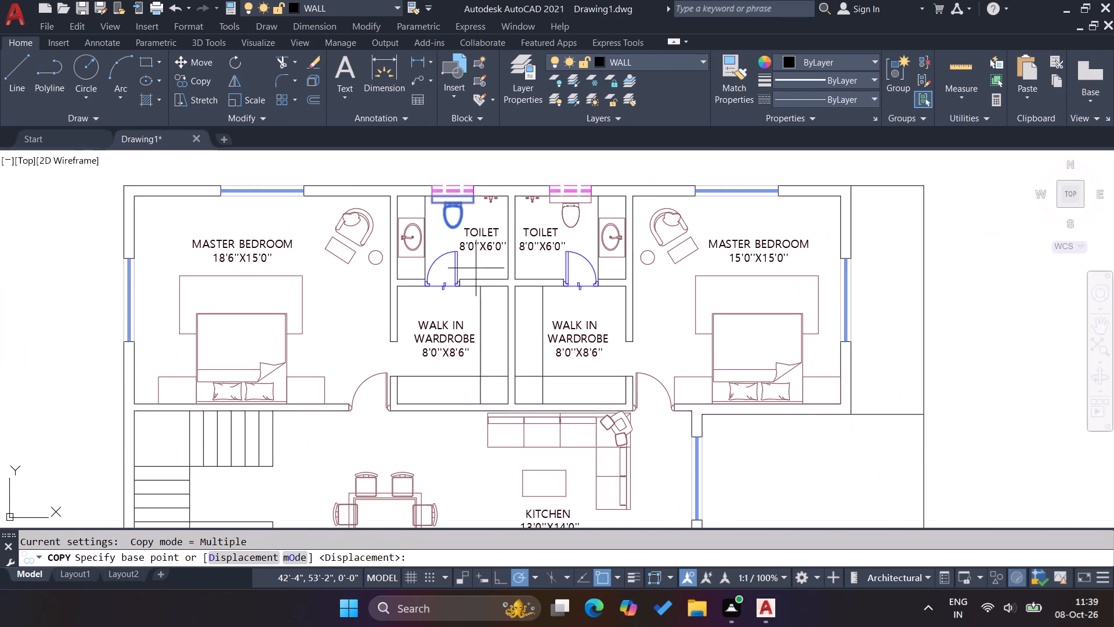
{"action": "scroll", "coordinate": [462, 204], "scroll_direction": "up", "scroll_amount": 3}
{"action": "left_click", "coordinate": [421, 172]}
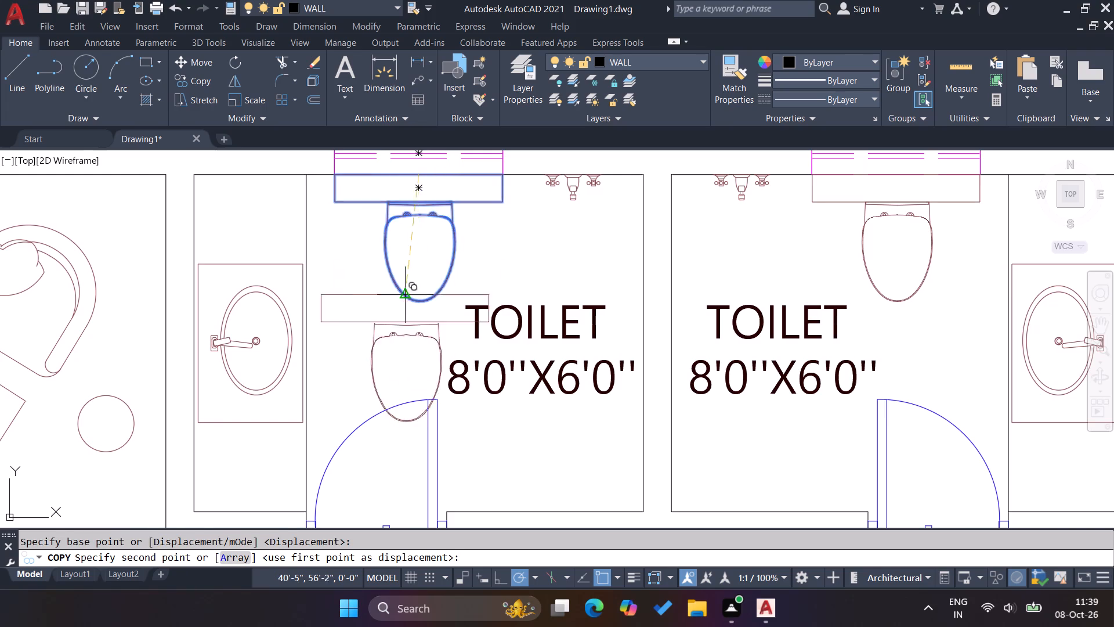
{"action": "scroll", "coordinate": [405, 293], "scroll_direction": "down", "scroll_amount": 4}
{"action": "scroll", "coordinate": [592, 361], "scroll_direction": "down", "scroll_amount": 1}
{"action": "scroll", "coordinate": [639, 451], "scroll_direction": "up", "scroll_amount": 3}
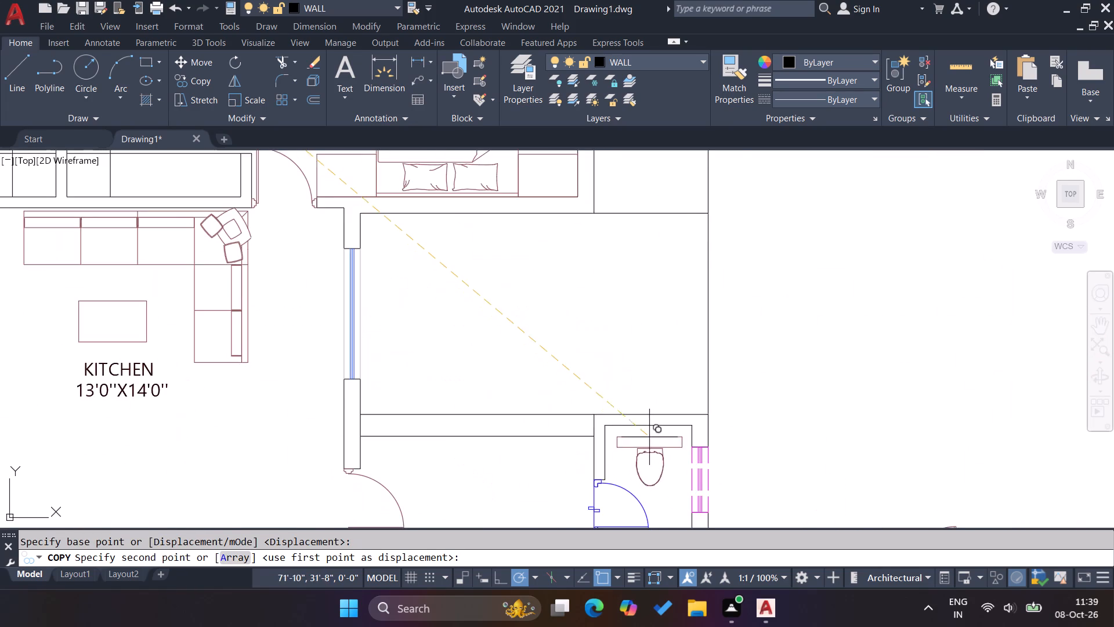
{"action": "scroll", "coordinate": [649, 431], "scroll_direction": "up", "scroll_amount": 2}
{"action": "left_click", "coordinate": [644, 415]}
{"action": "key", "text": "Escape"}
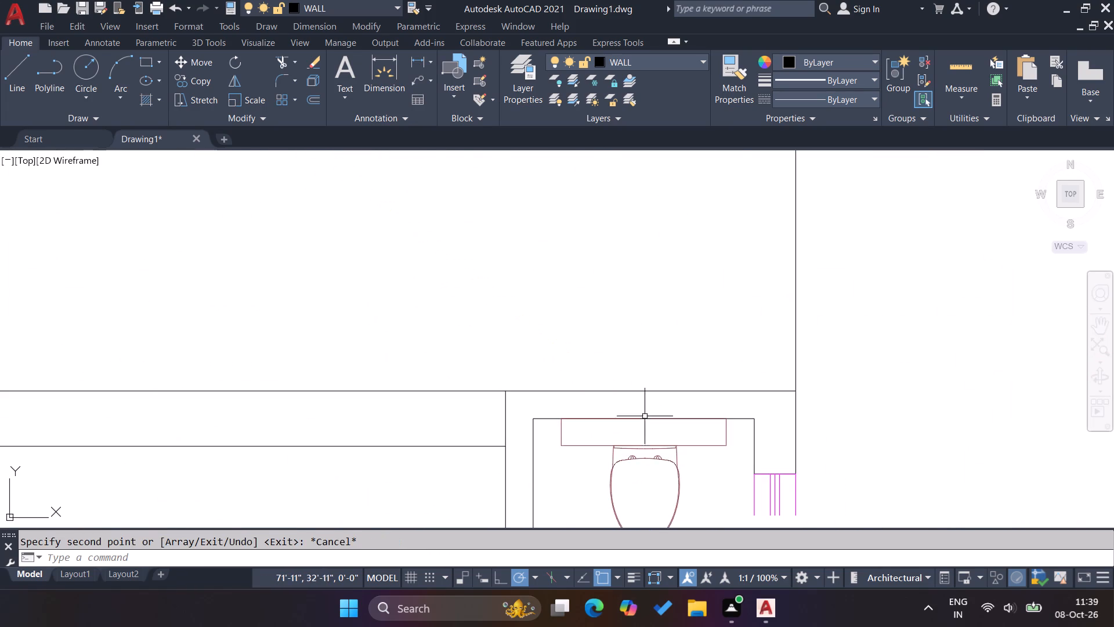
Copy the second master bathroom's washbasin by its lower right corner into the lower right inner corner of the small toilet.
{"action": "scroll", "coordinate": [619, 351], "scroll_direction": "down", "scroll_amount": 4}
{"action": "scroll", "coordinate": [547, 367], "scroll_direction": "down", "scroll_amount": 1}
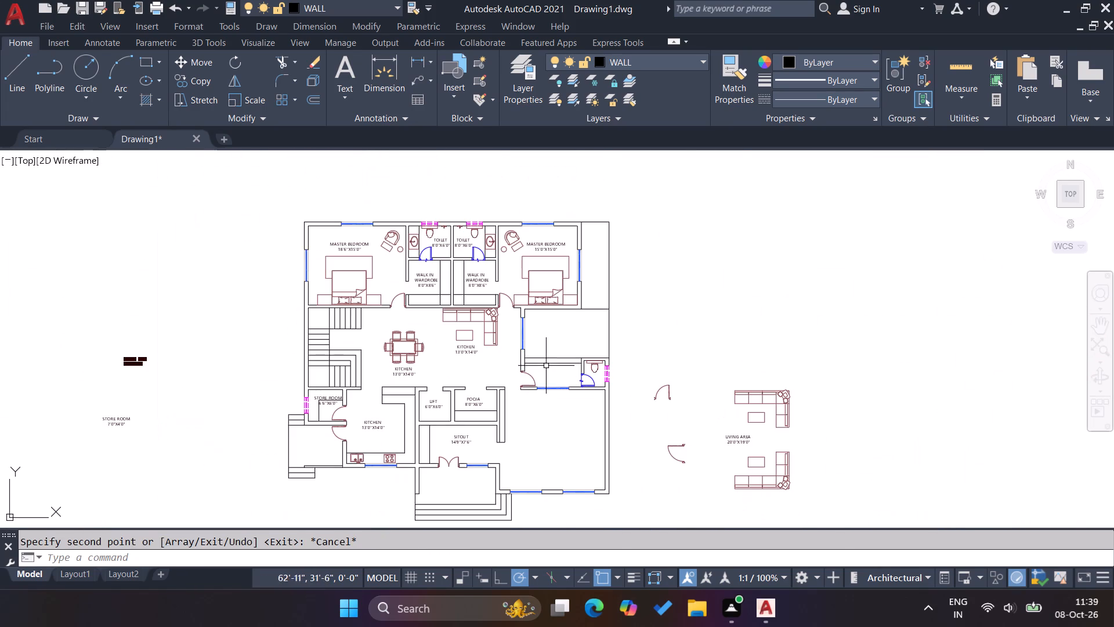
{"action": "scroll", "coordinate": [596, 372], "scroll_direction": "up", "scroll_amount": 1}
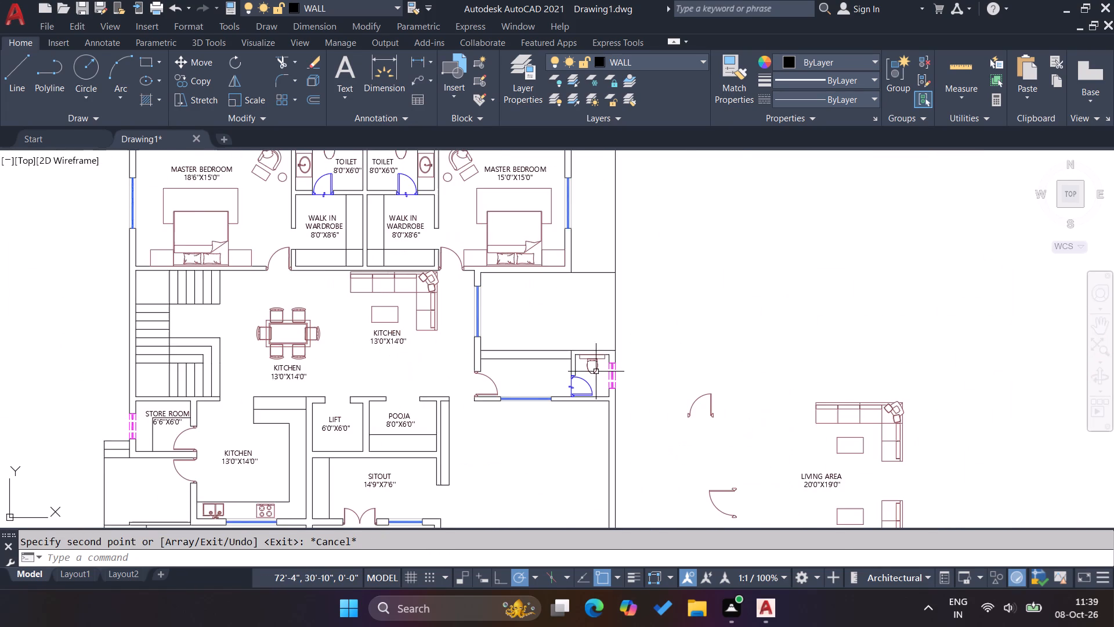
{"action": "scroll", "coordinate": [596, 372], "scroll_direction": "up", "scroll_amount": 1}
{"action": "key", "text": "Escape"}
{"action": "key", "text": "Escape"}
{"action": "scroll", "coordinate": [596, 372], "scroll_direction": "up", "scroll_amount": 1}
{"action": "scroll", "coordinate": [602, 427], "scroll_direction": "down", "scroll_amount": 2}
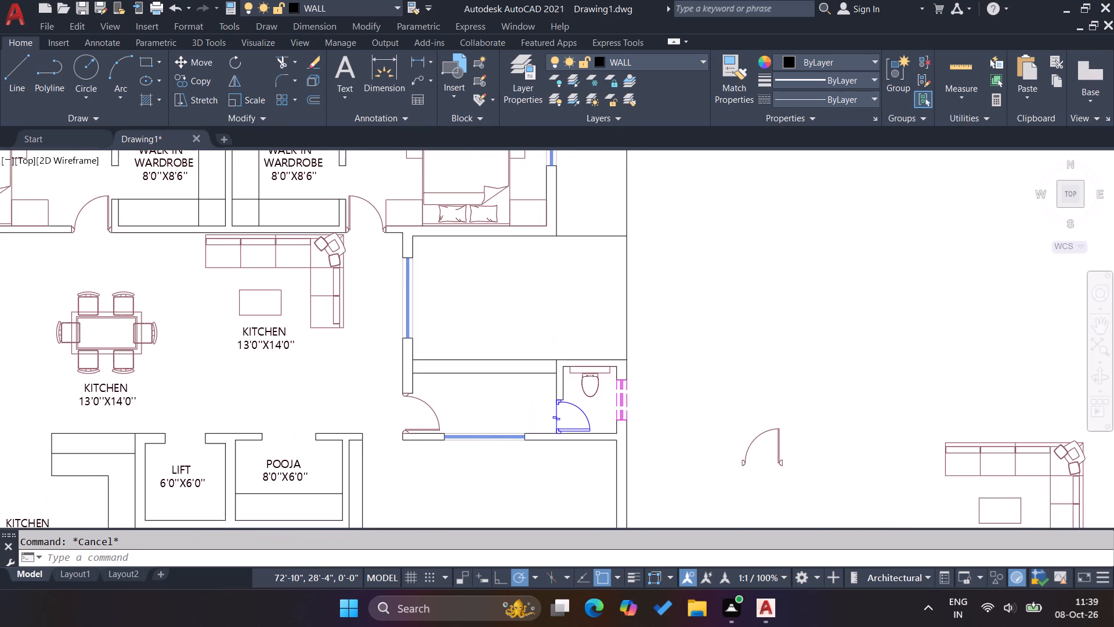
{"action": "scroll", "coordinate": [430, 199], "scroll_direction": "up", "scroll_amount": 2}
{"action": "left_click", "coordinate": [430, 199]}
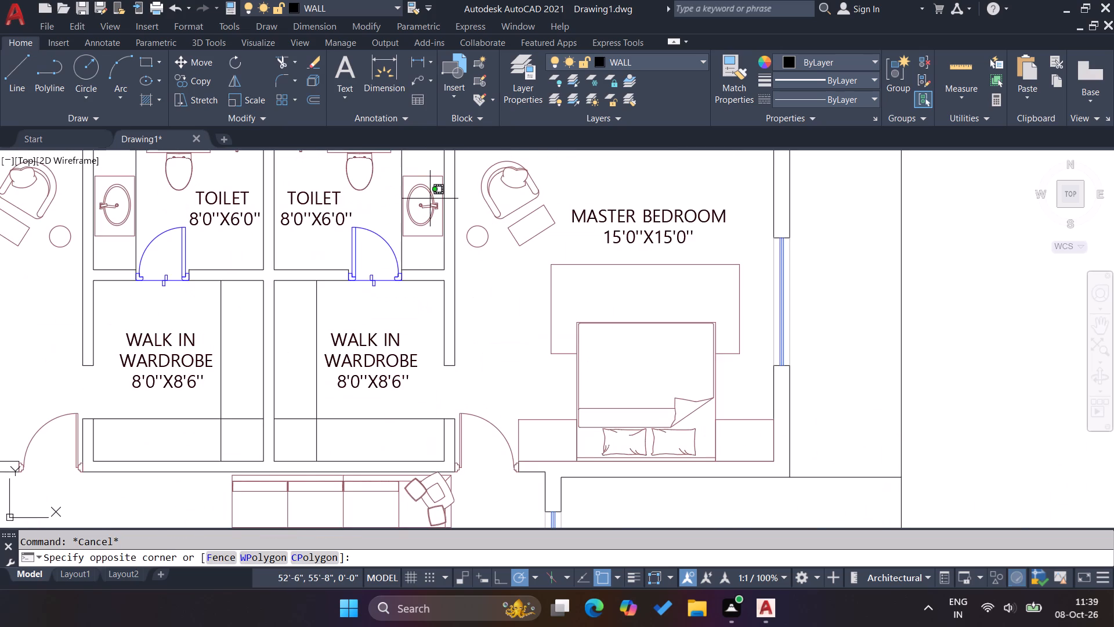
{"action": "left_click", "coordinate": [416, 187]}
{"action": "left_click", "coordinate": [435, 197]}
{"action": "left_click", "coordinate": [408, 170]}
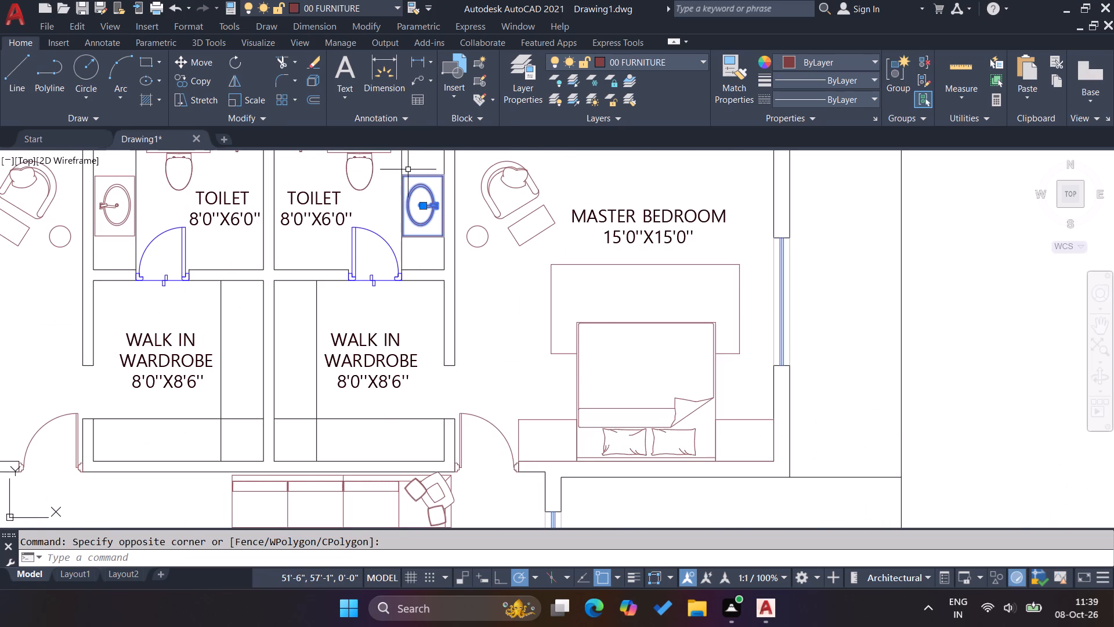
{"action": "type", "text": "co"}
{"action": "key", "text": "Return"}
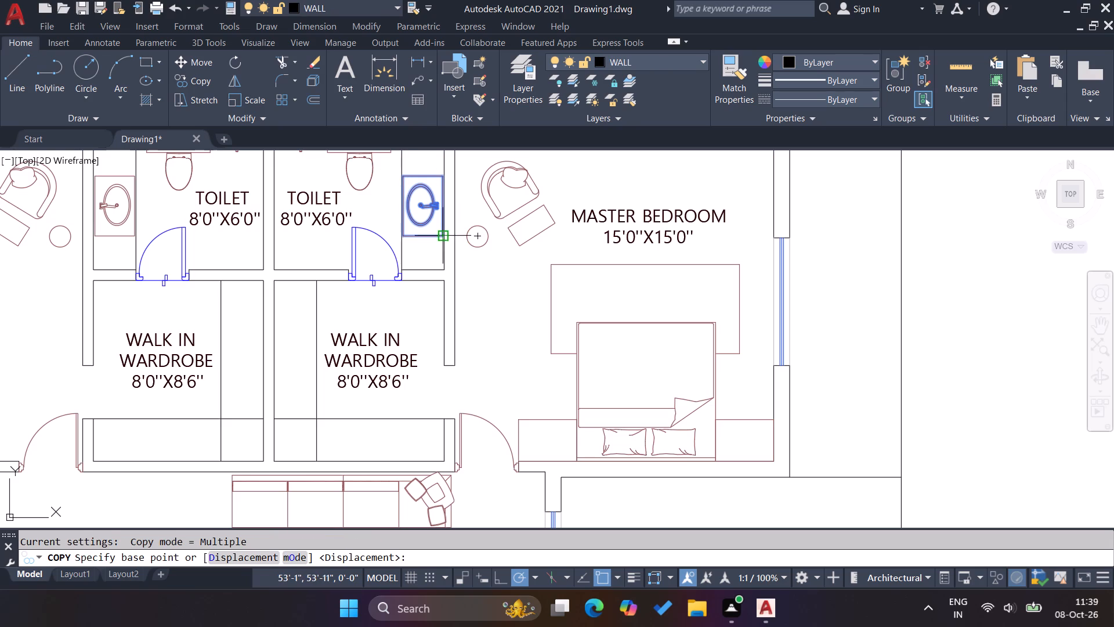
{"action": "left_click", "coordinate": [446, 235]}
{"action": "scroll", "coordinate": [422, 208], "scroll_direction": "down", "scroll_amount": 3}
{"action": "scroll", "coordinate": [597, 440], "scroll_direction": "up", "scroll_amount": 3}
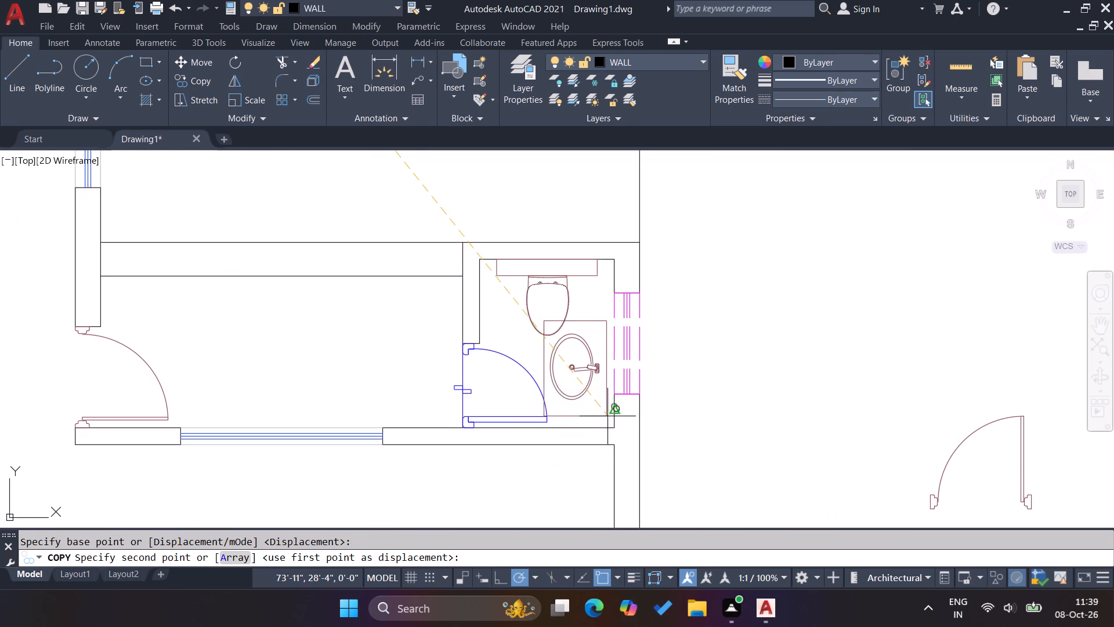
{"action": "left_click", "coordinate": [611, 424]}
{"action": "key", "text": "Escape"}
{"action": "key", "text": "Escape"}
Scale down the copied washbasin in the small toilet about its lower right corner so it clears the WC.
{"action": "left_click", "coordinate": [576, 365]}
{"action": "left_click", "coordinate": [544, 348]}
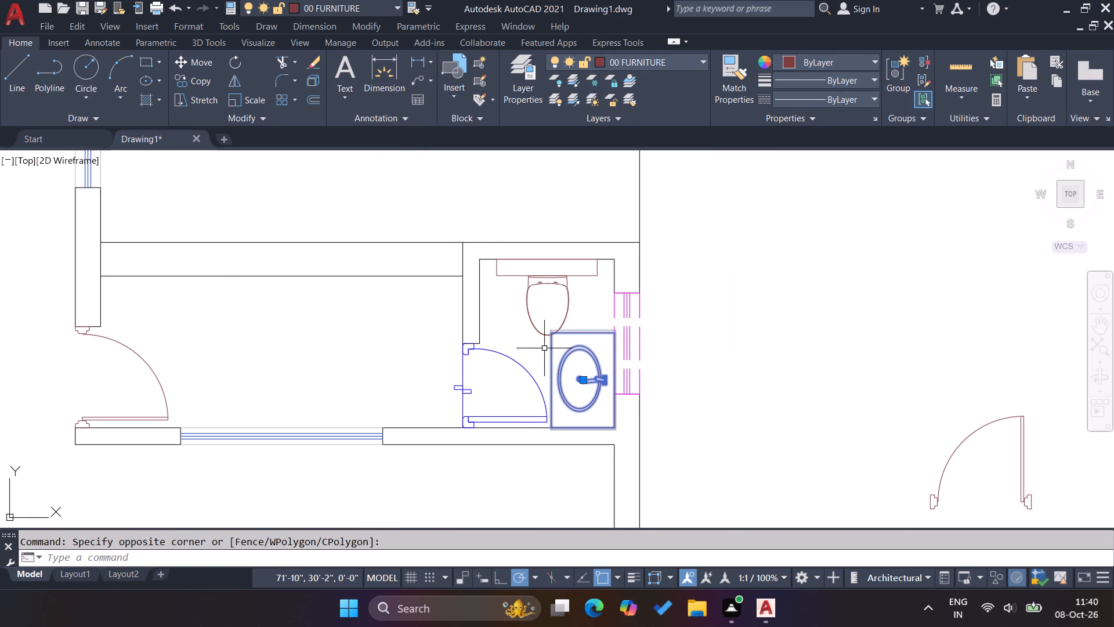
{"action": "left_click", "coordinate": [238, 99]}
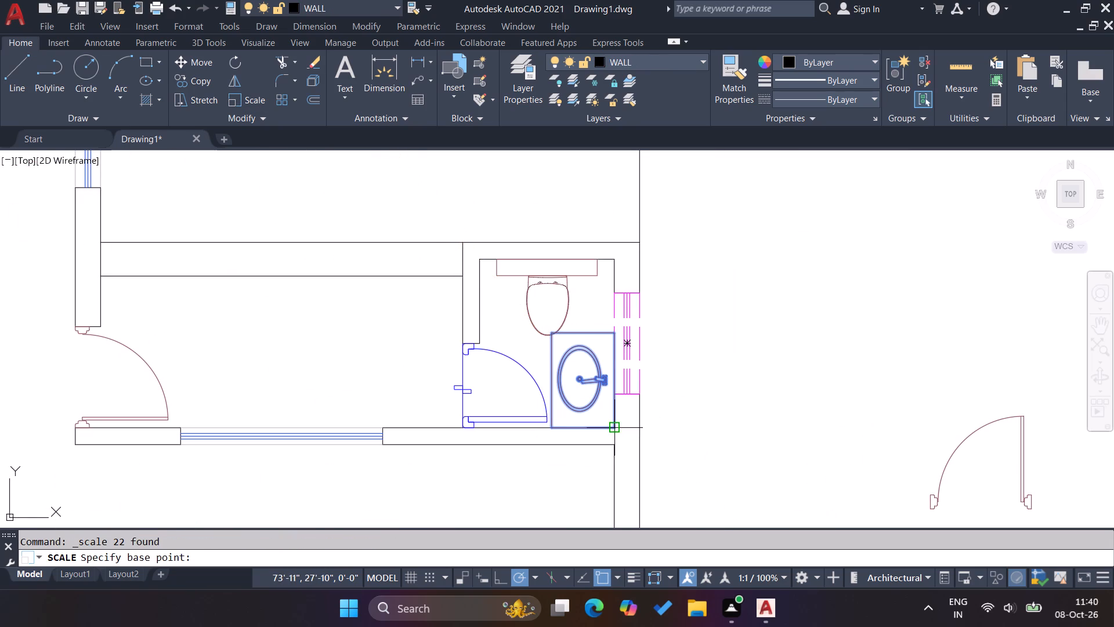
{"action": "left_click", "coordinate": [612, 424]}
{"action": "scroll", "coordinate": [588, 402], "scroll_direction": "up", "scroll_amount": 2}
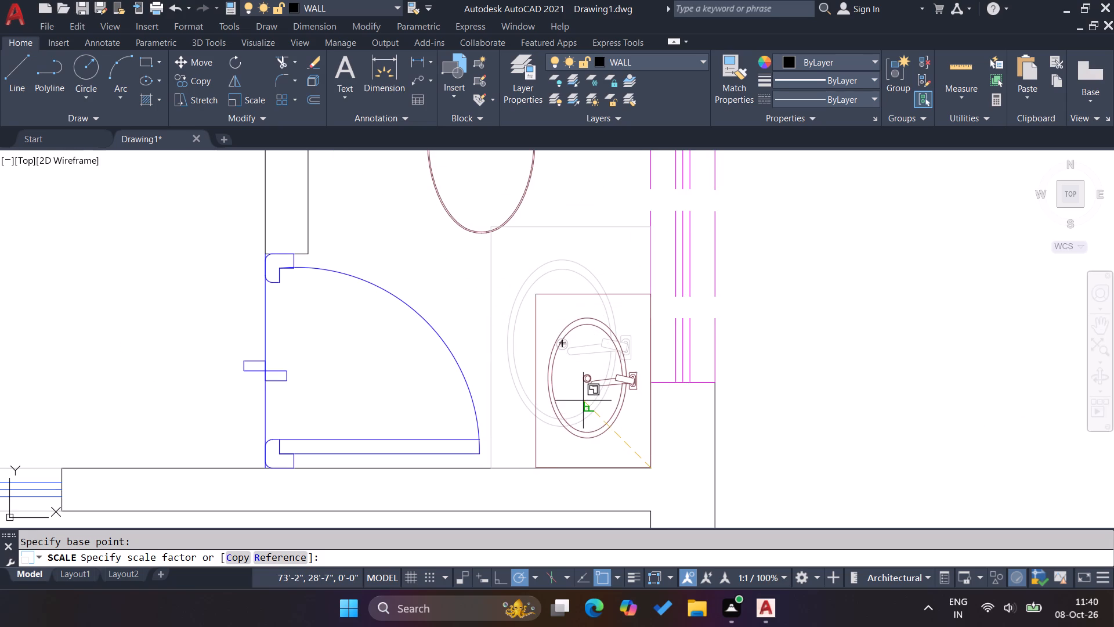
{"action": "left_click", "coordinate": [588, 406]}
{"action": "key", "text": "Escape"}
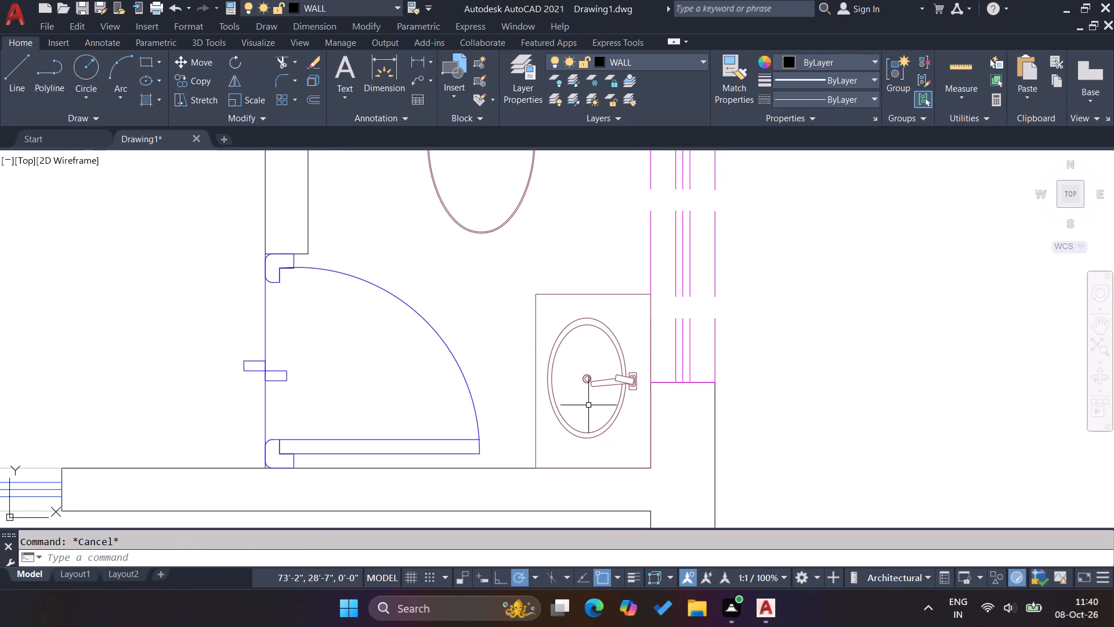
{"action": "scroll", "coordinate": [562, 369], "scroll_direction": "down", "scroll_amount": 2}
{"action": "key", "text": "Escape"}
{"action": "key", "text": "Escape"}
{"action": "key", "text": "Escape"}
{"action": "key", "text": "Escape"}
{"action": "key", "text": "Escape"}
Copy the TOILET label from the second master bathroom into the small toilet, beside its door swing.
{"action": "scroll", "coordinate": [549, 352], "scroll_direction": "down", "scroll_amount": 4}
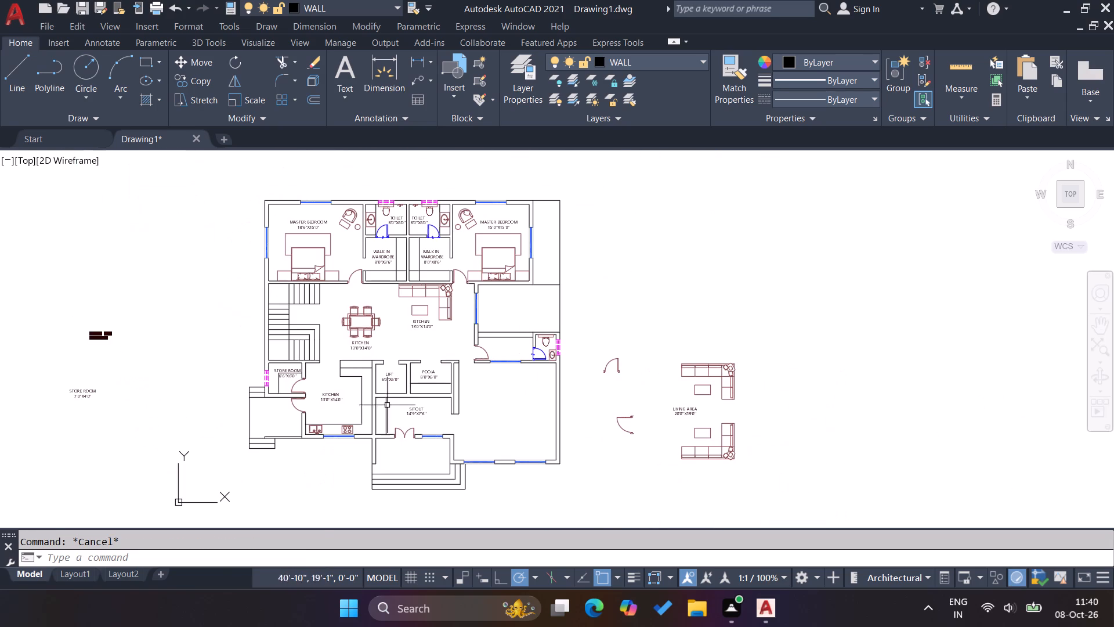
{"action": "scroll", "coordinate": [413, 219], "scroll_direction": "up", "scroll_amount": 3}
{"action": "left_click", "coordinate": [418, 219]}
{"action": "type", "text": "co"}
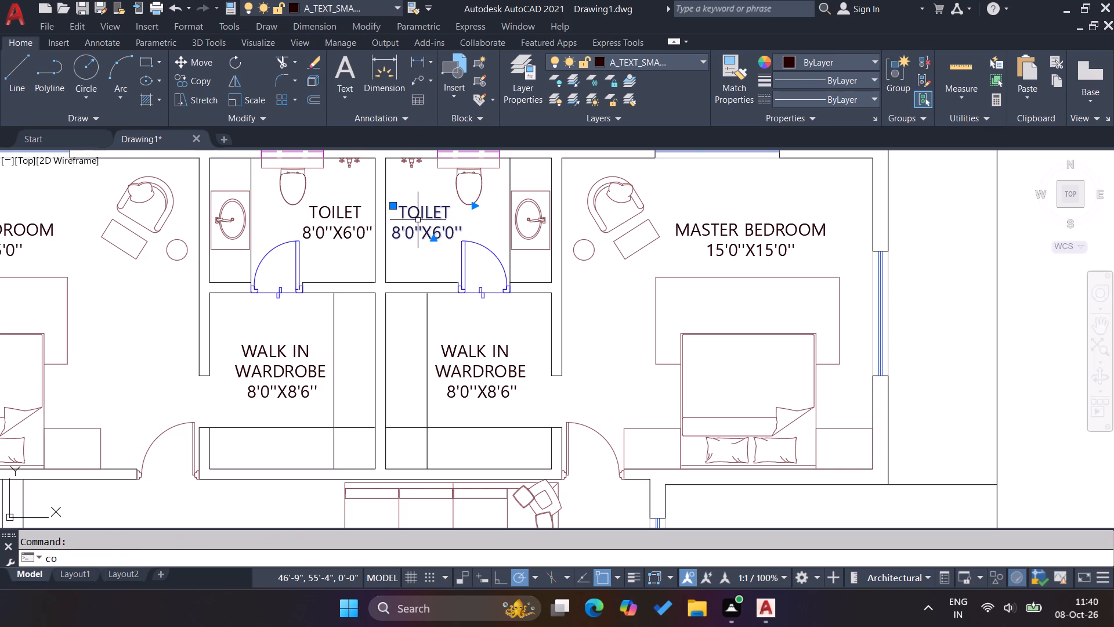
{"action": "key", "text": "Return"}
{"action": "left_click", "coordinate": [418, 226]}
{"action": "scroll", "coordinate": [400, 211], "scroll_direction": "down", "scroll_amount": 2}
{"action": "scroll", "coordinate": [454, 273], "scroll_direction": "down", "scroll_amount": 3}
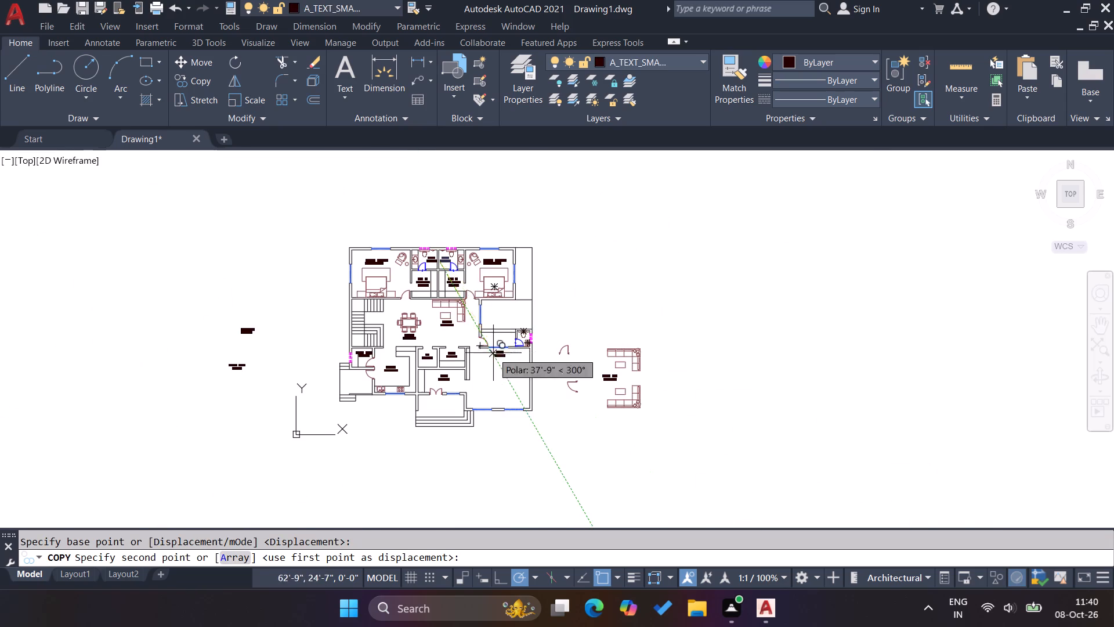
{"action": "scroll", "coordinate": [529, 341], "scroll_direction": "up", "scroll_amount": 6}
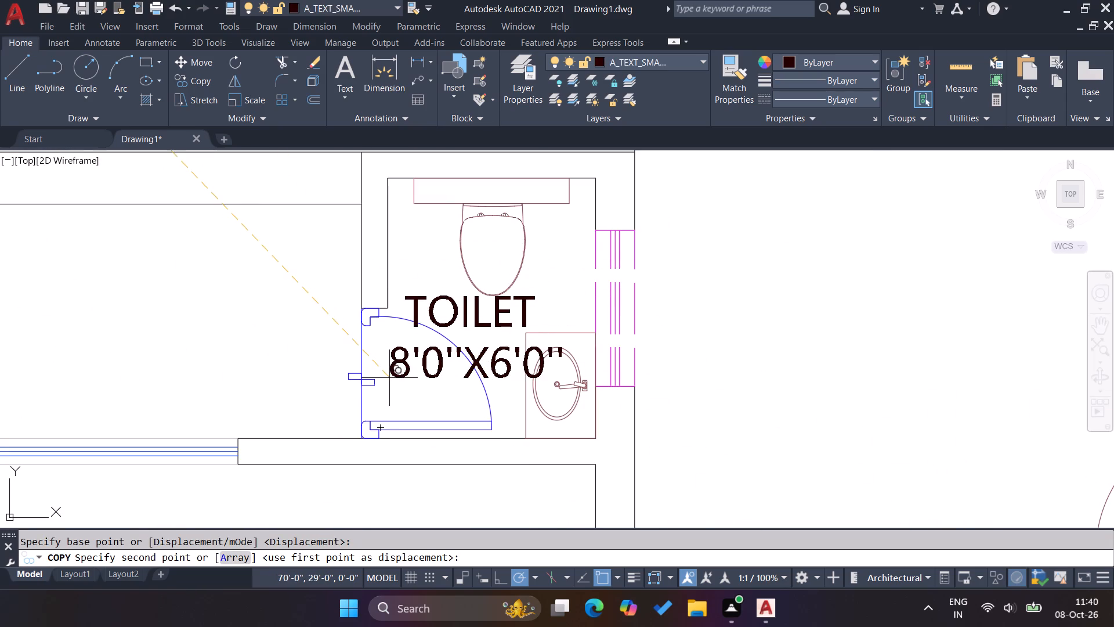
{"action": "left_click", "coordinate": [389, 378]}
{"action": "key", "text": "Escape"}
Check the small toilet's inner width and depth with temporary linear dimensions between its inner wall faces.
{"action": "double_click", "coordinate": [403, 369]}
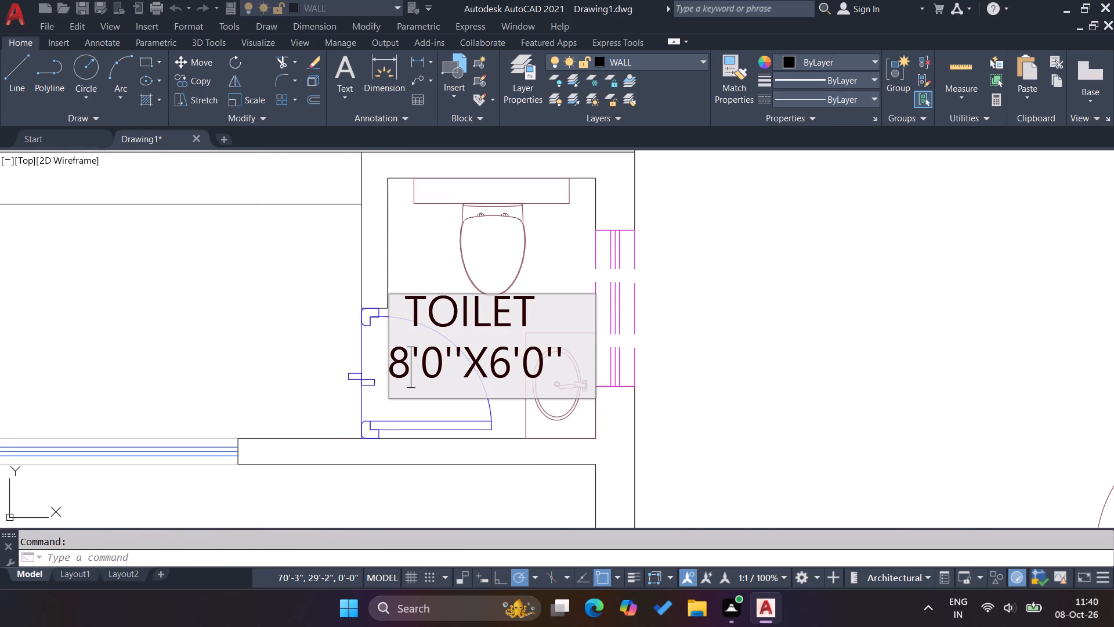
{"action": "left_click", "coordinate": [267, 243]}
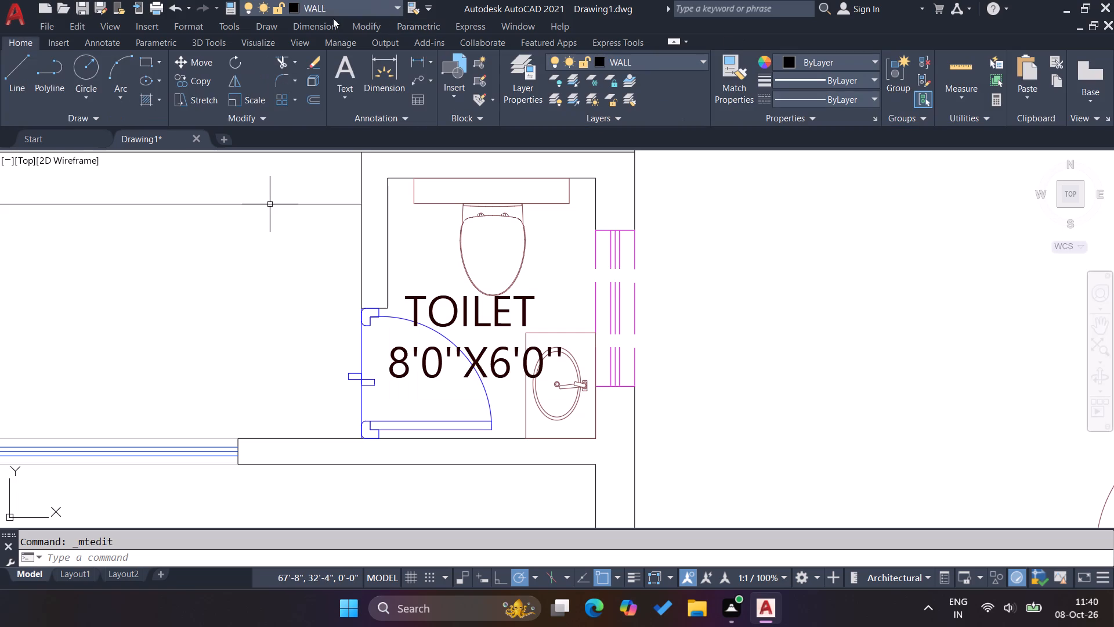
{"action": "left_click", "coordinate": [423, 64]}
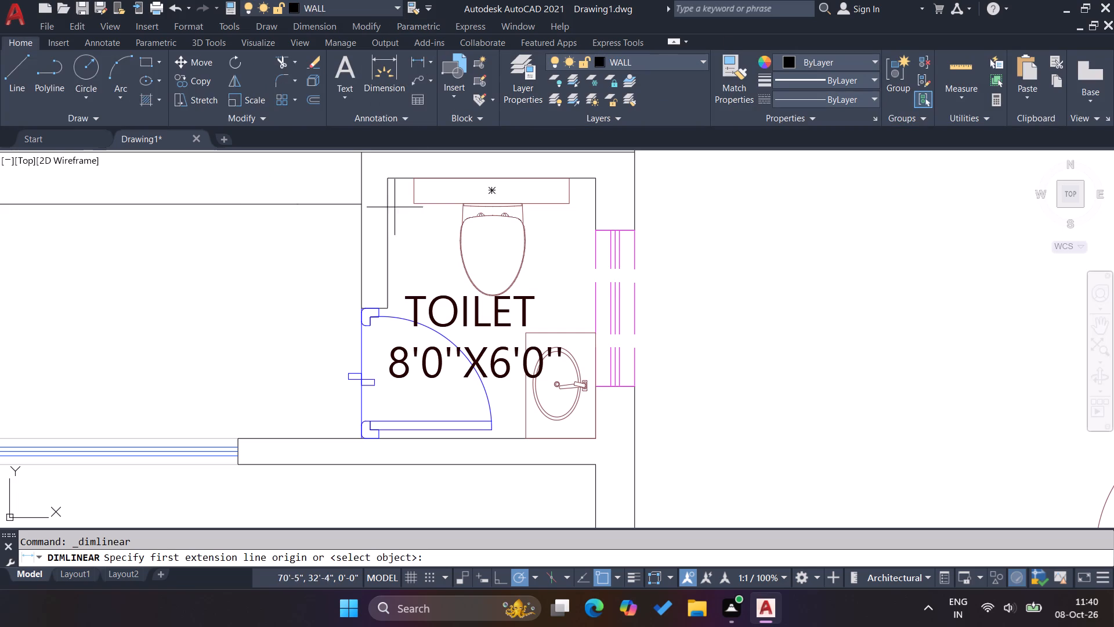
{"action": "left_click", "coordinate": [391, 207]}
{"action": "left_click", "coordinate": [594, 204]}
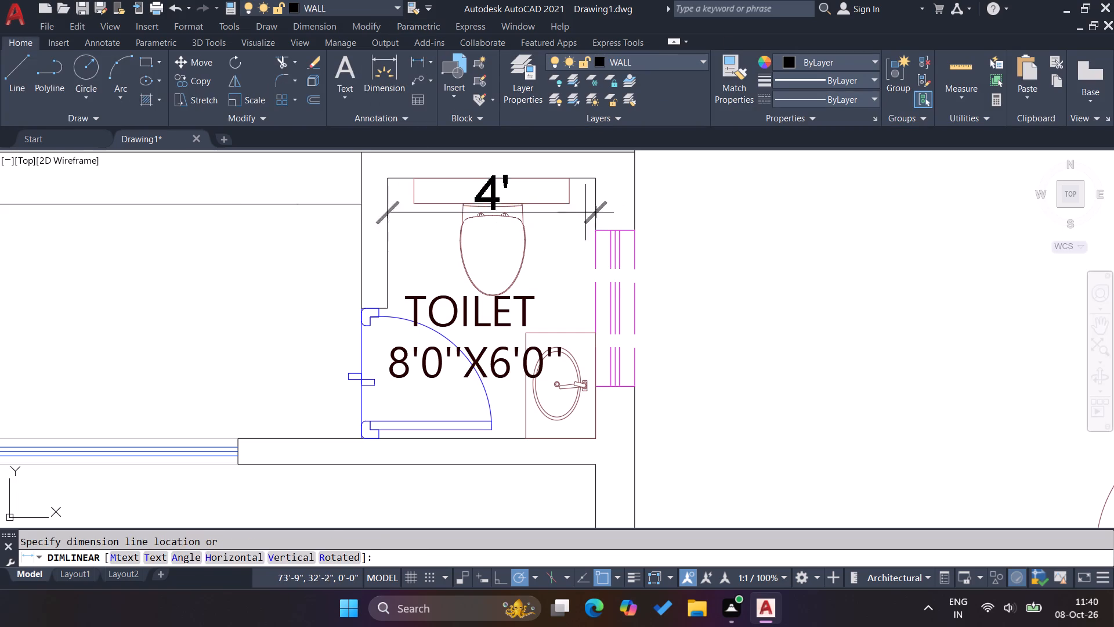
{"action": "key", "text": "Escape"}
{"action": "key", "text": "Escape"}
{"action": "key", "text": "Escape"}
{"action": "key", "text": "Escape"}
{"action": "left_click", "coordinate": [415, 61]}
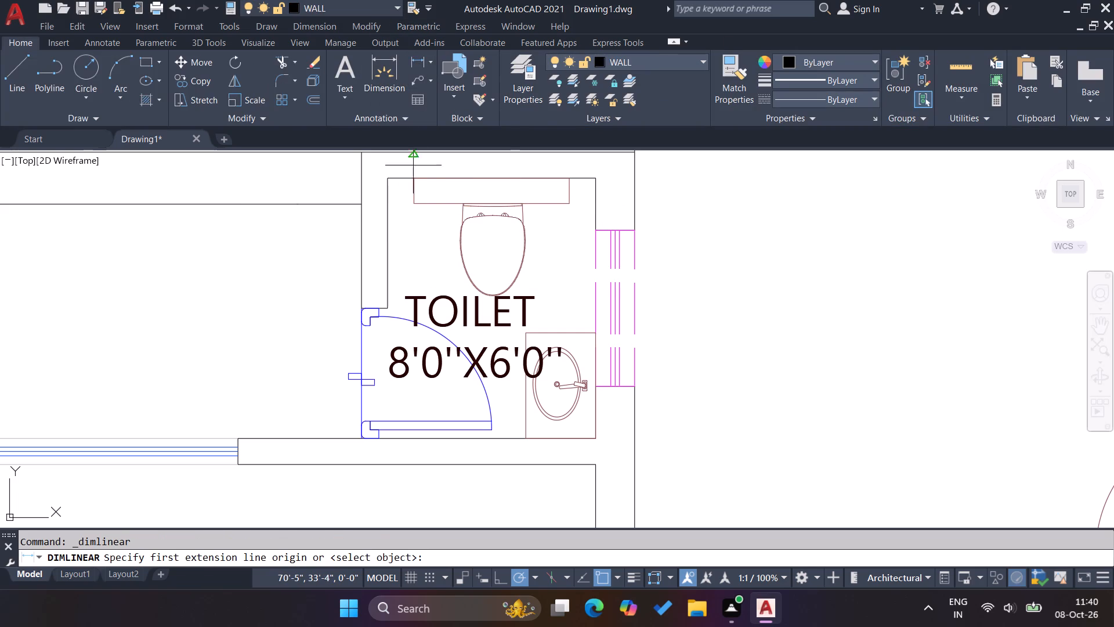
{"action": "left_click", "coordinate": [392, 176]}
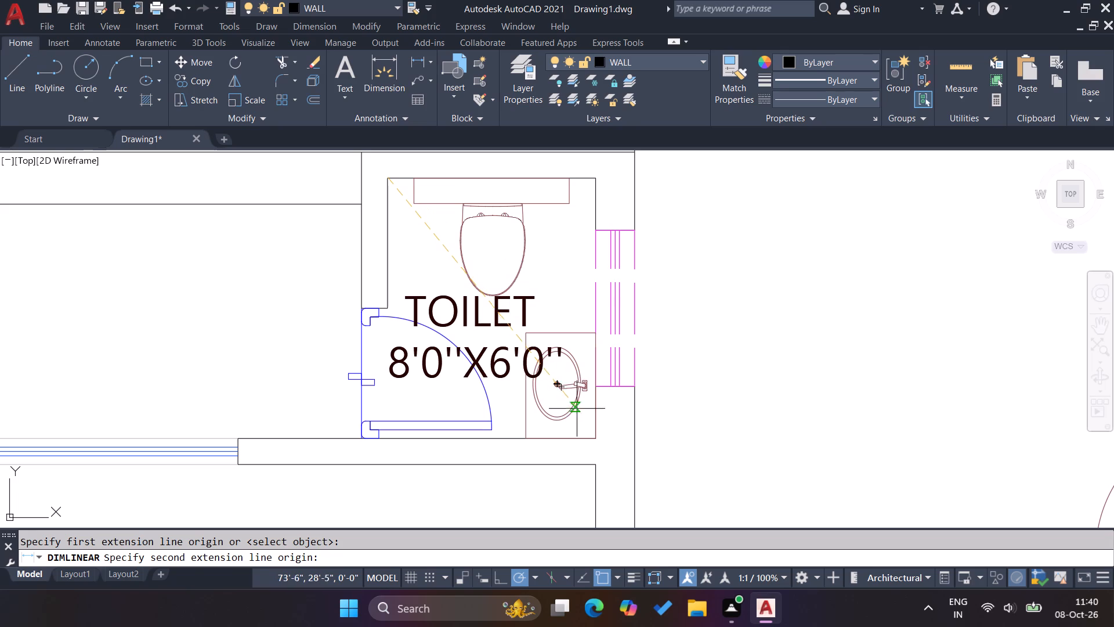
{"action": "left_click", "coordinate": [591, 435]}
{"action": "key", "text": "Escape"}
{"action": "key", "text": "Escape"}
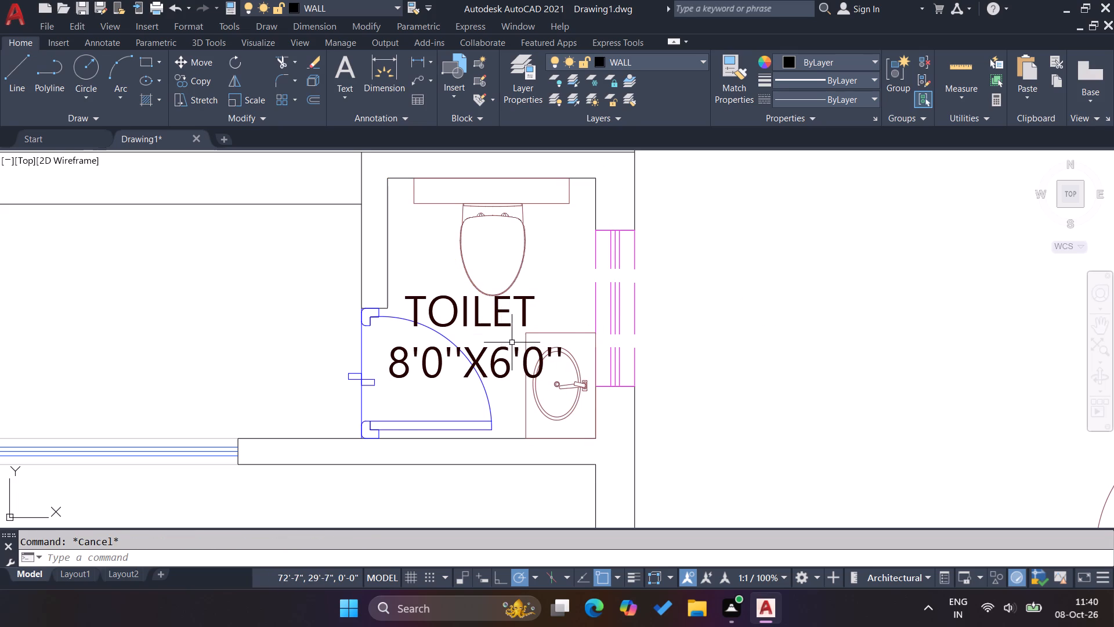
Change the size line of the small toilet's label to 4'0''X5'0''.
{"action": "double_click", "coordinate": [500, 326]}
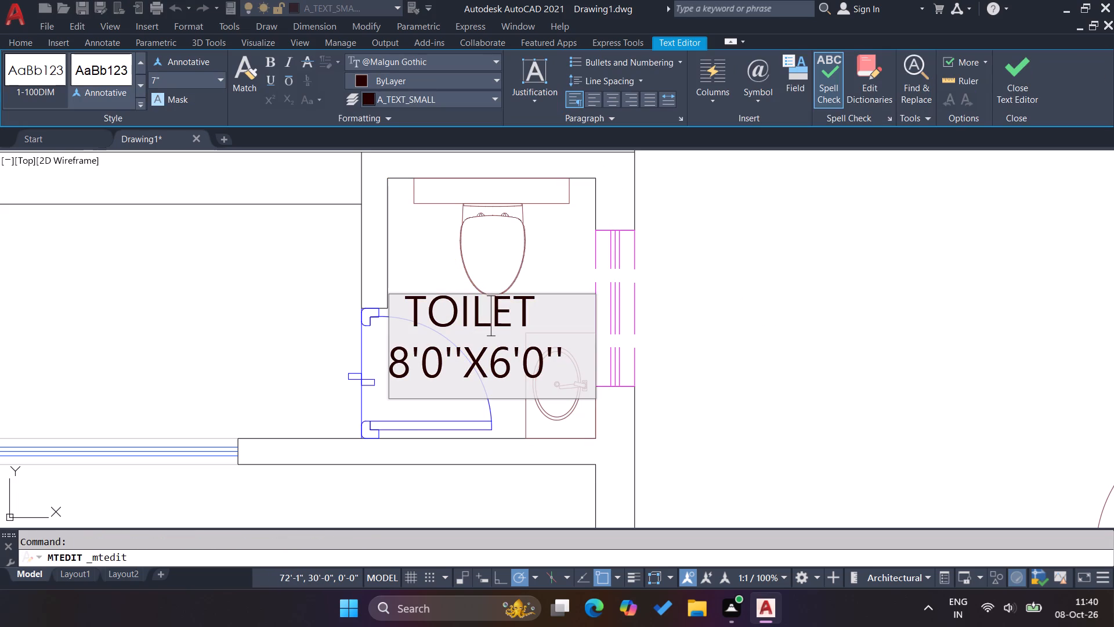
{"action": "left_click", "coordinate": [410, 364]}
{"action": "key", "text": "BackSpace"}
{"action": "key", "text": "4"}
{"action": "left_click", "coordinate": [509, 356]}
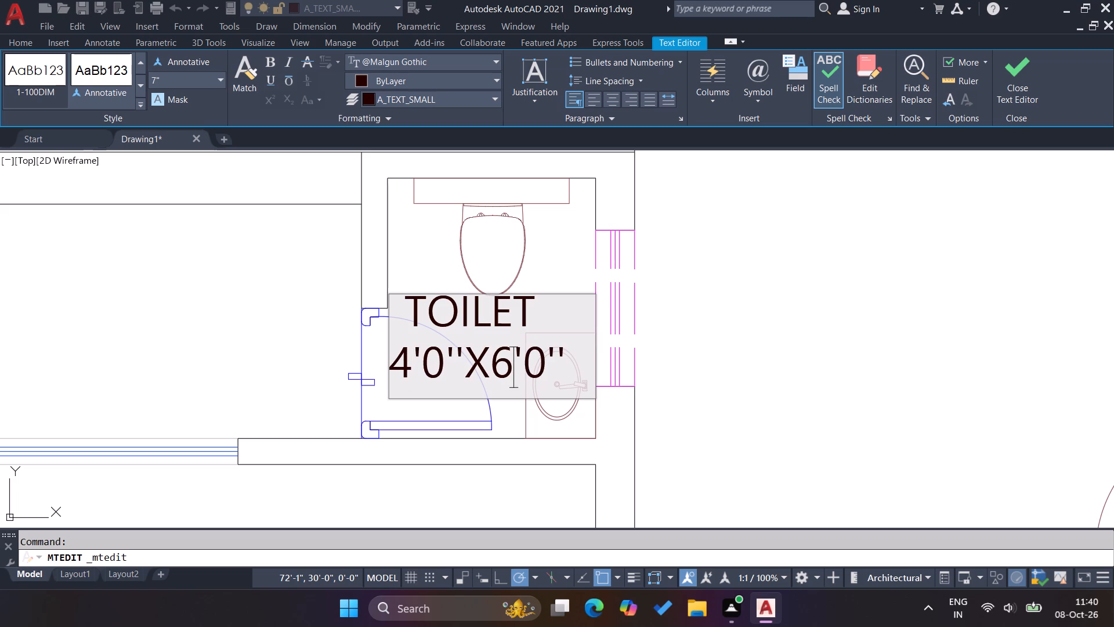
{"action": "key", "text": "BackSpace"}
{"action": "key", "text": "5"}
Set the text height of both lines of the small toilet's label to 5" and finish the text edit.
{"action": "left_click_drag", "start_coordinate": [571, 360], "coordinate": [403, 305]}
{"action": "left_click", "coordinate": [187, 80]}
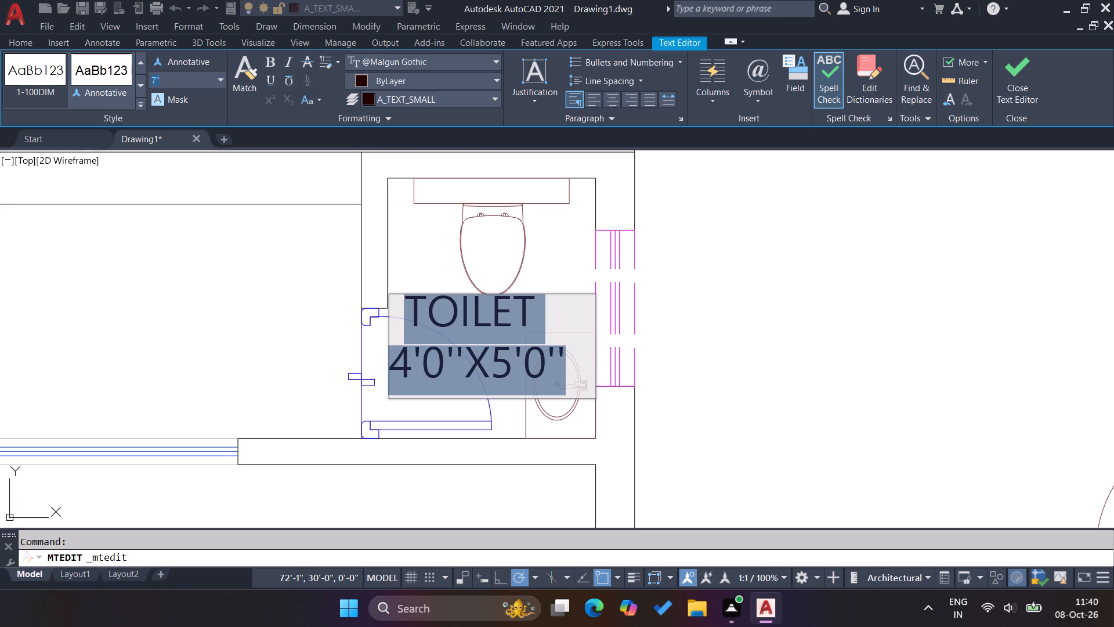
{"action": "key", "text": "5"}
{"action": "key", "text": "Return"}
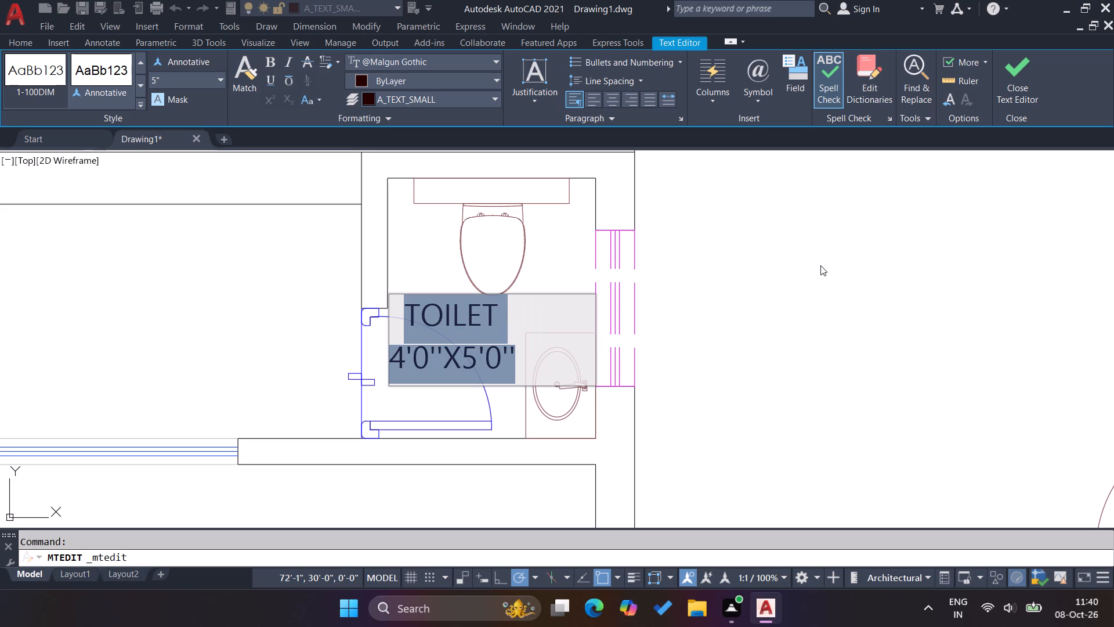
{"action": "left_click", "coordinate": [1029, 84]}
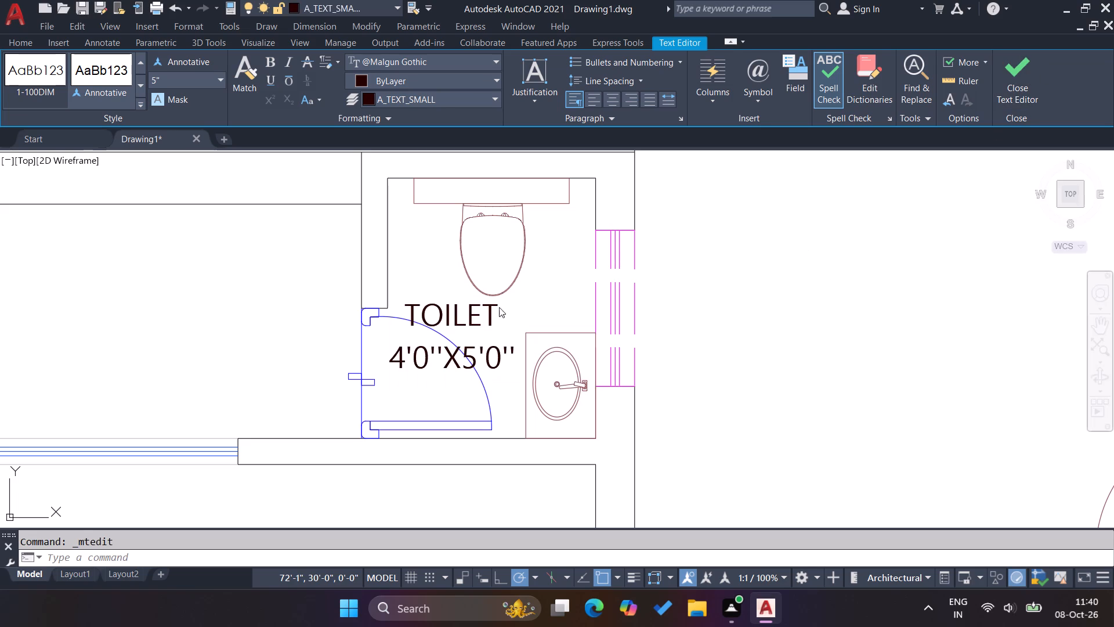
Narrow the small toilet label's text frame to end at the washbasin counter's left edge.
{"action": "left_click", "coordinate": [498, 316]}
{"action": "left_click", "coordinate": [478, 302]}
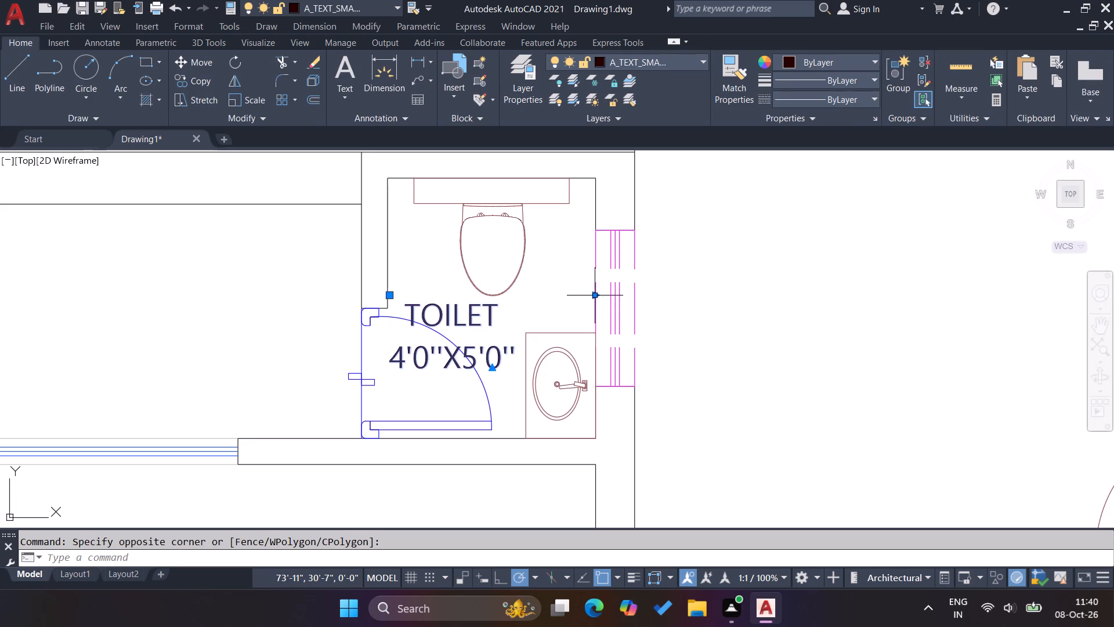
{"action": "left_click", "coordinate": [592, 295]}
{"action": "left_click", "coordinate": [525, 294]}
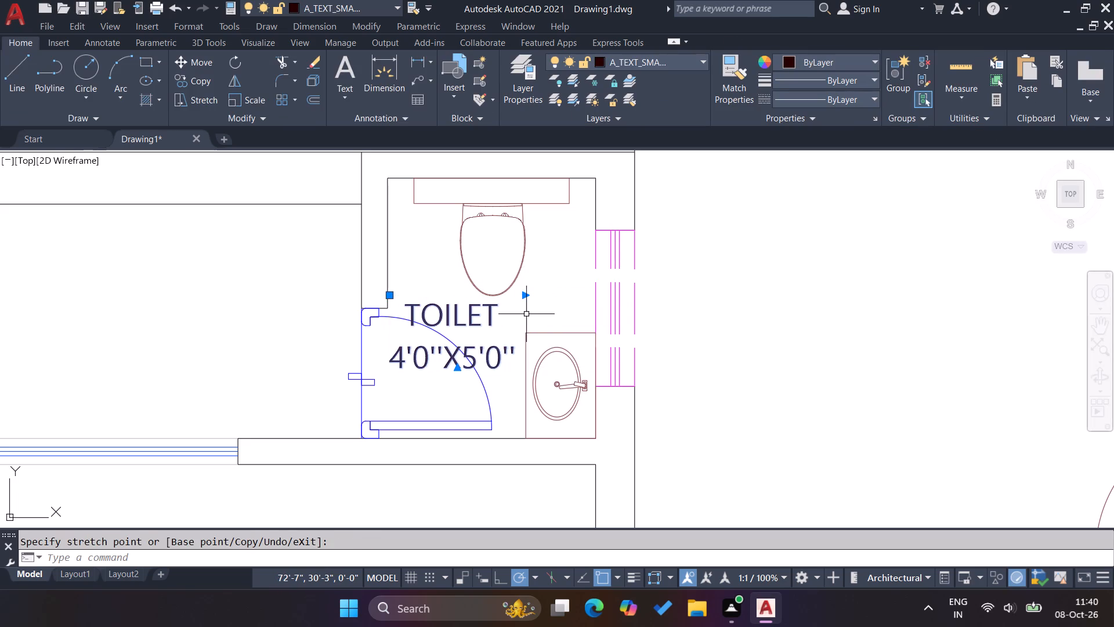
{"action": "key", "text": "Escape"}
{"action": "key", "text": "Escape"}
Move the TOILET 4'0''X5'0'' label up and to the right, away from the door swing, between the WC and washbasin.
{"action": "scroll", "coordinate": [499, 322], "scroll_direction": "up", "scroll_amount": 2}
{"action": "left_click", "coordinate": [460, 311]}
{"action": "left_click", "coordinate": [439, 295]}
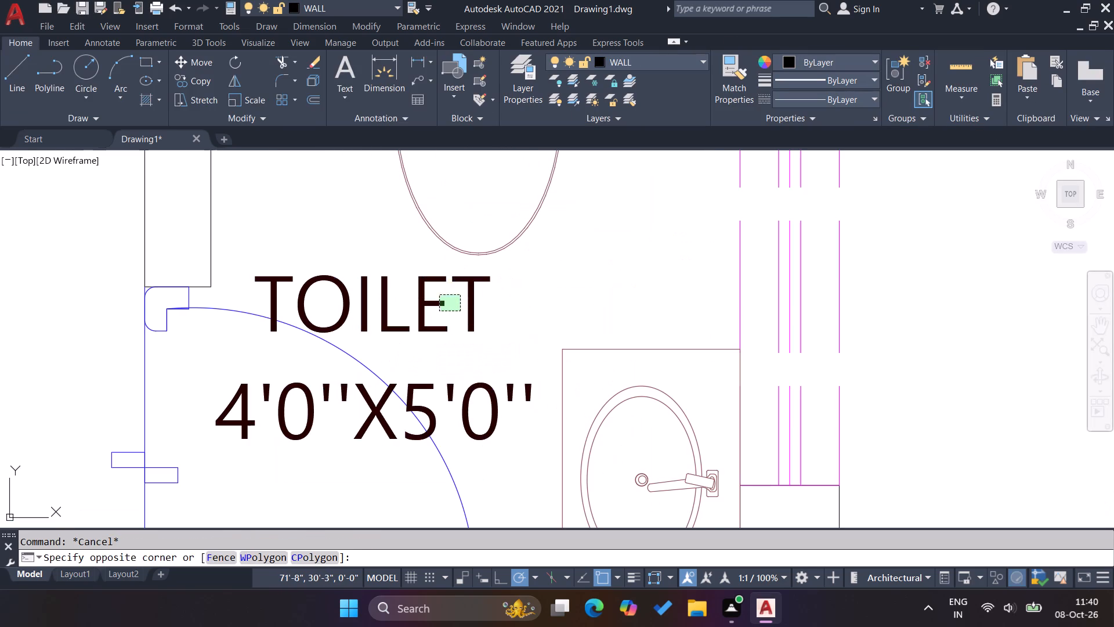
{"action": "key", "text": "m"}
{"action": "key", "text": "Return"}
{"action": "left_click", "coordinate": [435, 312]}
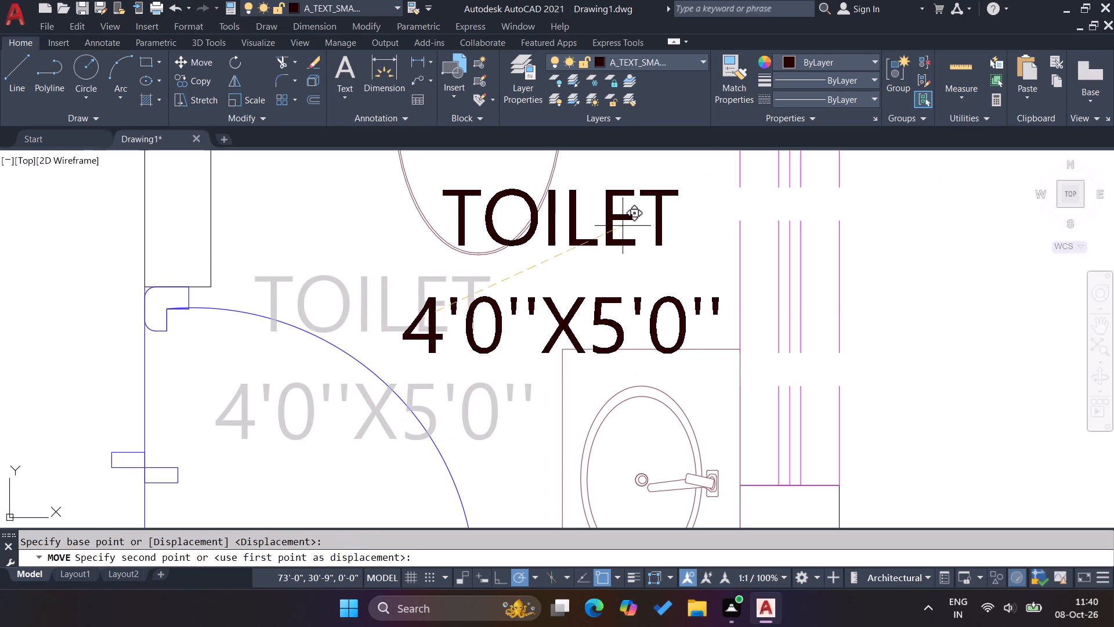
{"action": "left_click", "coordinate": [572, 213]}
{"action": "key", "text": "Escape"}
{"action": "scroll", "coordinate": [527, 302], "scroll_direction": "down", "scroll_amount": 3}
{"action": "key", "text": "Escape"}
{"action": "key", "text": "Escape"}
{"action": "key", "text": "Escape"}
{"action": "scroll", "coordinate": [543, 318], "scroll_direction": "down", "scroll_amount": 1}
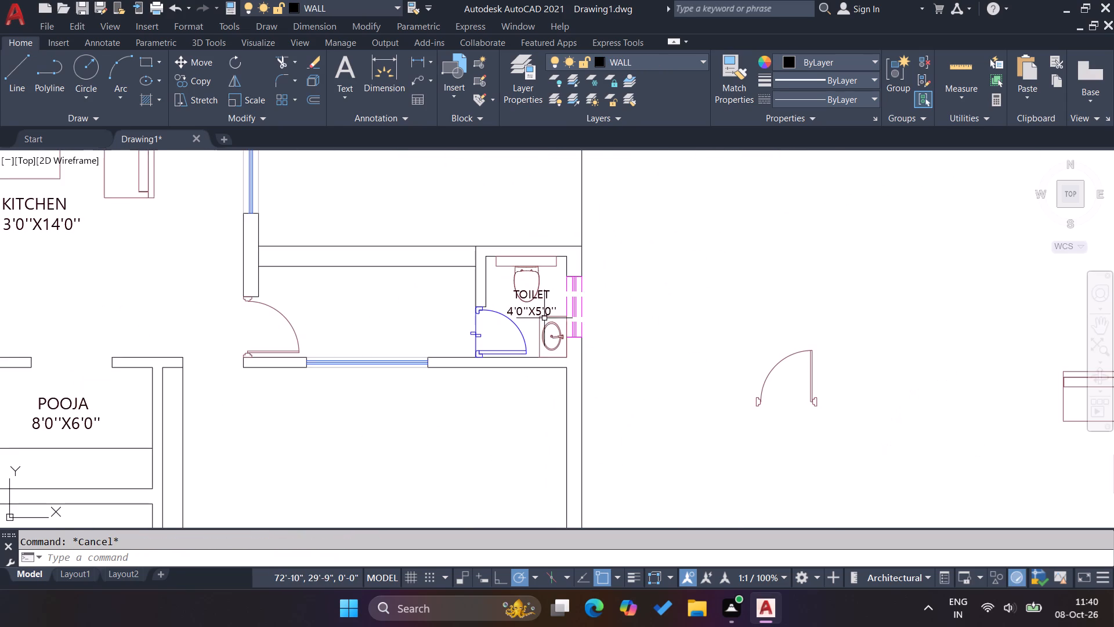
{"action": "scroll", "coordinate": [442, 350], "scroll_direction": "down", "scroll_amount": 2}
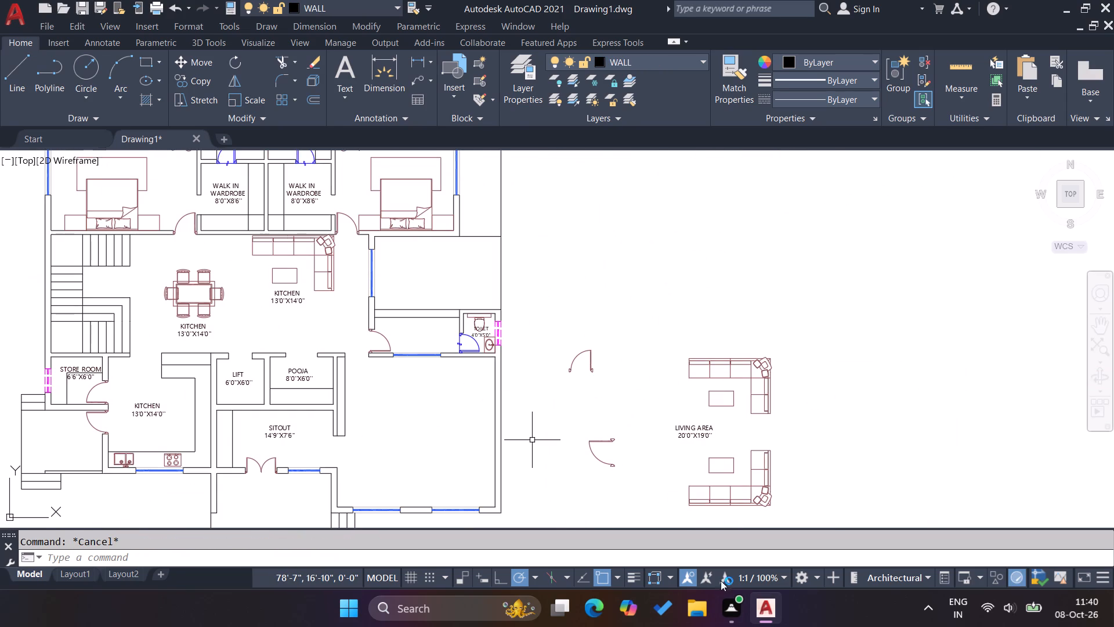
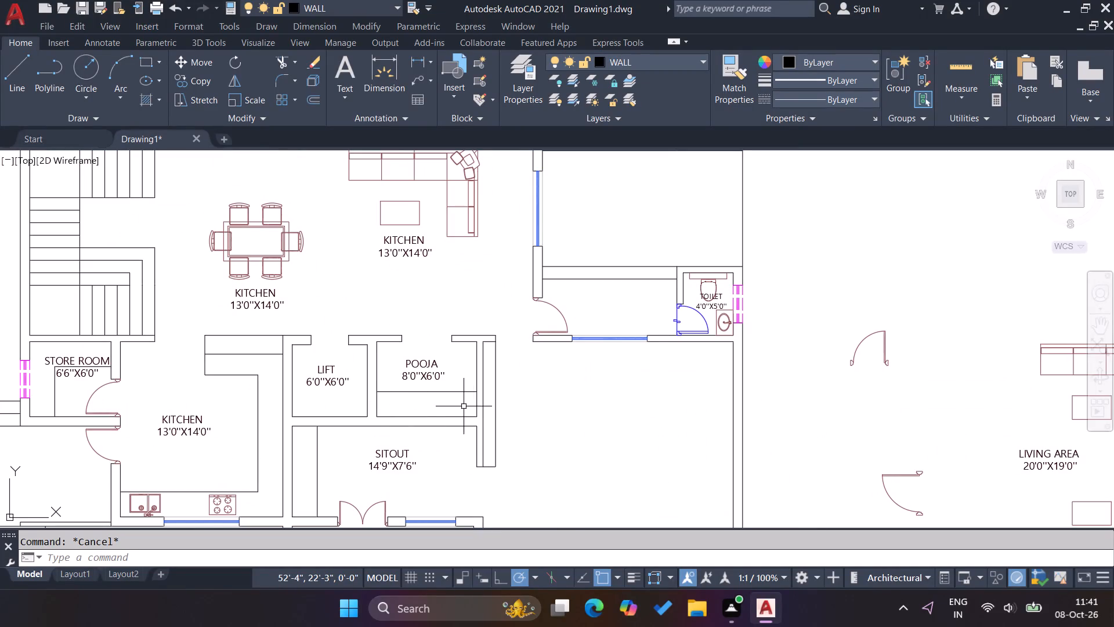
Open the FARM HOUSE drawing from the SWASTIK project's FARM HOUSE folder.
{"action": "scroll", "coordinate": [406, 342], "scroll_direction": "up", "scroll_amount": 1}
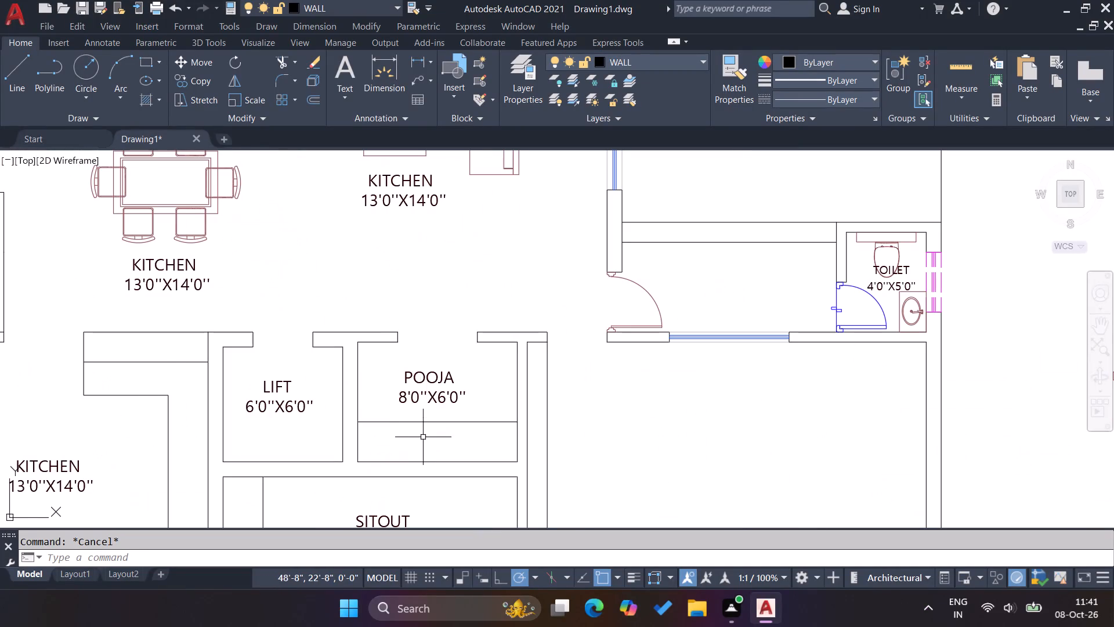
{"action": "scroll", "coordinate": [427, 442], "scroll_direction": "up", "scroll_amount": 1}
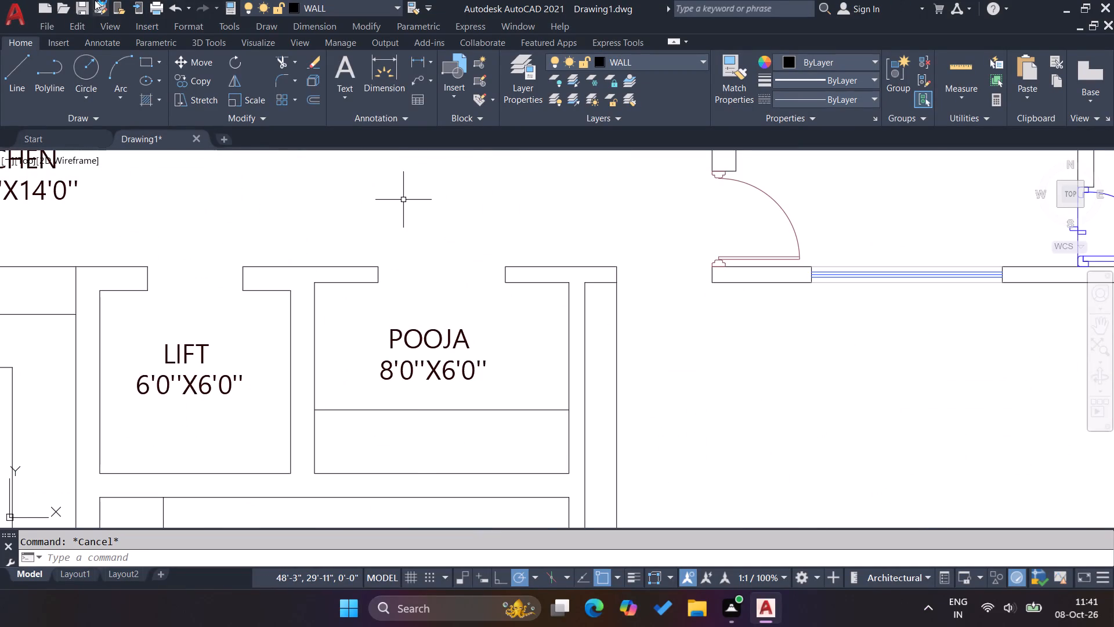
{"action": "left_click", "coordinate": [12, 19]}
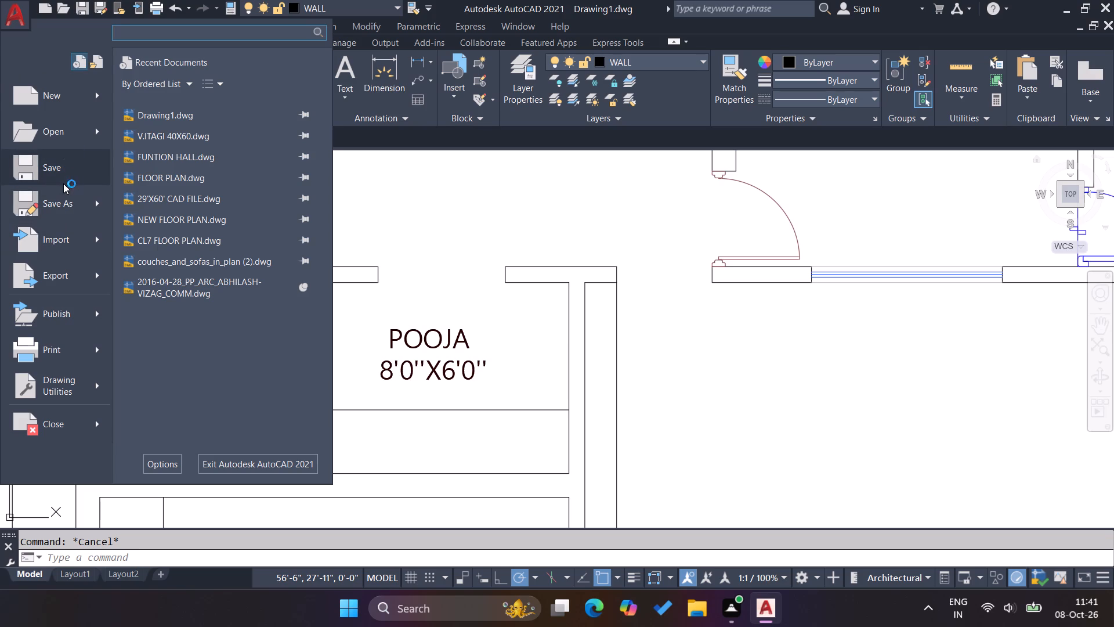
{"action": "left_click", "coordinate": [71, 136]}
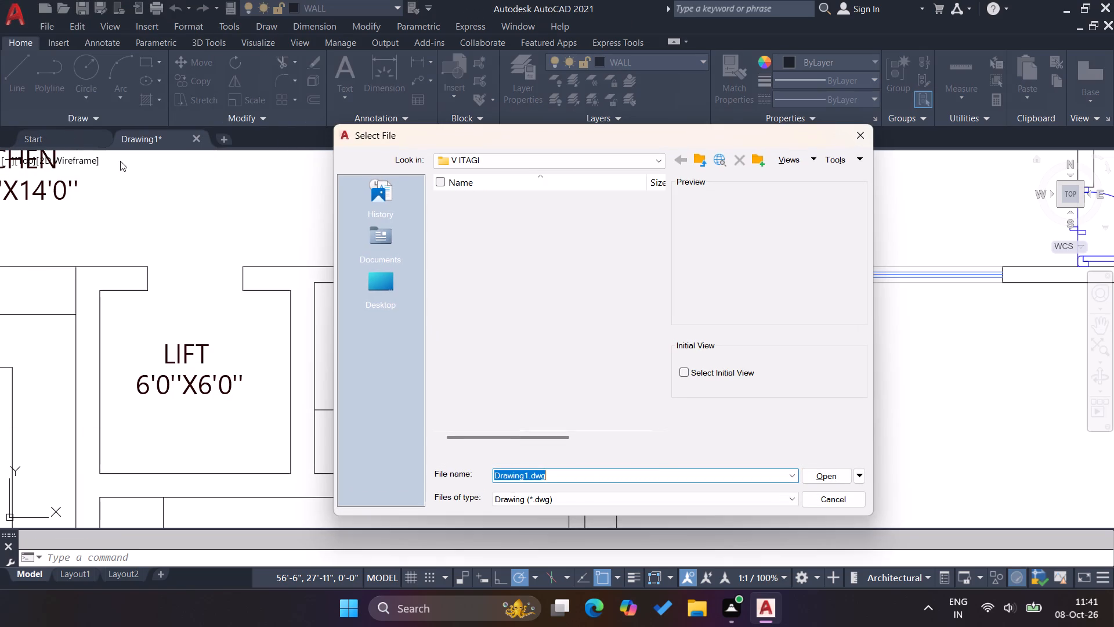
{"action": "left_click", "coordinate": [498, 164]}
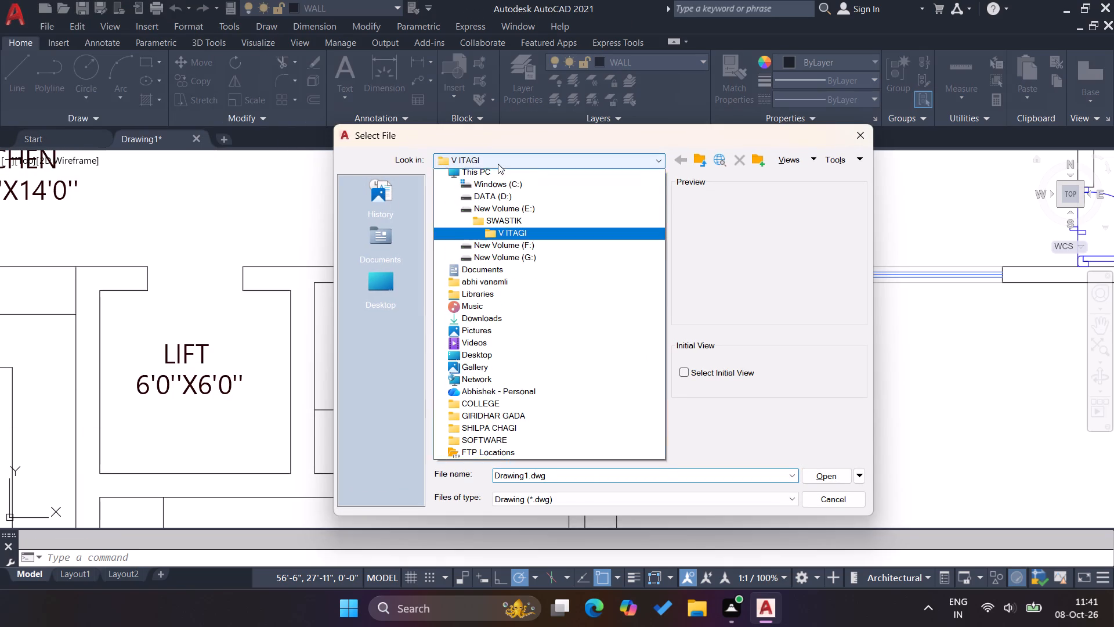
{"action": "left_click", "coordinate": [502, 236]}
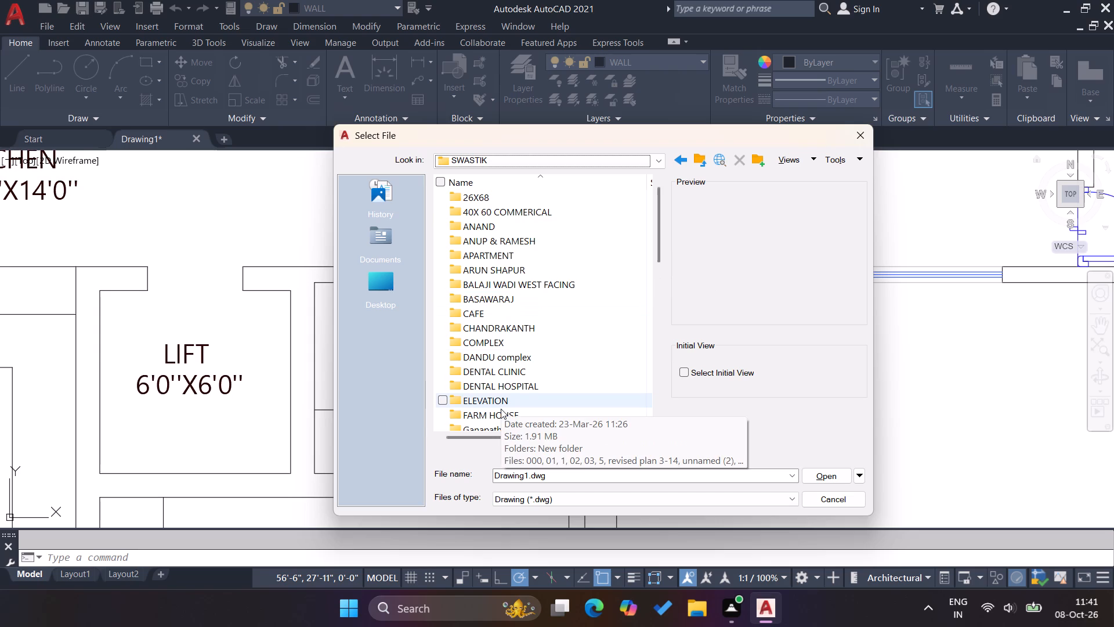
{"action": "left_click", "coordinate": [486, 416]}
{"action": "double_click", "coordinate": [486, 416]}
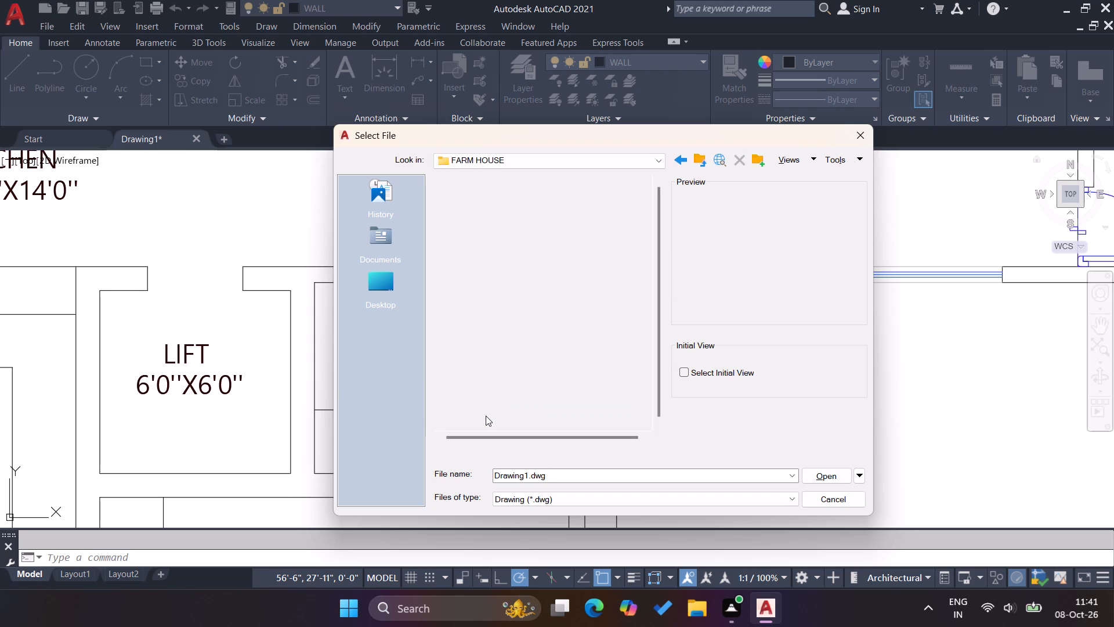
{"action": "left_click", "coordinate": [526, 217]}
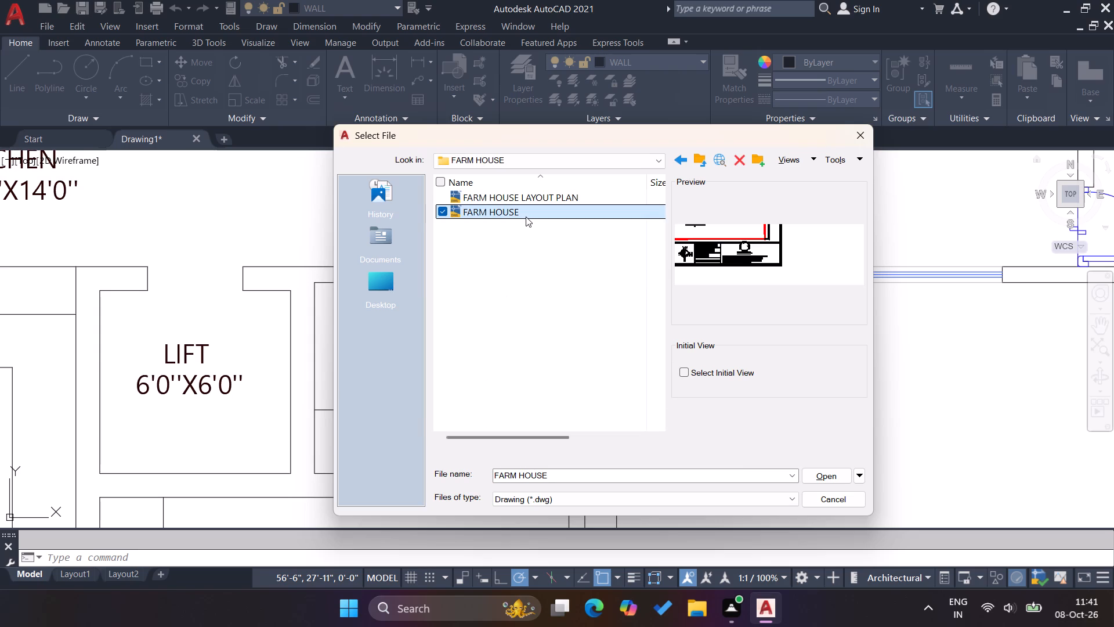
{"action": "left_click", "coordinate": [820, 476]}
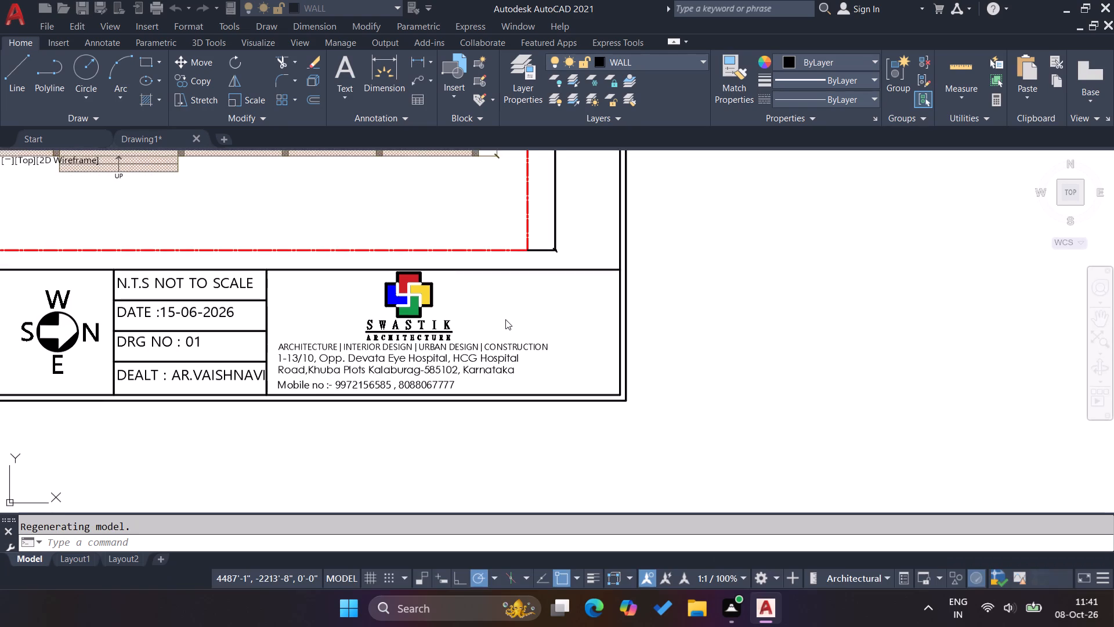
{"action": "key", "text": "Escape"}
Copy the furniture group of the 20'4" X 18'10" living area to the clipboard and return to Drawing1.
{"action": "scroll", "coordinate": [471, 352], "scroll_direction": "down", "scroll_amount": 1}
{"action": "key", "text": "Escape"}
{"action": "key", "text": "Escape"}
{"action": "key", "text": "Escape"}
{"action": "scroll", "coordinate": [516, 363], "scroll_direction": "down", "scroll_amount": 3}
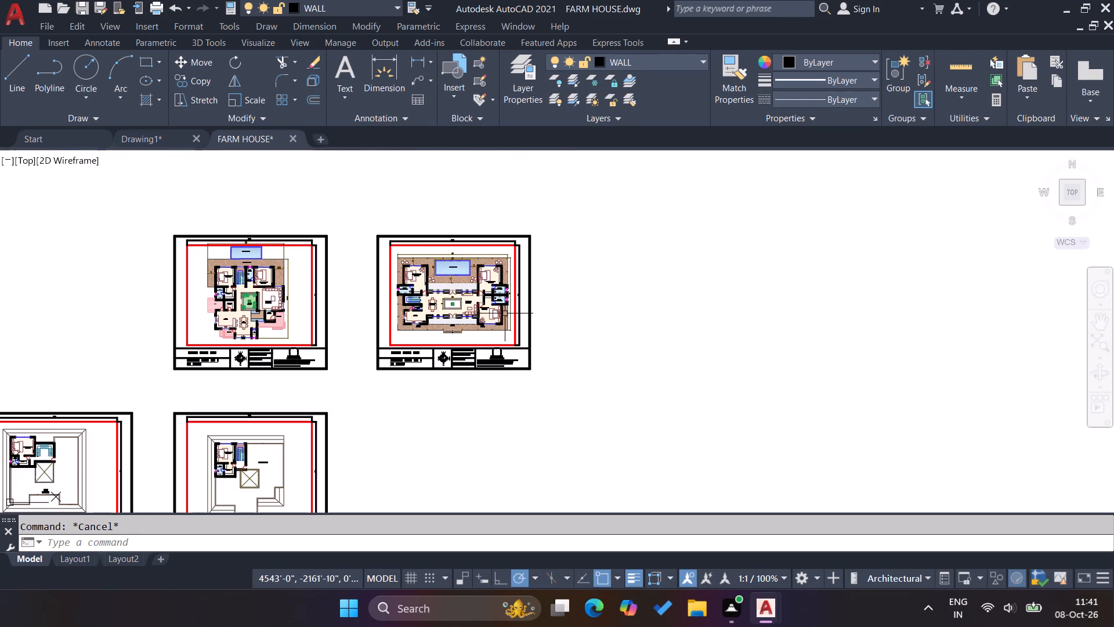
{"action": "scroll", "coordinate": [501, 309], "scroll_direction": "up", "scroll_amount": 3}
{"action": "scroll", "coordinate": [693, 331], "scroll_direction": "down", "scroll_amount": 3}
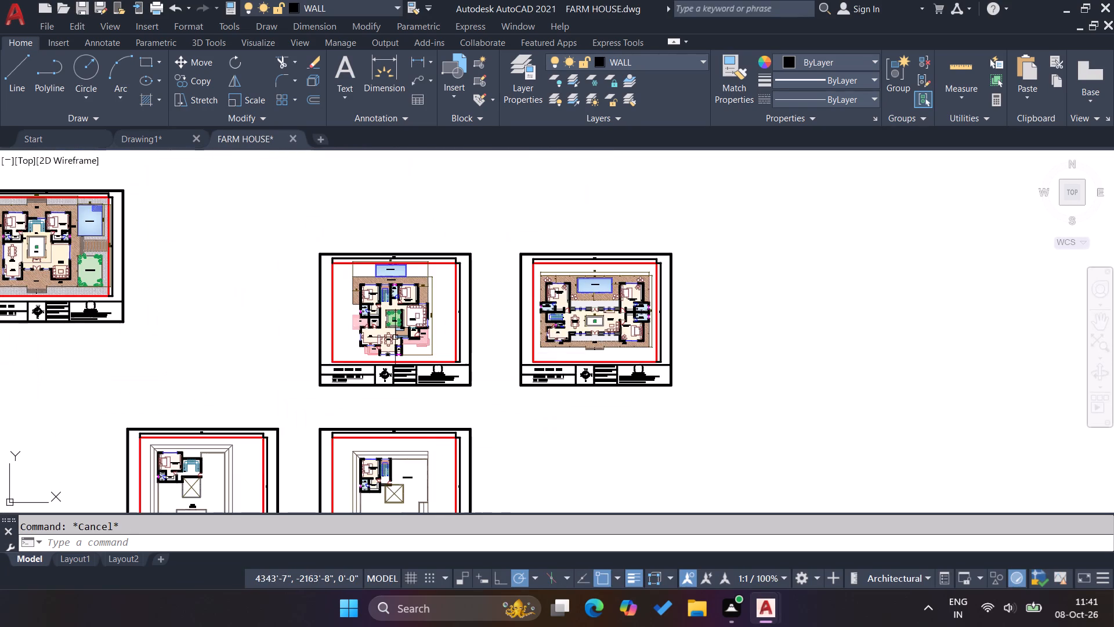
{"action": "scroll", "coordinate": [405, 323], "scroll_direction": "down", "scroll_amount": 2}
{"action": "scroll", "coordinate": [277, 291], "scroll_direction": "up", "scroll_amount": 4}
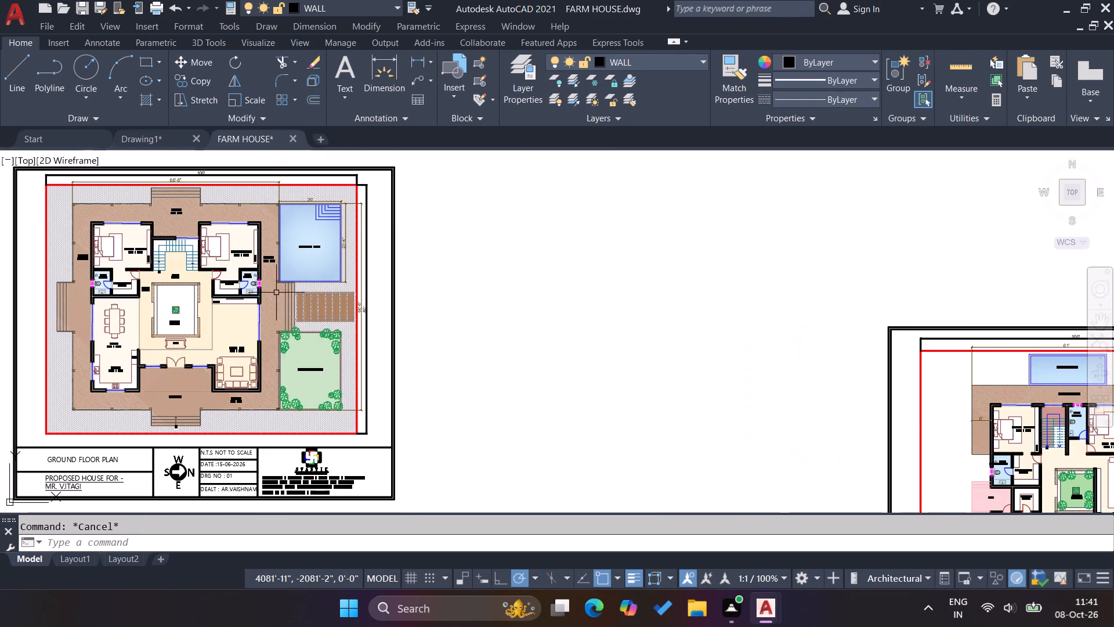
{"action": "scroll", "coordinate": [222, 392], "scroll_direction": "up", "scroll_amount": 3}
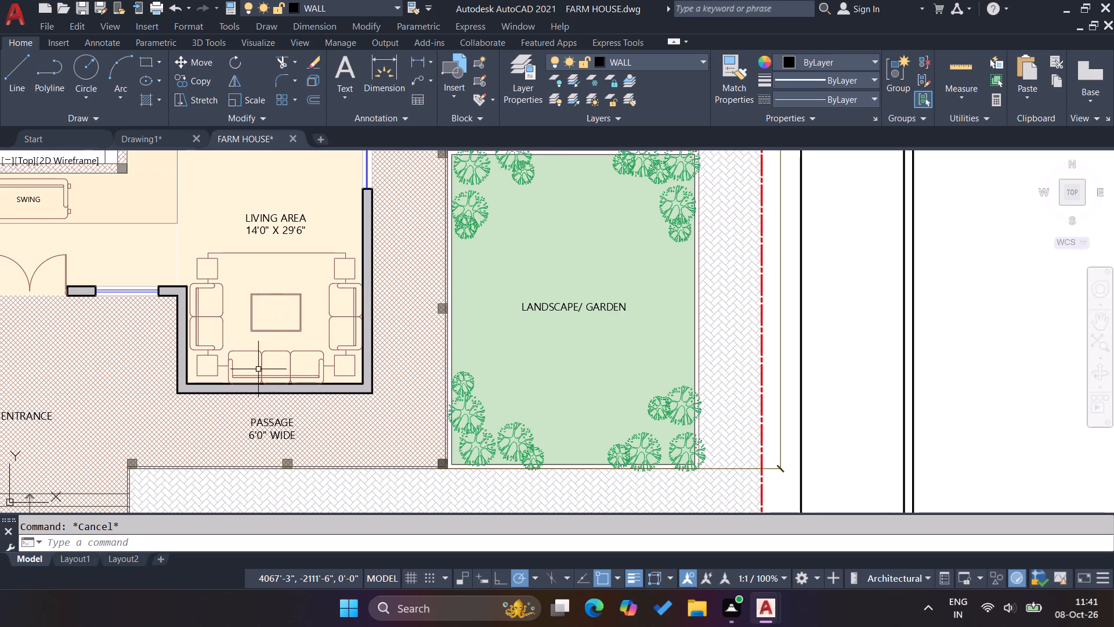
{"action": "scroll", "coordinate": [218, 311], "scroll_direction": "down", "scroll_amount": 5}
{"action": "scroll", "coordinate": [769, 389], "scroll_direction": "up", "scroll_amount": 3}
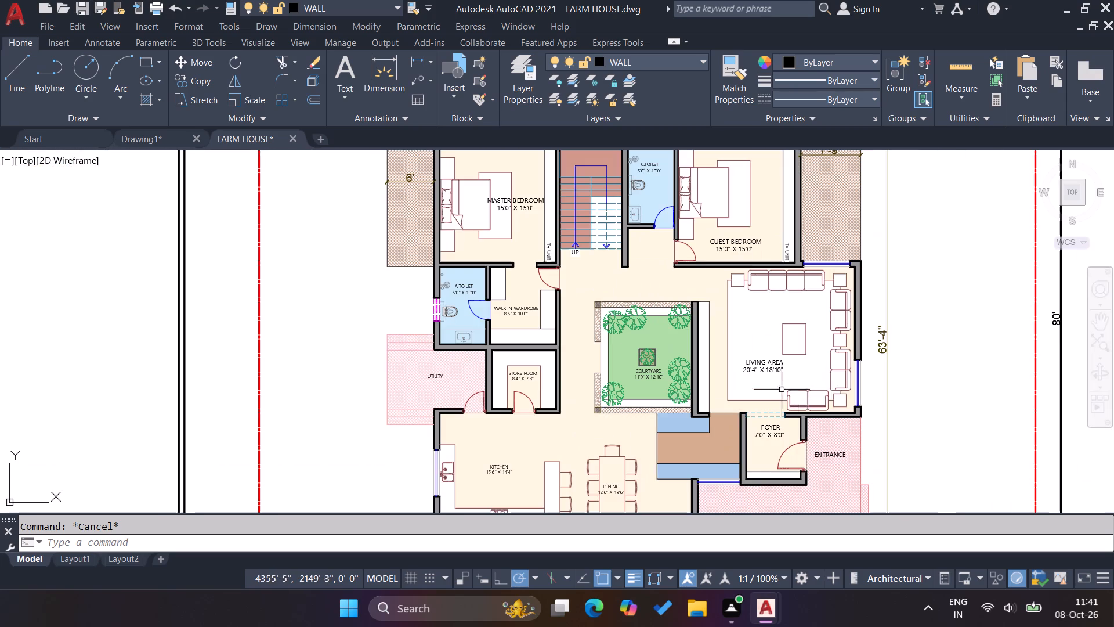
{"action": "left_click", "coordinate": [830, 397]}
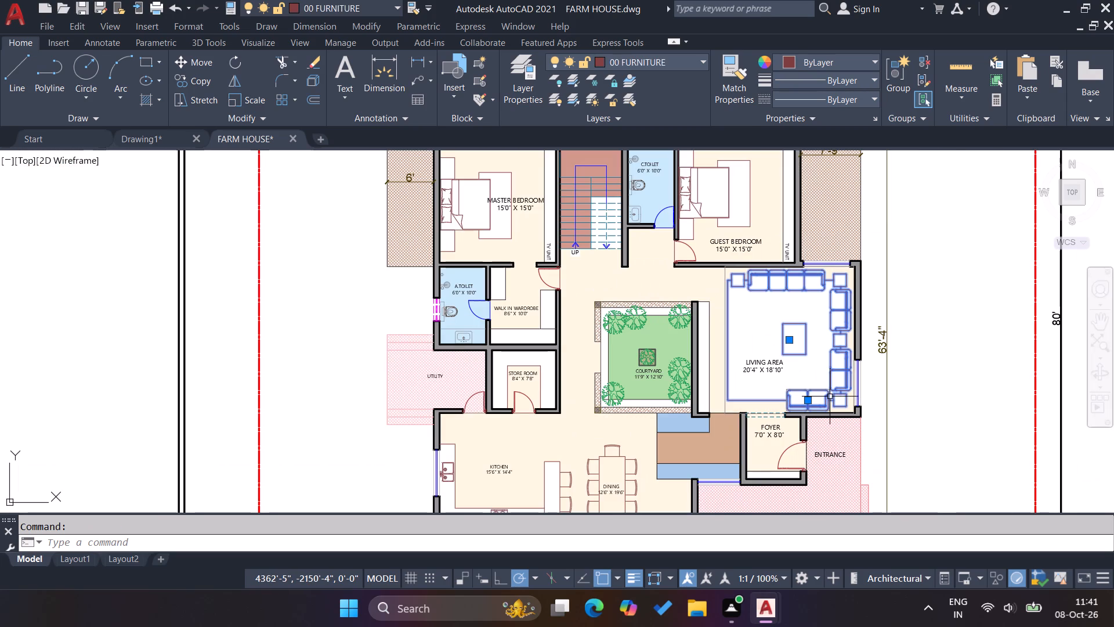
{"action": "key", "text": "ctrl+c"}
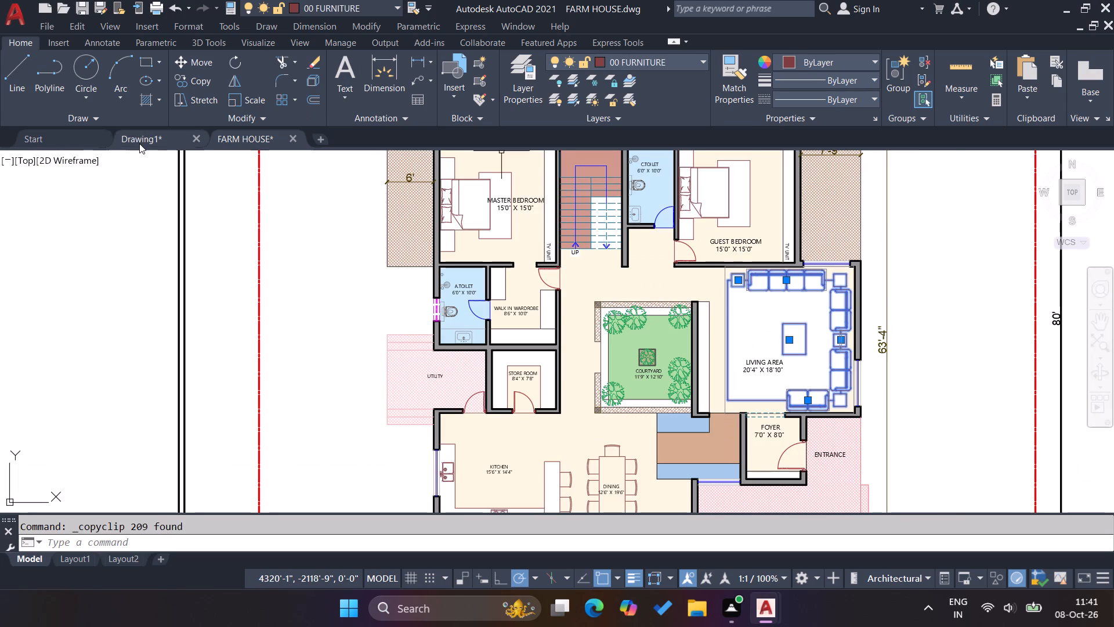
{"action": "left_click", "coordinate": [139, 143]}
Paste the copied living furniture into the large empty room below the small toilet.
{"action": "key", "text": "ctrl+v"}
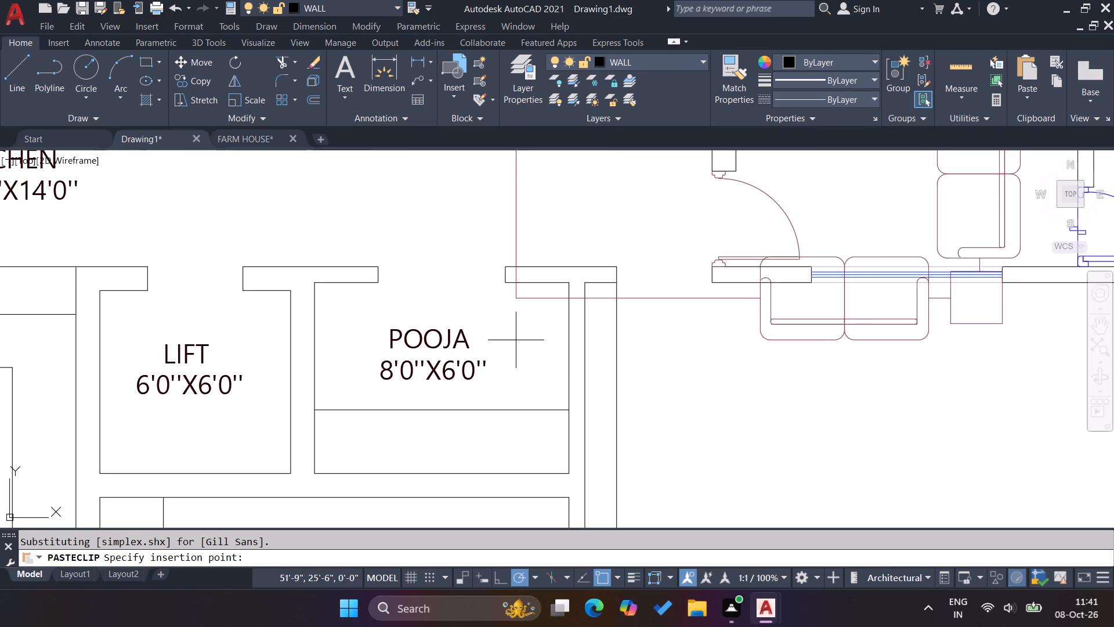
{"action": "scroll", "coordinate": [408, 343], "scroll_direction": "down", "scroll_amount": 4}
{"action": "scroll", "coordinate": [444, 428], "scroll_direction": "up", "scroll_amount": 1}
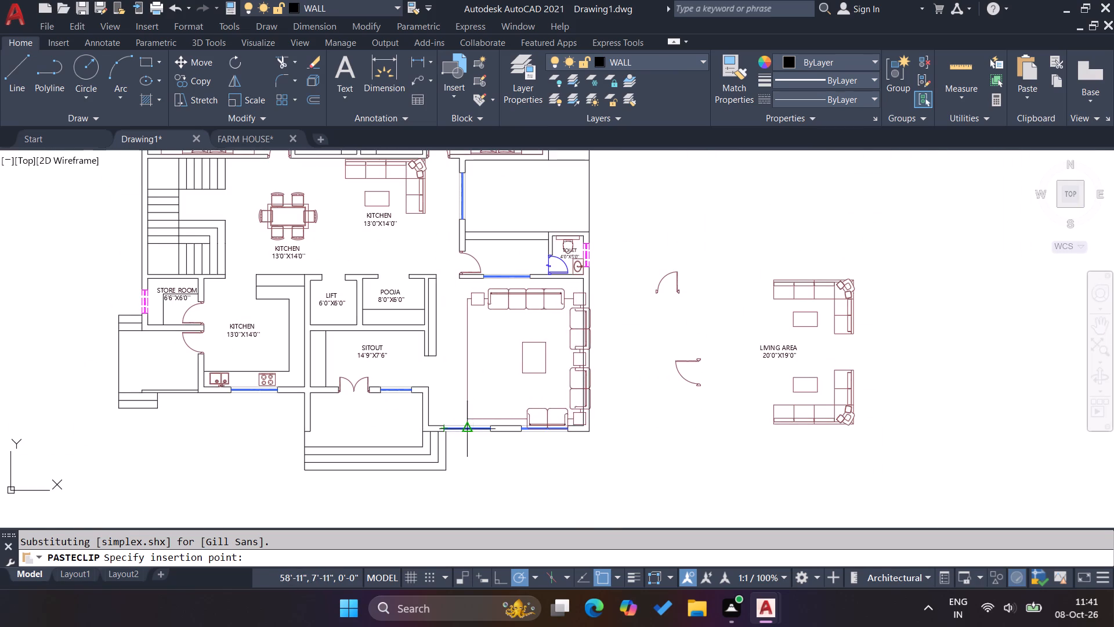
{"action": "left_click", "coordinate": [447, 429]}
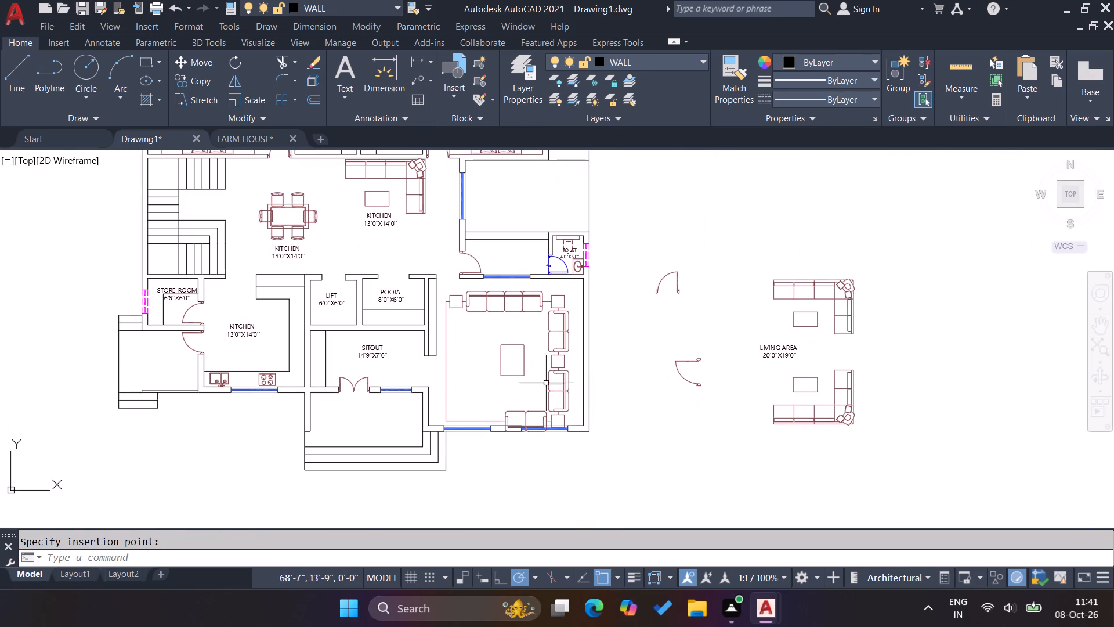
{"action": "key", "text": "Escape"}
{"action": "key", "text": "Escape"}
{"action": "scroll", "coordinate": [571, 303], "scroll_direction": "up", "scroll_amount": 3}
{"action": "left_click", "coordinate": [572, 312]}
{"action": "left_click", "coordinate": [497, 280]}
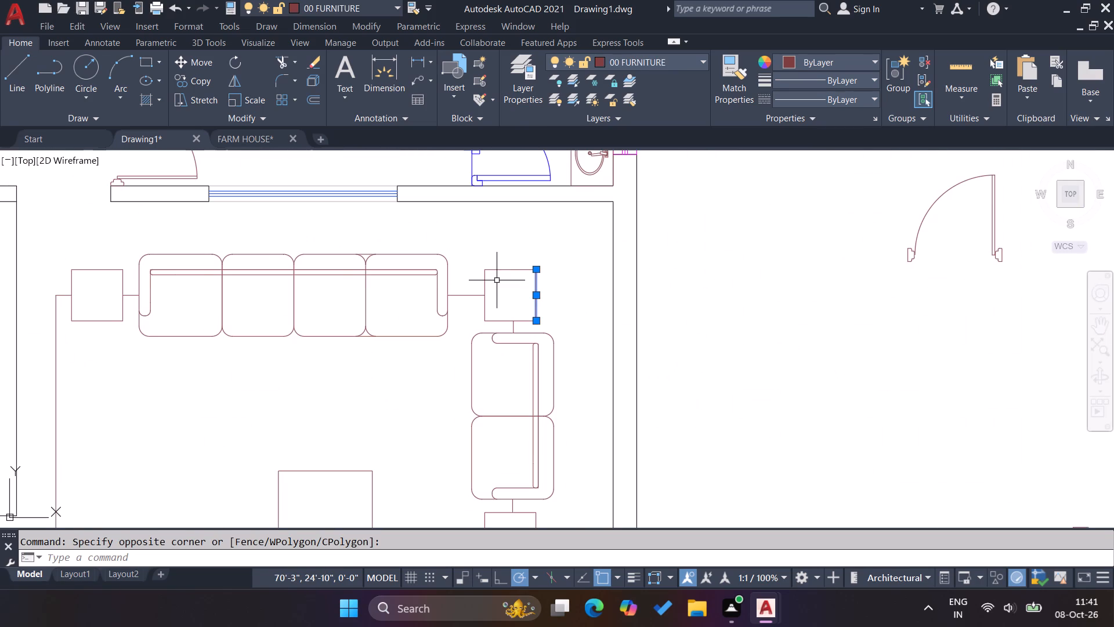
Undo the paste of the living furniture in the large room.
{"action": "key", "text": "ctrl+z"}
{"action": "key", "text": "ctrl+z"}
Paste the copied living furniture into the empty space outside the floor plan, below the spare L-shaped sofas.
{"action": "scroll", "coordinate": [433, 267], "scroll_direction": "down", "scroll_amount": 3}
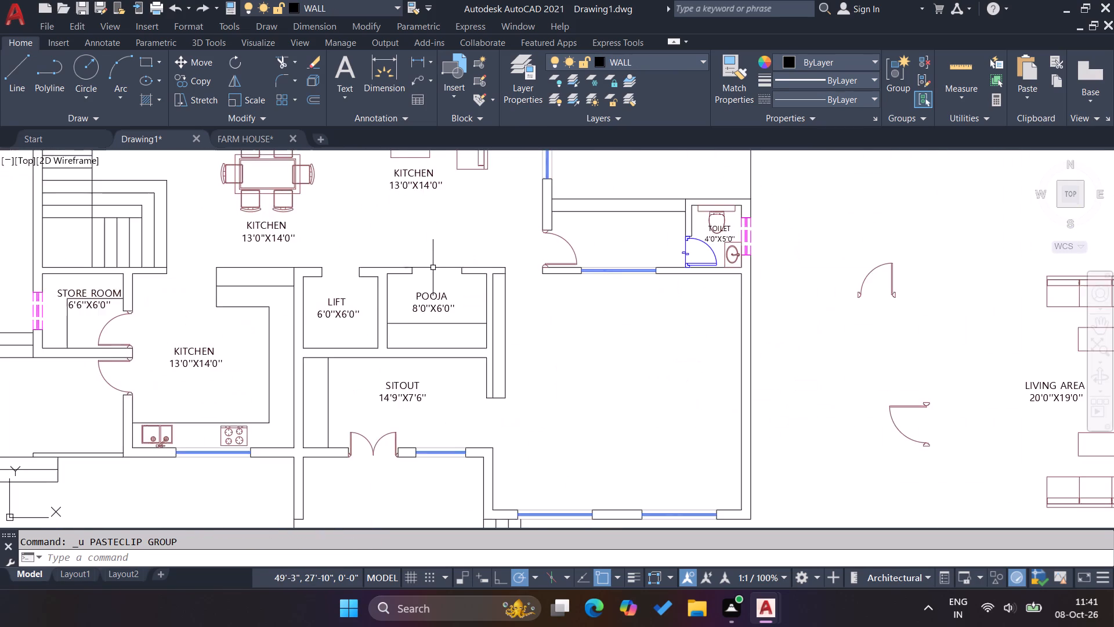
{"action": "scroll", "coordinate": [433, 271], "scroll_direction": "down", "scroll_amount": 4}
{"action": "key", "text": "ctrl+v"}
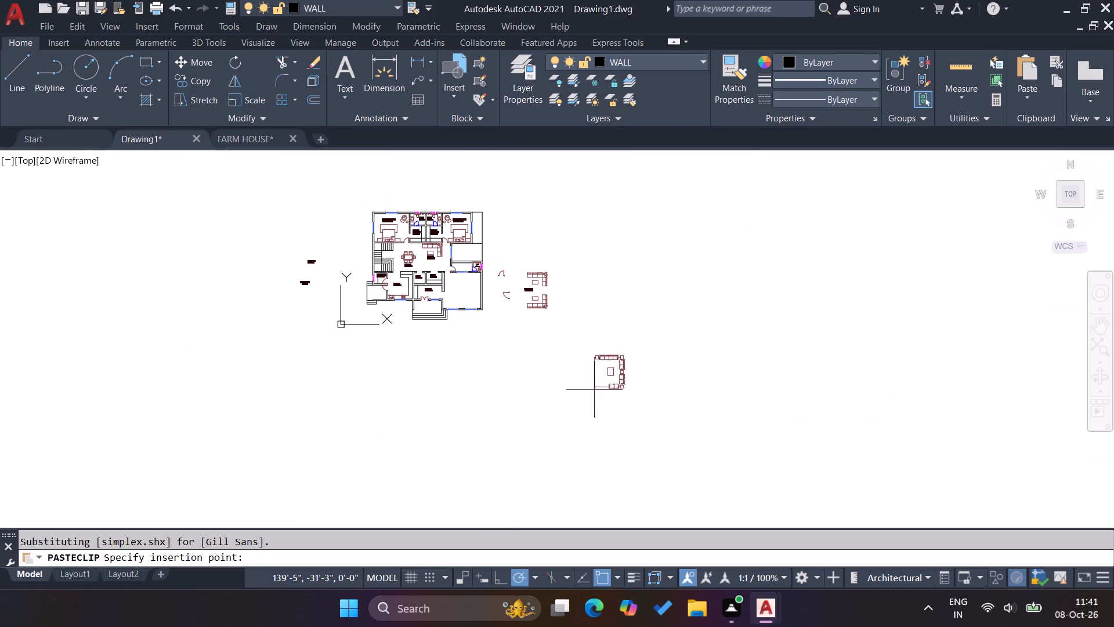
{"action": "left_click", "coordinate": [562, 397]}
{"action": "key", "text": "Escape"}
Group all pieces of the pasted living furniture into a single group.
{"action": "left_click_drag", "start_coordinate": [605, 409], "coordinate": [599, 405]}
{"action": "left_click", "coordinate": [541, 354]}
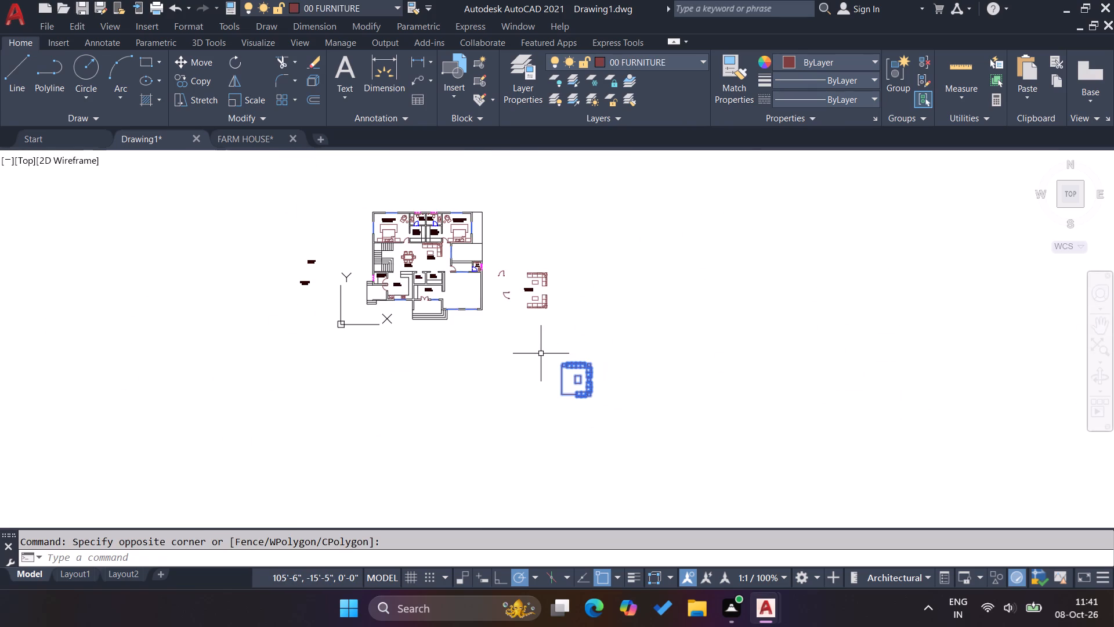
{"action": "key", "text": "g"}
{"action": "key", "text": "Return"}
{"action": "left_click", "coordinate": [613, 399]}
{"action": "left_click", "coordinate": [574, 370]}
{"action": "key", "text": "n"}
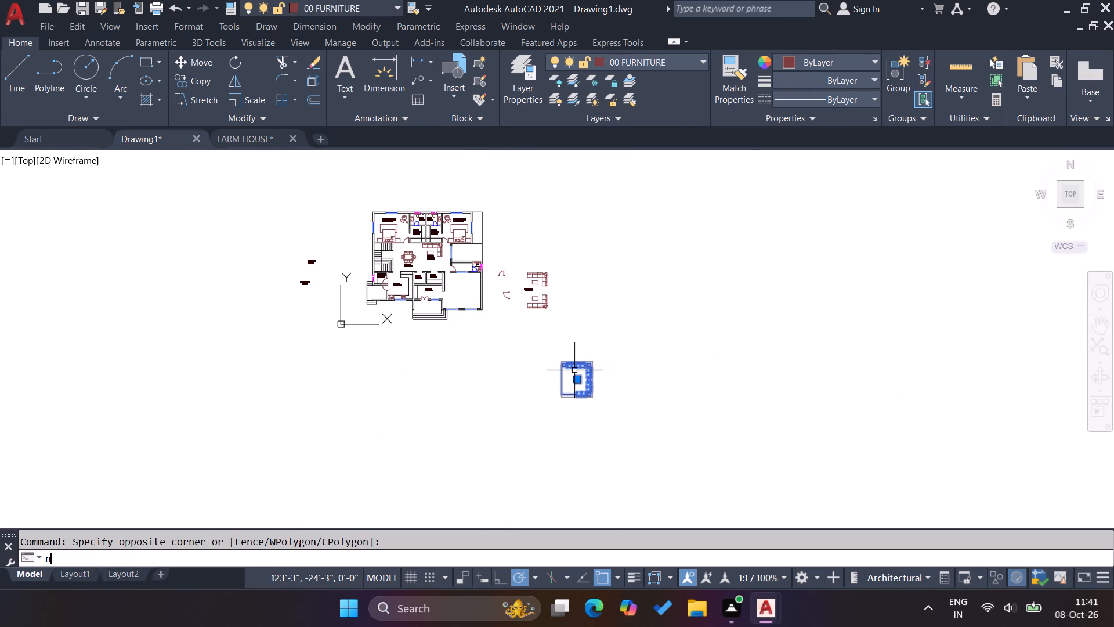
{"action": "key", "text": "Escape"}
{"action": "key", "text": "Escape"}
Move the furniture group into the room below the small toilet, its upper-right side table corner on the room's upper-right inner corner.
{"action": "left_click", "coordinate": [598, 383]}
{"action": "left_click", "coordinate": [560, 354]}
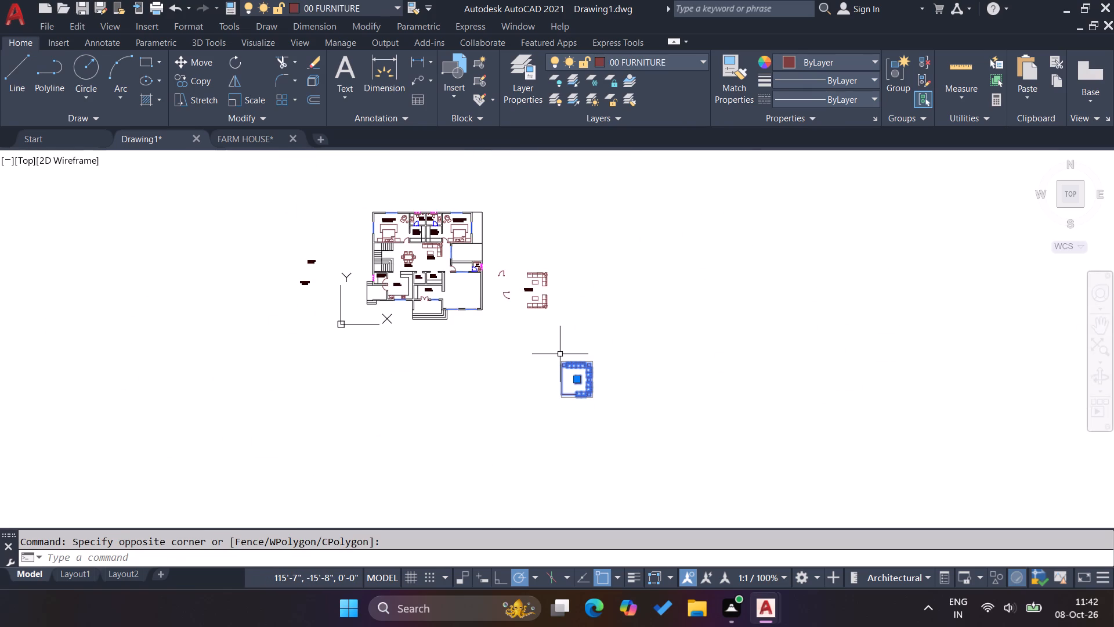
{"action": "key", "text": "m"}
{"action": "key", "text": "Return"}
{"action": "scroll", "coordinate": [584, 361], "scroll_direction": "up", "scroll_amount": 7}
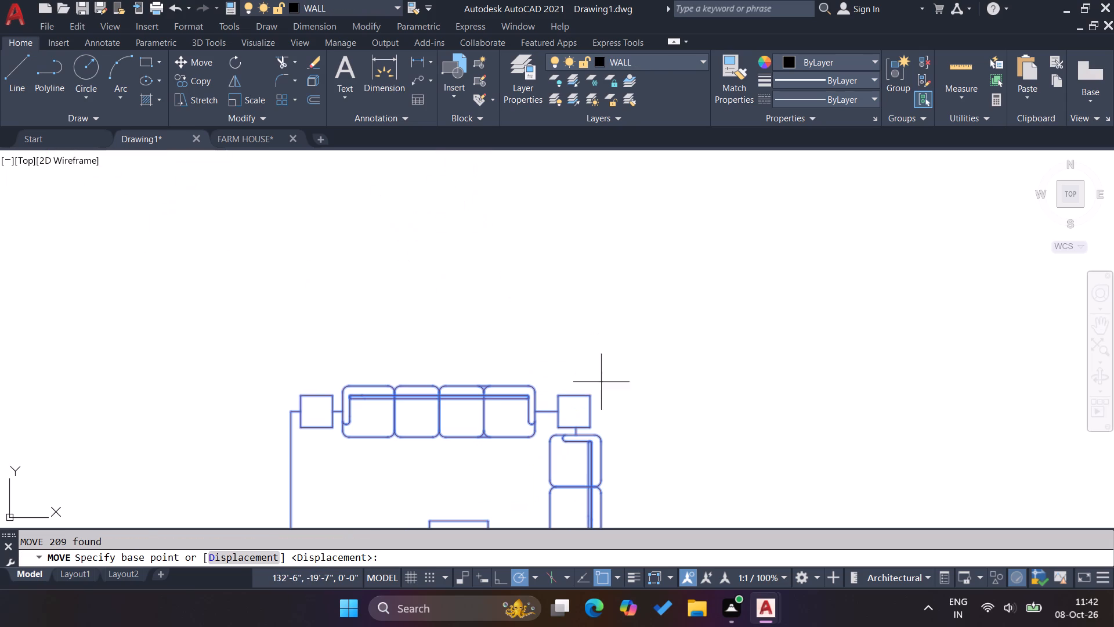
{"action": "left_click", "coordinate": [589, 392]}
{"action": "scroll", "coordinate": [632, 394], "scroll_direction": "down", "scroll_amount": 4}
{"action": "scroll", "coordinate": [570, 372], "scroll_direction": "down", "scroll_amount": 2}
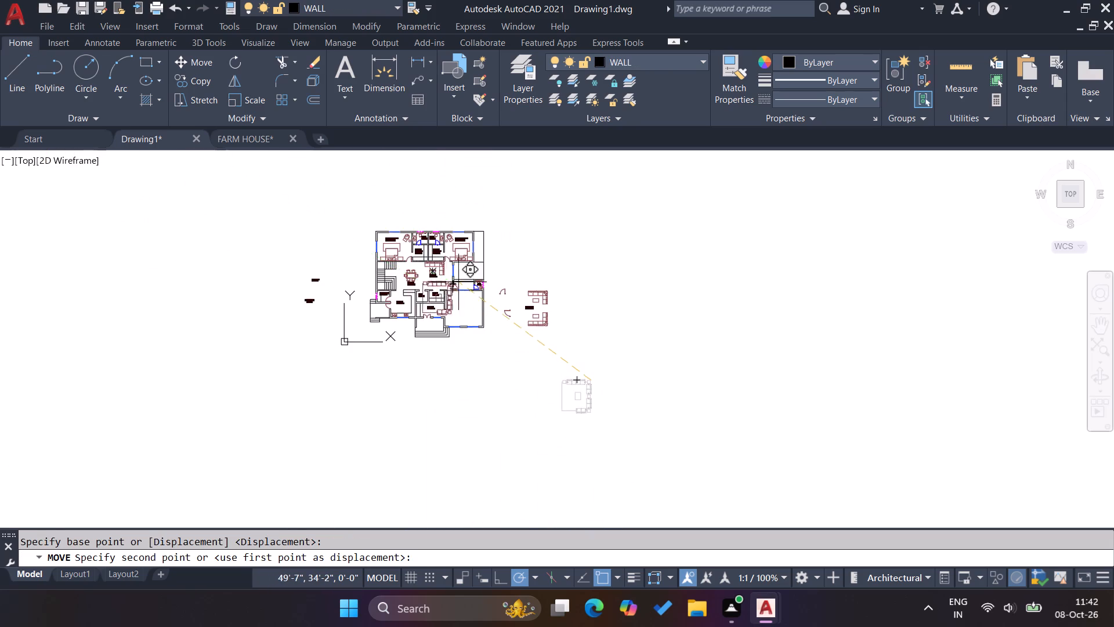
{"action": "scroll", "coordinate": [464, 287], "scroll_direction": "up", "scroll_amount": 3}
{"action": "scroll", "coordinate": [519, 309], "scroll_direction": "up", "scroll_amount": 2}
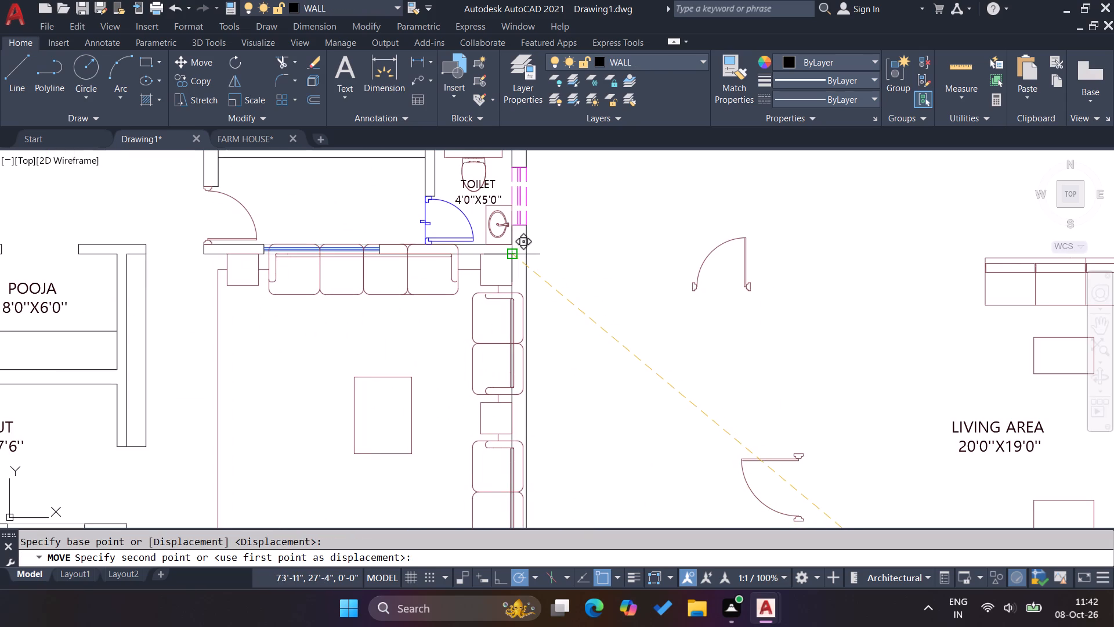
{"action": "left_click", "coordinate": [511, 255]}
{"action": "key", "text": "Escape"}
{"action": "key", "text": "Escape"}
Move the furniture group about 10" to the left so the side sofas clear the room's right wall.
{"action": "scroll", "coordinate": [497, 302], "scroll_direction": "up", "scroll_amount": 2}
{"action": "left_click", "coordinate": [504, 301]}
{"action": "left_click", "coordinate": [475, 273]}
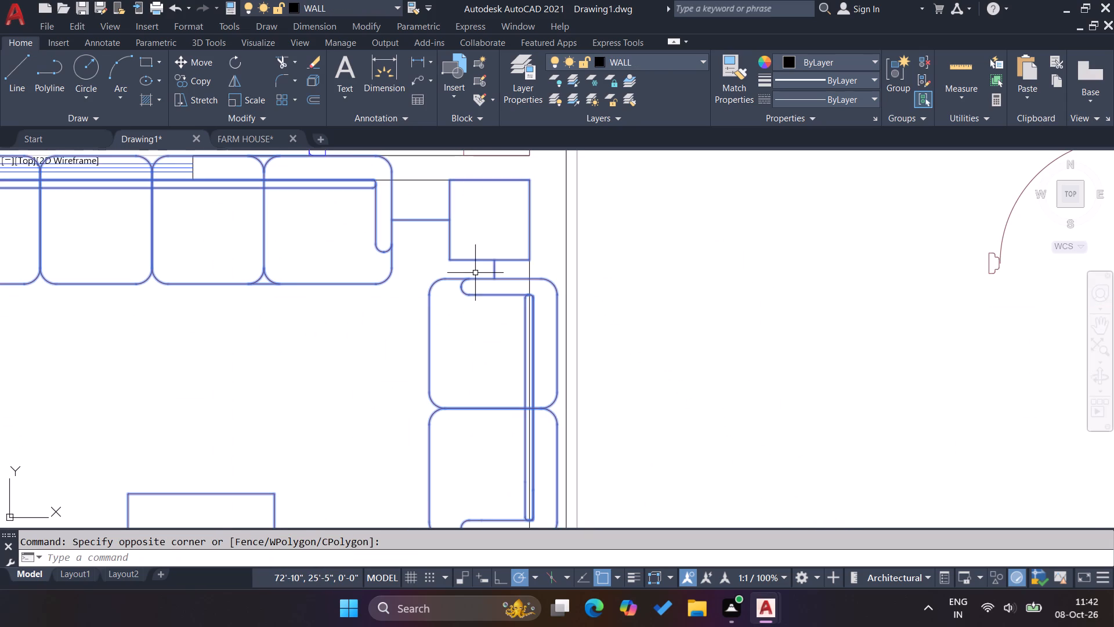
{"action": "key", "text": "m"}
{"action": "key", "text": "Return"}
{"action": "left_click", "coordinate": [558, 339]}
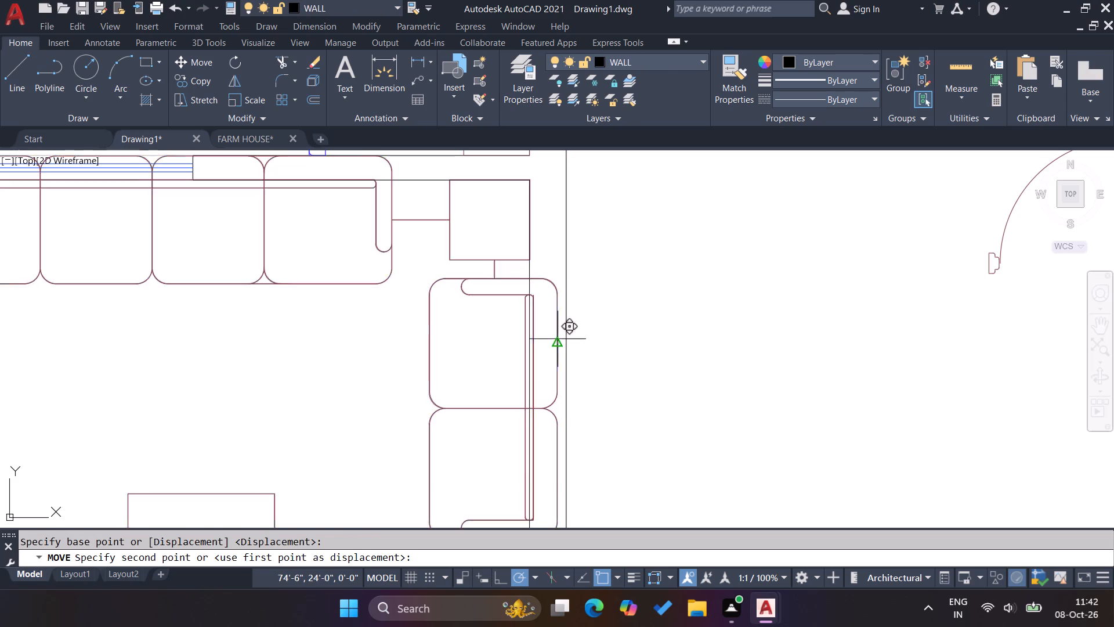
{"action": "scroll", "coordinate": [515, 341], "scroll_direction": "up", "scroll_amount": 2}
{"action": "left_click", "coordinate": [515, 341]}
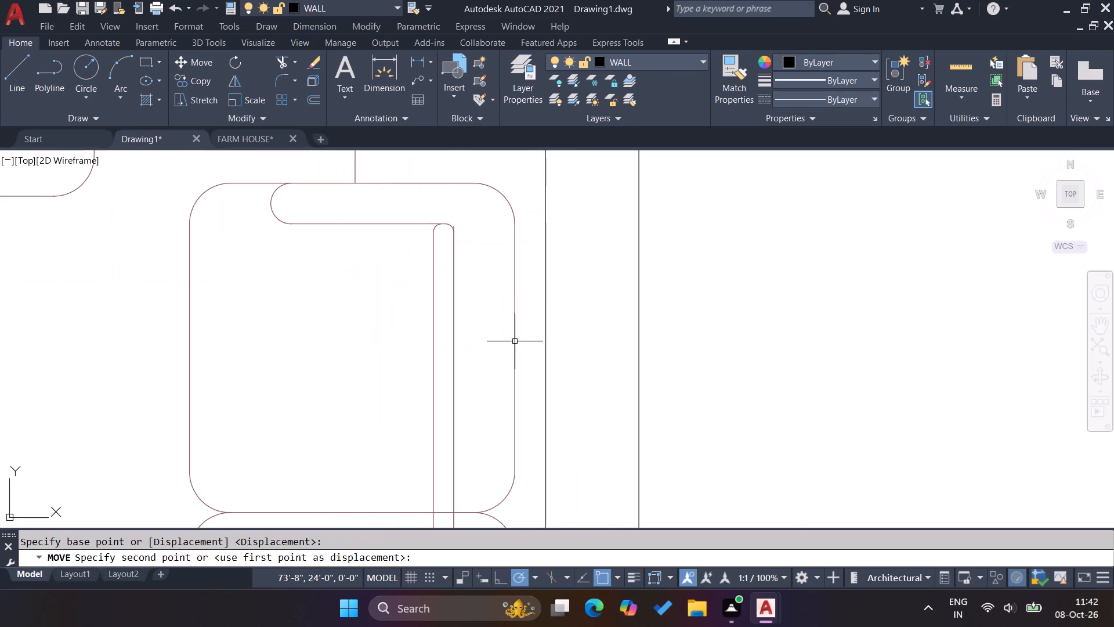
{"action": "key", "text": "Escape"}
Move the furniture group straight down so the four-seat sofa sits just inside the room's upper window wall.
{"action": "scroll", "coordinate": [556, 348], "scroll_direction": "down", "scroll_amount": 4}
{"action": "scroll", "coordinate": [435, 335], "scroll_direction": "up", "scroll_amount": 1}
{"action": "left_click", "coordinate": [444, 343]}
{"action": "left_click", "coordinate": [399, 313]}
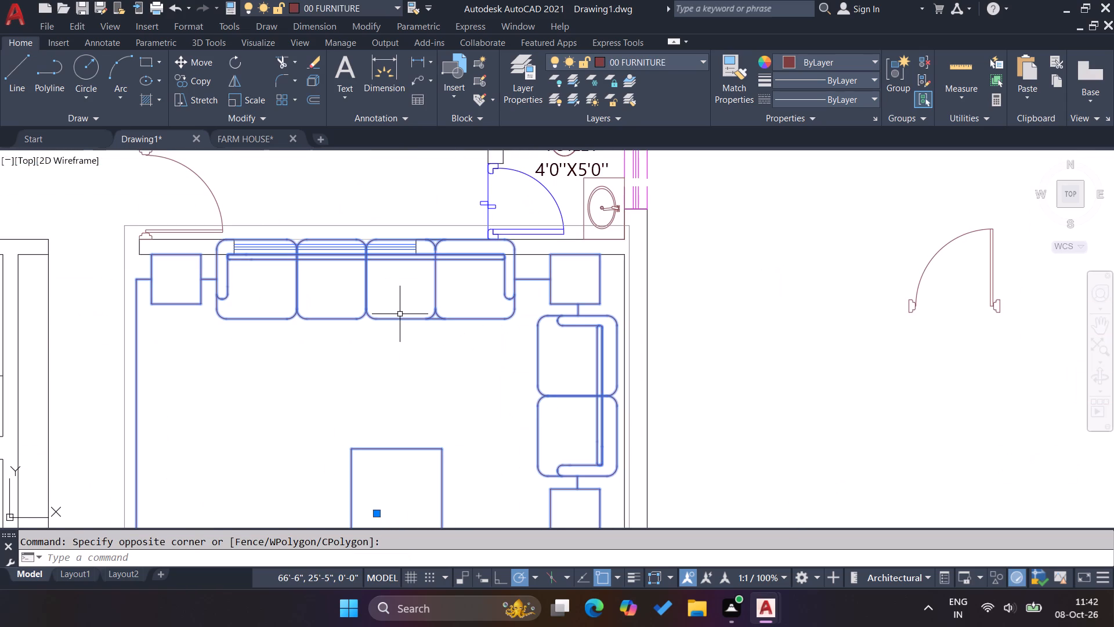
{"action": "key", "text": "m"}
{"action": "key", "text": "Return"}
{"action": "scroll", "coordinate": [270, 240], "scroll_direction": "up", "scroll_amount": 3}
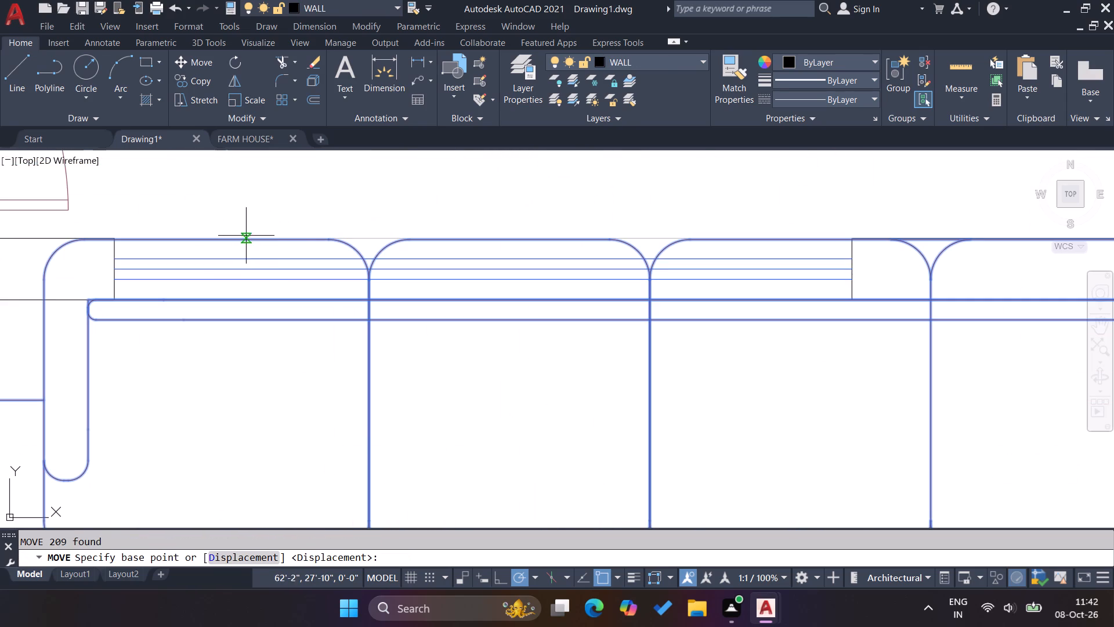
{"action": "left_click", "coordinate": [218, 241]}
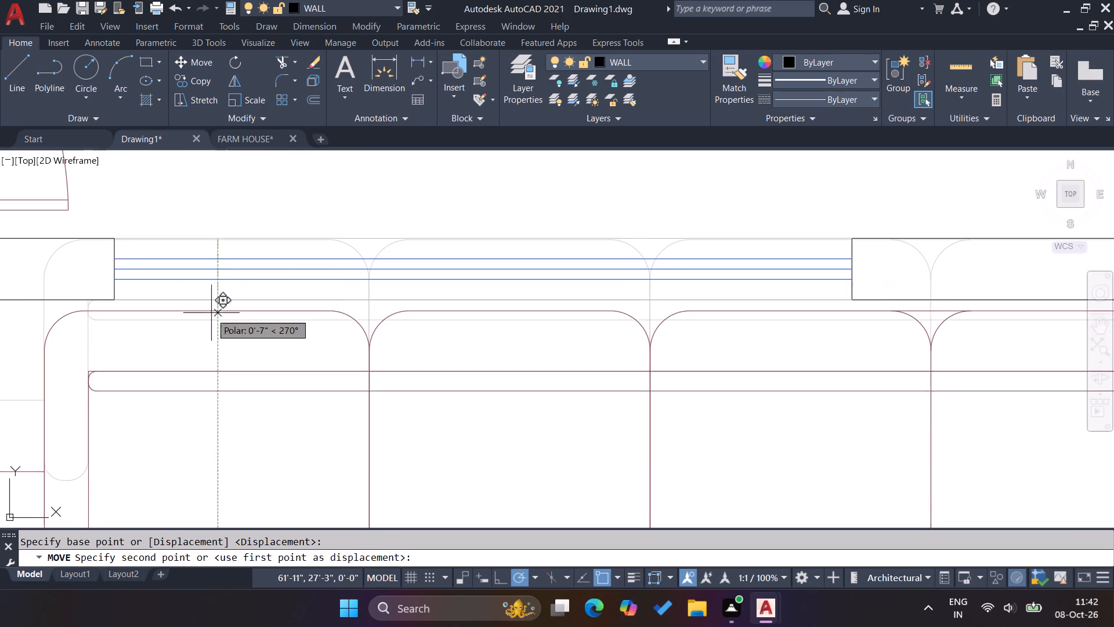
{"action": "left_click", "coordinate": [219, 323]}
{"action": "key", "text": "Escape"}
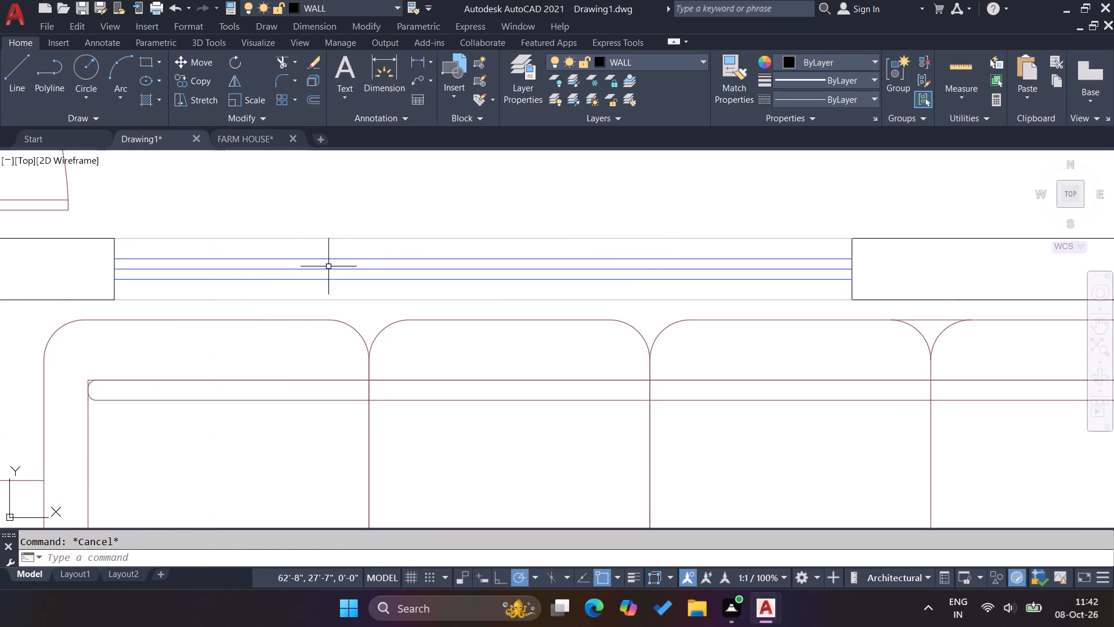
Move the living furniture group down about 2" towards the room's lower window wall.
{"action": "scroll", "coordinate": [349, 260], "scroll_direction": "down", "scroll_amount": 3}
{"action": "key", "text": "Escape"}
{"action": "key", "text": "Escape"}
{"action": "scroll", "coordinate": [421, 245], "scroll_direction": "down", "scroll_amount": 3}
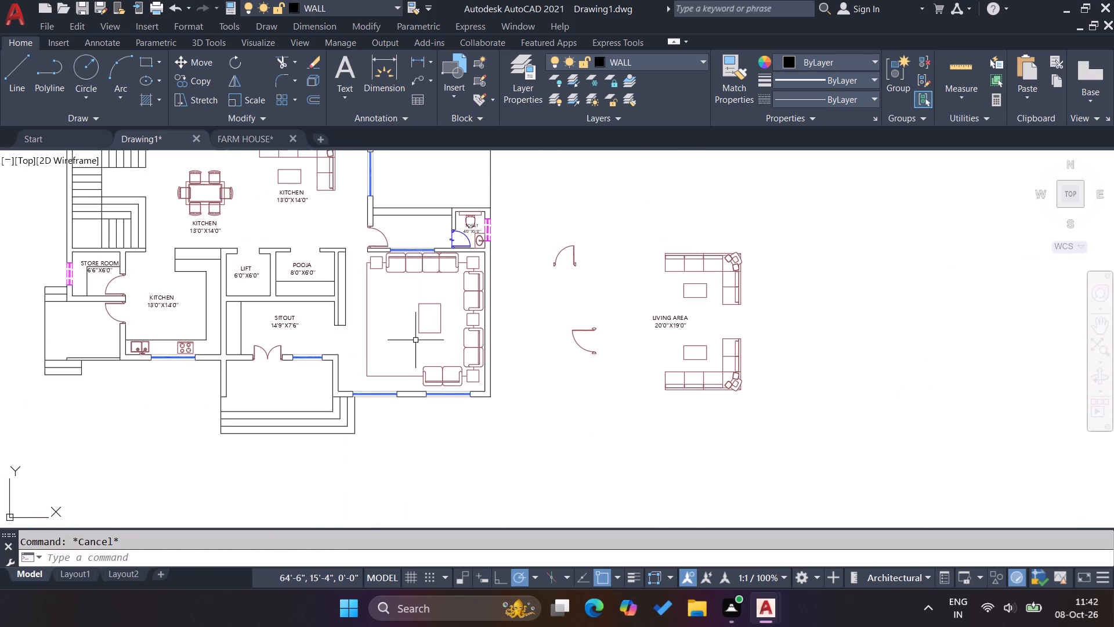
{"action": "scroll", "coordinate": [440, 392], "scroll_direction": "up", "scroll_amount": 4}
{"action": "left_click", "coordinate": [454, 375]}
{"action": "left_click", "coordinate": [423, 337]}
{"action": "key", "text": "m"}
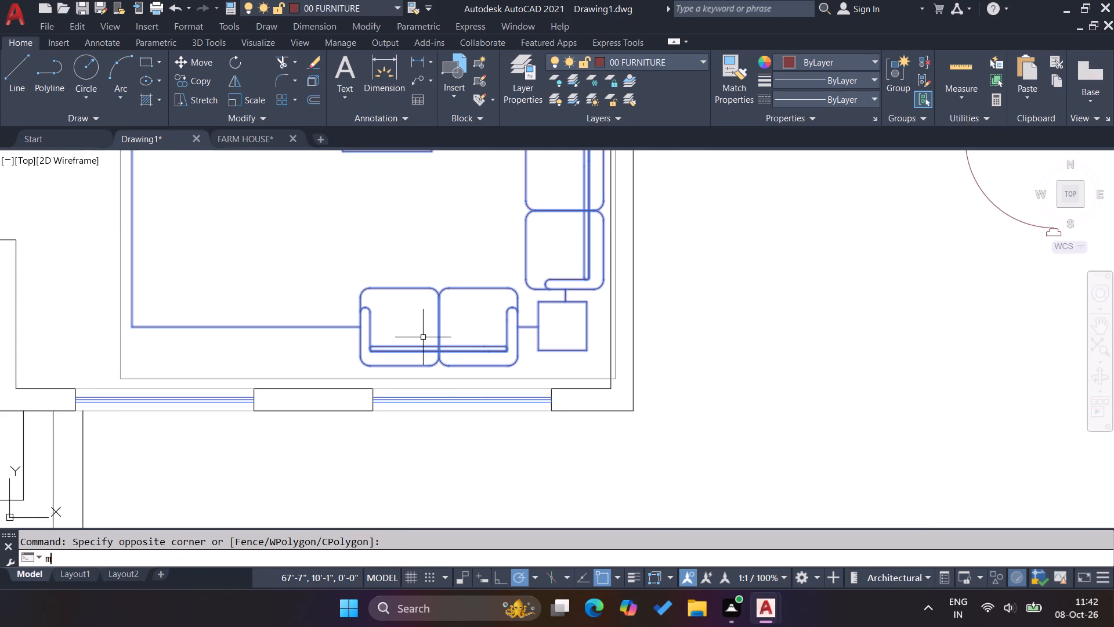
{"action": "key", "text": "Return"}
{"action": "scroll", "coordinate": [395, 344], "scroll_direction": "up", "scroll_amount": 1}
{"action": "left_click", "coordinate": [402, 379]}
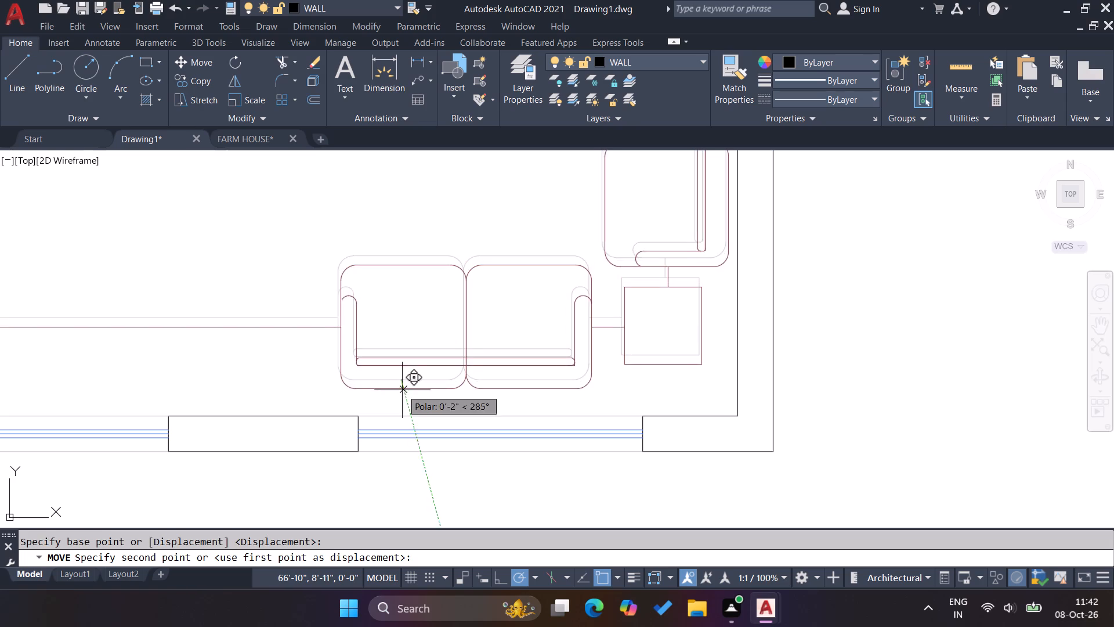
{"action": "left_click", "coordinate": [402, 390]}
{"action": "key", "text": "Escape"}
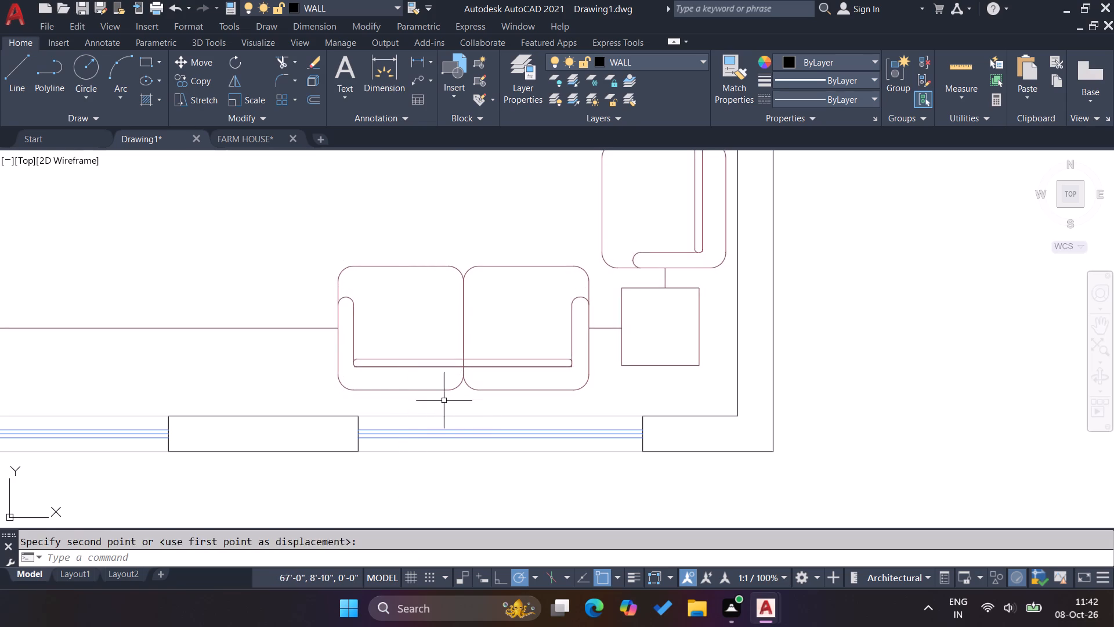
Ungroup the living furniture group.
{"action": "scroll", "coordinate": [458, 400], "scroll_direction": "down", "scroll_amount": 3}
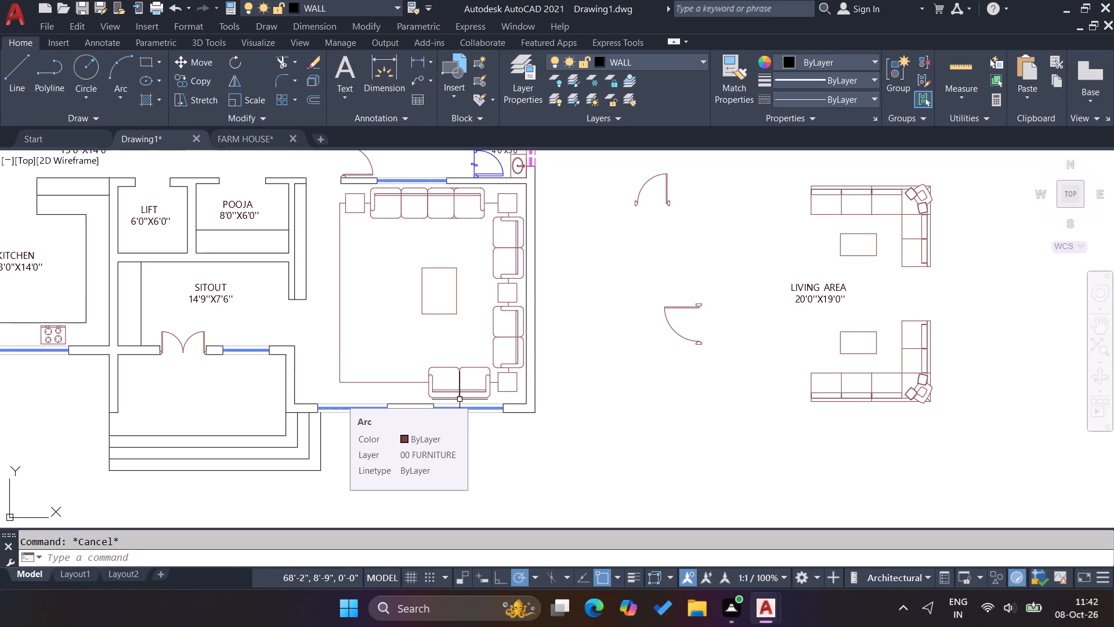
{"action": "left_click", "coordinate": [459, 387]}
{"action": "right_click", "coordinate": [459, 387]}
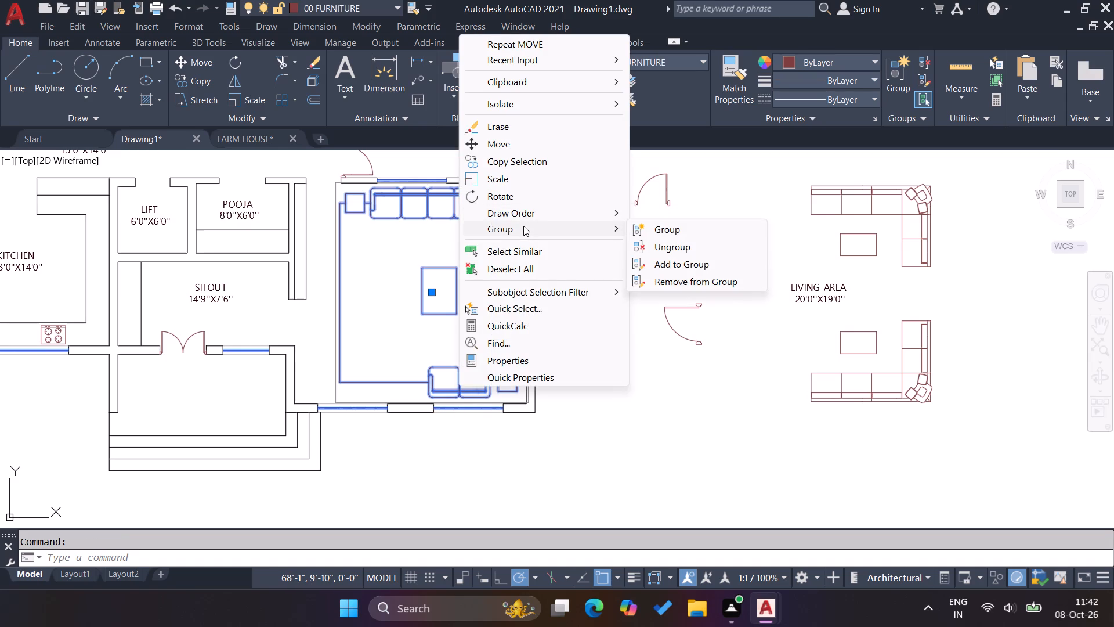
{"action": "left_click", "coordinate": [687, 248]}
Erase the seat, back and left arm pieces of the two-seat sofa by the living room's lower window wall.
{"action": "scroll", "coordinate": [453, 377], "scroll_direction": "up", "scroll_amount": 2}
{"action": "left_click", "coordinate": [486, 374]}
{"action": "left_click", "coordinate": [435, 341]}
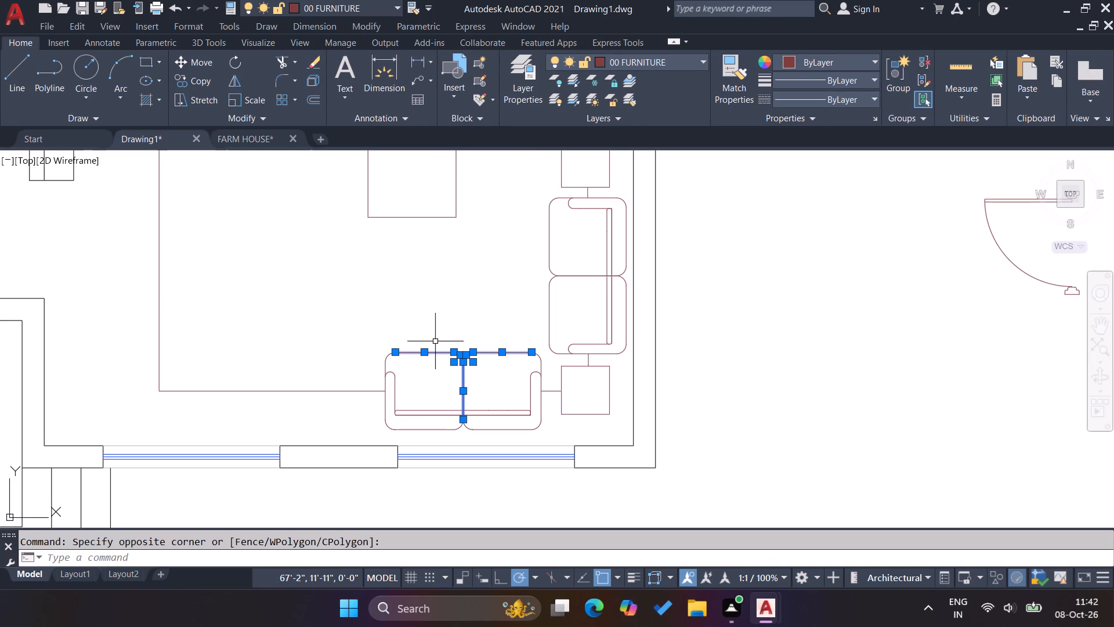
{"action": "scroll", "coordinate": [500, 367], "scroll_direction": "down", "scroll_amount": 3}
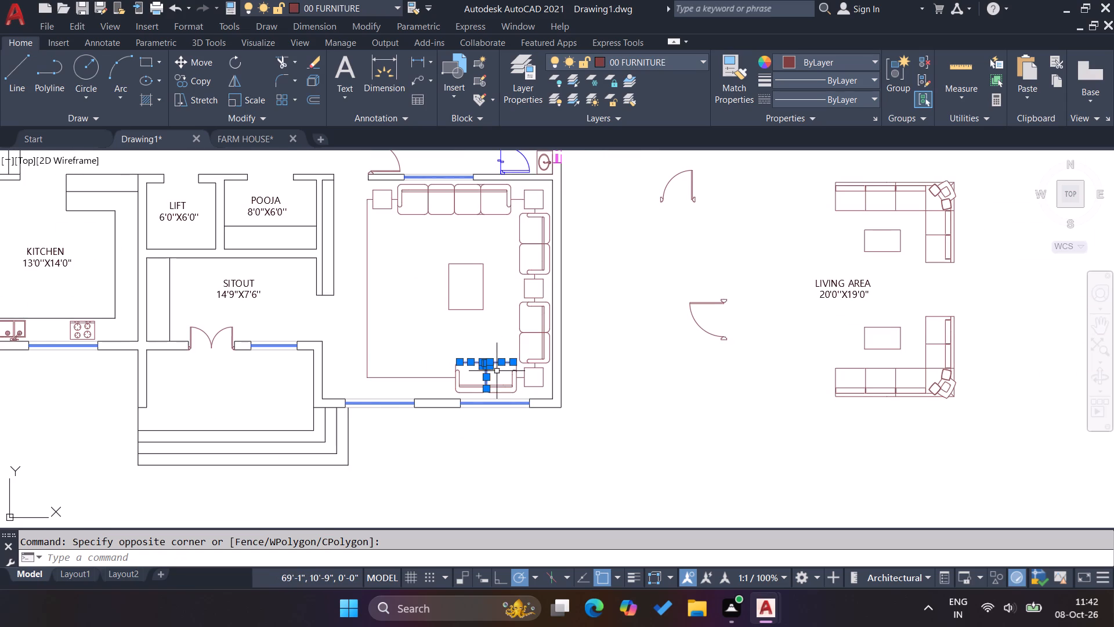
{"action": "key", "text": "Delete"}
{"action": "scroll", "coordinate": [491, 385], "scroll_direction": "up", "scroll_amount": 3}
{"action": "left_click", "coordinate": [483, 424]}
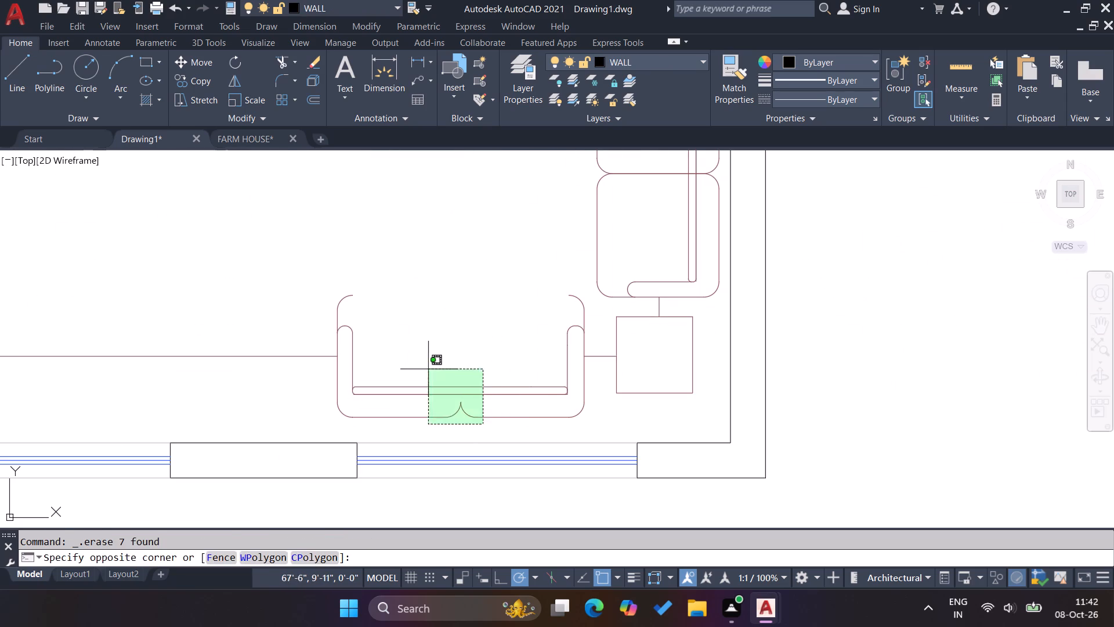
{"action": "left_click", "coordinate": [428, 369]}
{"action": "key", "text": "Delete"}
{"action": "left_click", "coordinate": [385, 417]}
{"action": "left_click", "coordinate": [317, 385]}
{"action": "key", "text": "Delete"}
{"action": "left_click", "coordinate": [368, 352]}
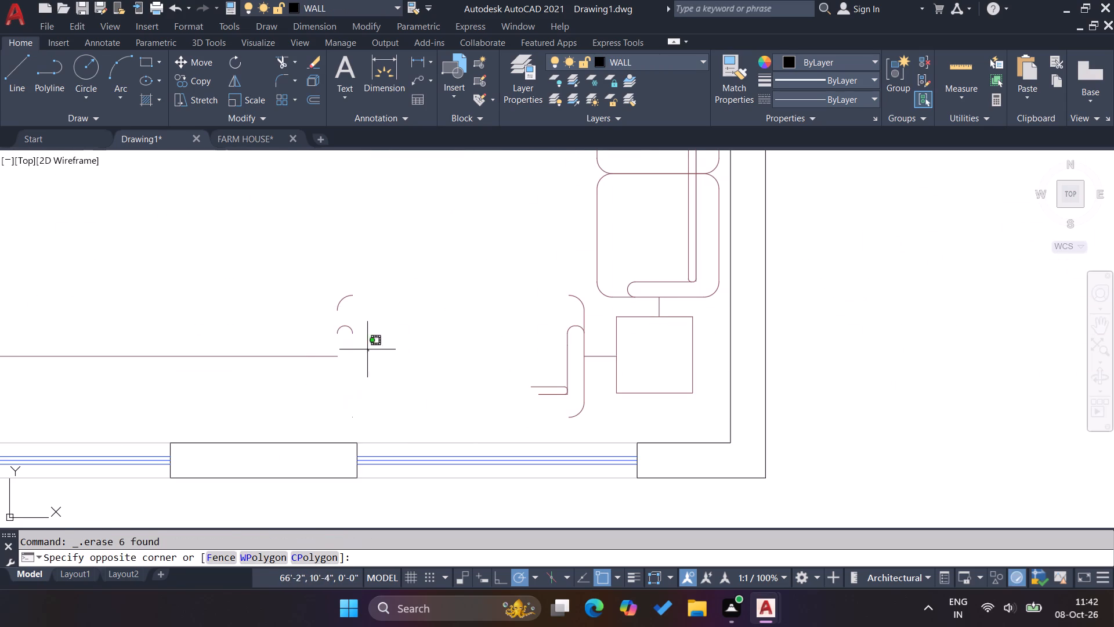
{"action": "left_click", "coordinate": [345, 293]}
{"action": "key", "text": "Delete"}
Erase the bottom carpet line running from the carpet's lower-left corner to the removed two-seat sofa.
{"action": "scroll", "coordinate": [374, 364], "scroll_direction": "down", "scroll_amount": 1}
{"action": "left_click", "coordinate": [371, 368]}
{"action": "left_click", "coordinate": [324, 319]}
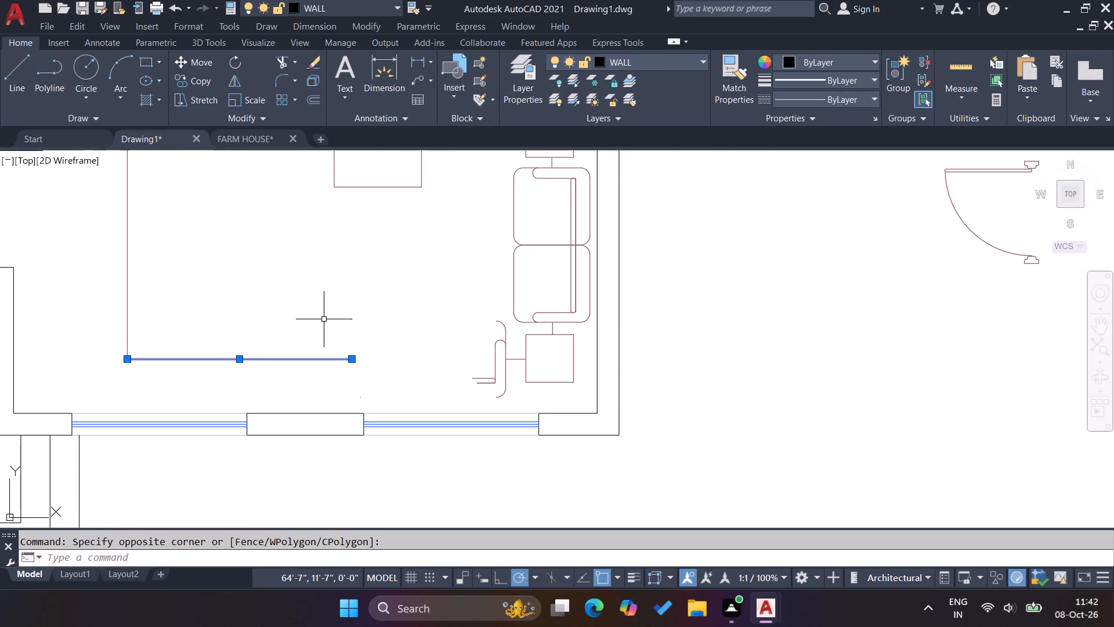
{"action": "key", "text": "Delete"}
Erase the remaining right arm pieces of the two-seat sofa and its short link to the lower-right side table.
{"action": "scroll", "coordinate": [498, 397], "scroll_direction": "up", "scroll_amount": 1}
{"action": "left_click_drag", "start_coordinate": [515, 409], "coordinate": [506, 405]}
{"action": "left_click", "coordinate": [385, 347]}
{"action": "key", "text": "Delete"}
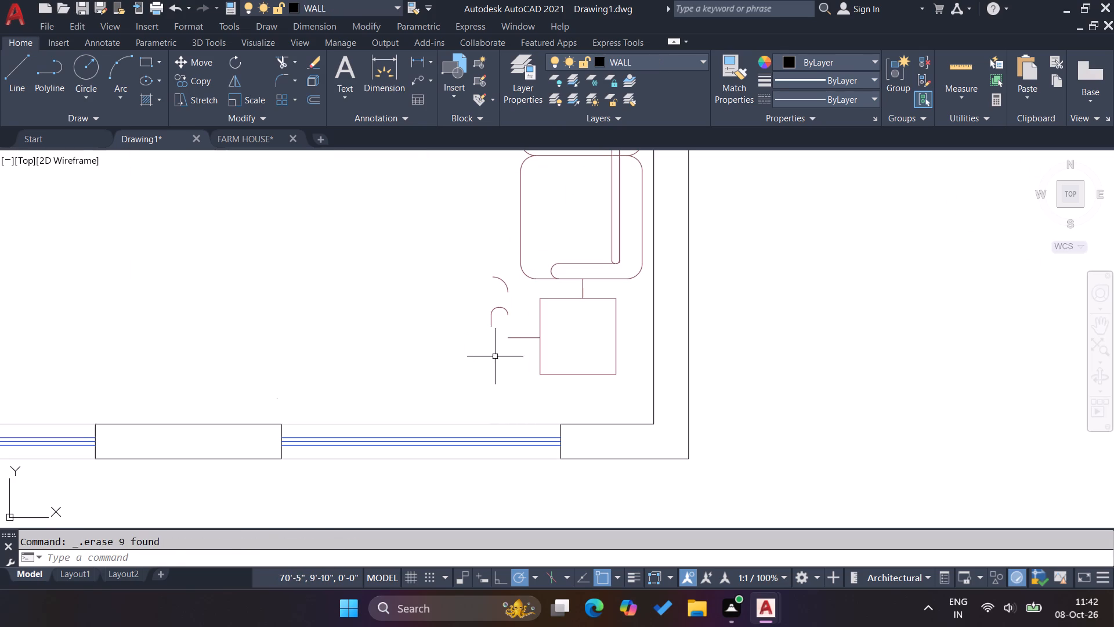
{"action": "left_click", "coordinate": [517, 357]}
{"action": "left_click", "coordinate": [460, 272]}
{"action": "key", "text": "Delete"}
Mirror the upper four-seat sofa, its left side table and connecting lines about the horizontal line through the carpet's left-edge midpoint, keeping the originals.
{"action": "scroll", "coordinate": [496, 327], "scroll_direction": "down", "scroll_amount": 1}
{"action": "scroll", "coordinate": [541, 347], "scroll_direction": "down", "scroll_amount": 4}
{"action": "scroll", "coordinate": [524, 230], "scroll_direction": "up", "scroll_amount": 3}
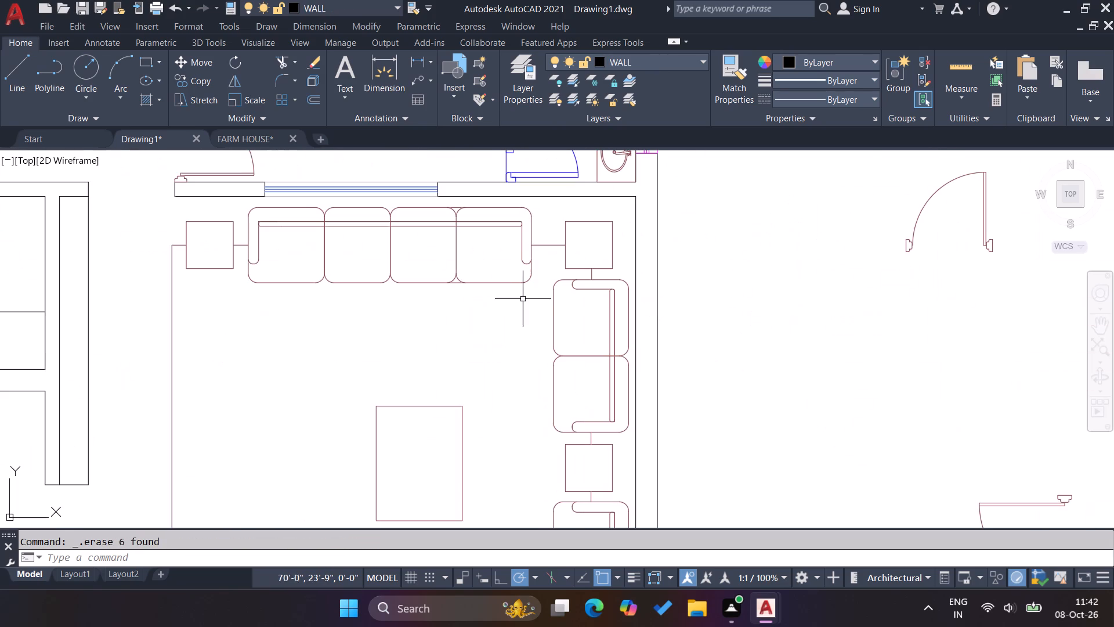
{"action": "left_click", "coordinate": [538, 298]}
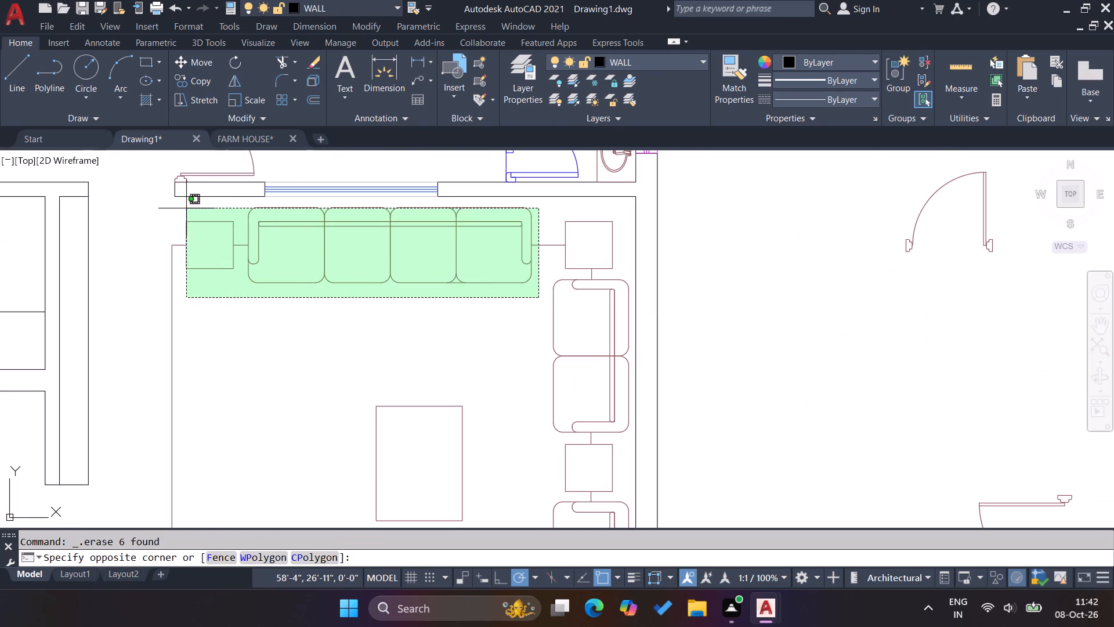
{"action": "left_click", "coordinate": [181, 204]}
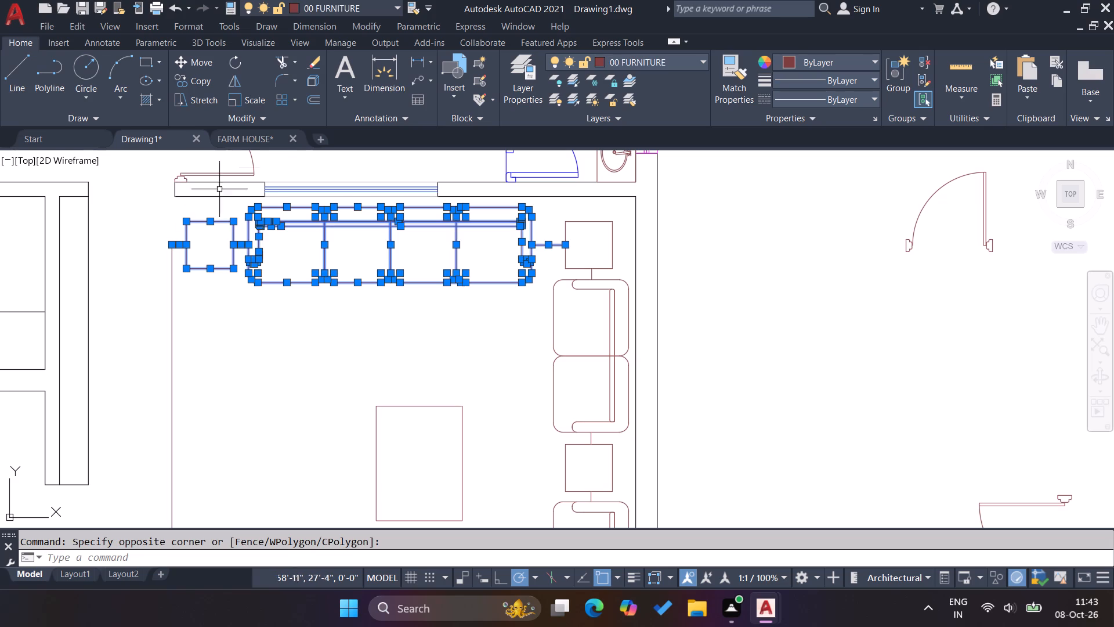
{"action": "left_click", "coordinate": [238, 85]}
{"action": "scroll", "coordinate": [421, 275], "scroll_direction": "down", "scroll_amount": 2}
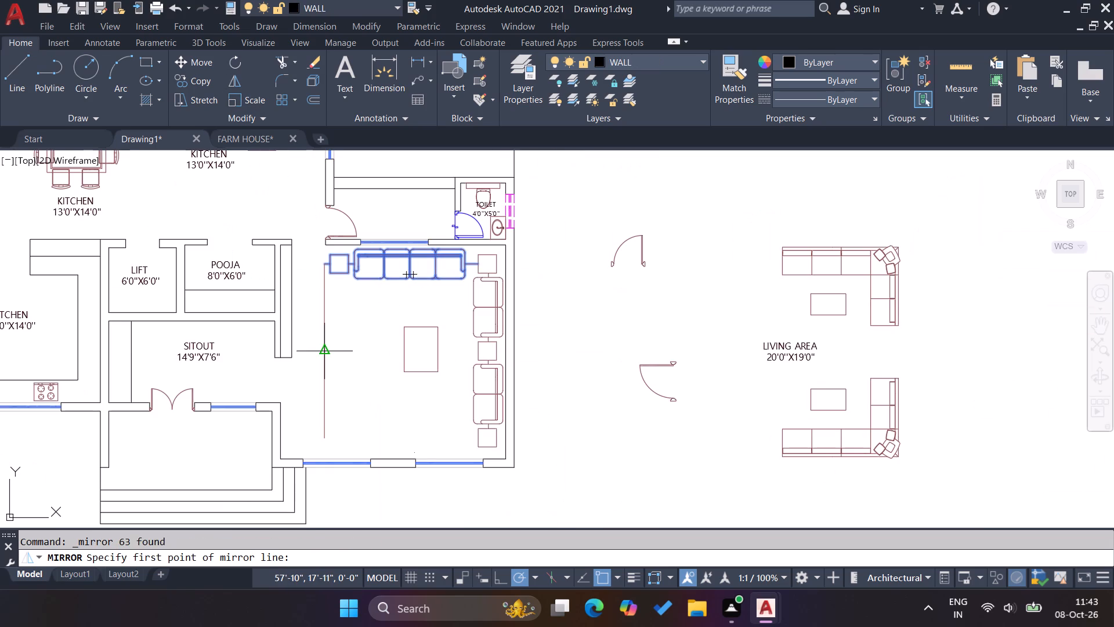
{"action": "left_click", "coordinate": [328, 354]}
{"action": "left_click", "coordinate": [359, 349]}
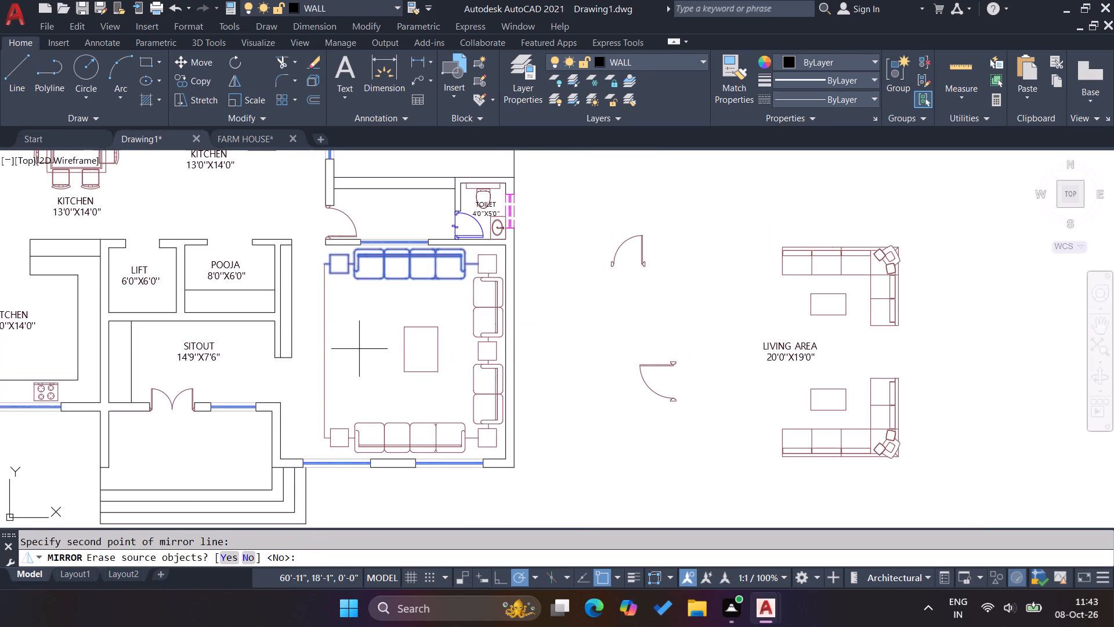
{"action": "key", "text": "Return"}
{"action": "key", "text": "Escape"}
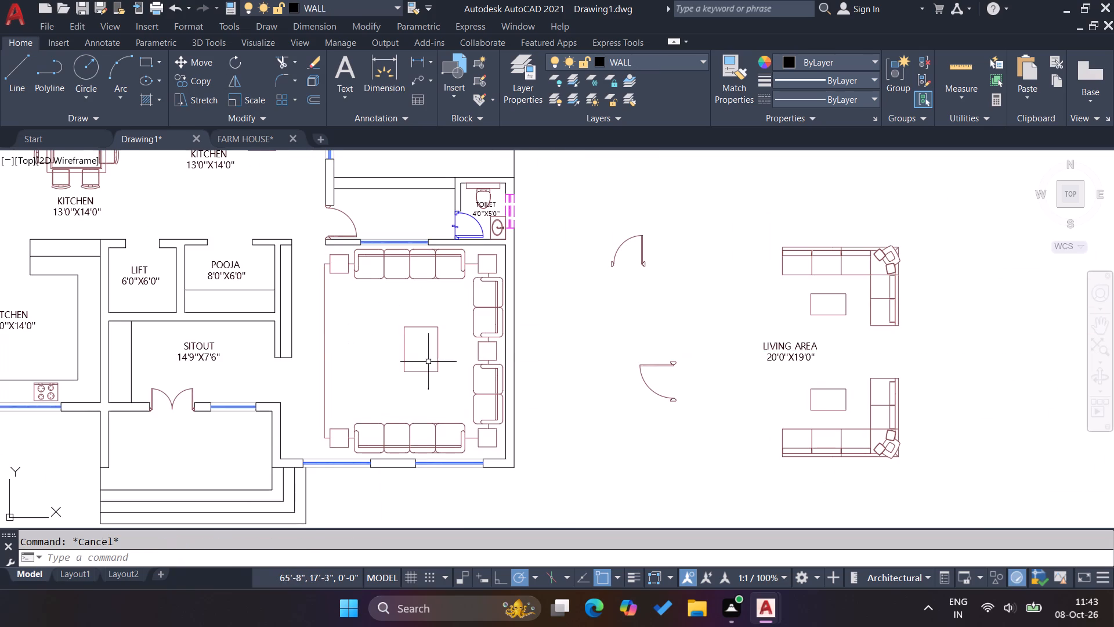
{"action": "key", "text": "Escape"}
{"action": "key", "text": "Escape"}
{"action": "key", "text": "Escape"}
Group all the living room sofas, side tables, centre table and carpet lines into a single group.
{"action": "scroll", "coordinate": [460, 334], "scroll_direction": "down", "scroll_amount": 1}
{"action": "scroll", "coordinate": [392, 343], "scroll_direction": "up", "scroll_amount": 2}
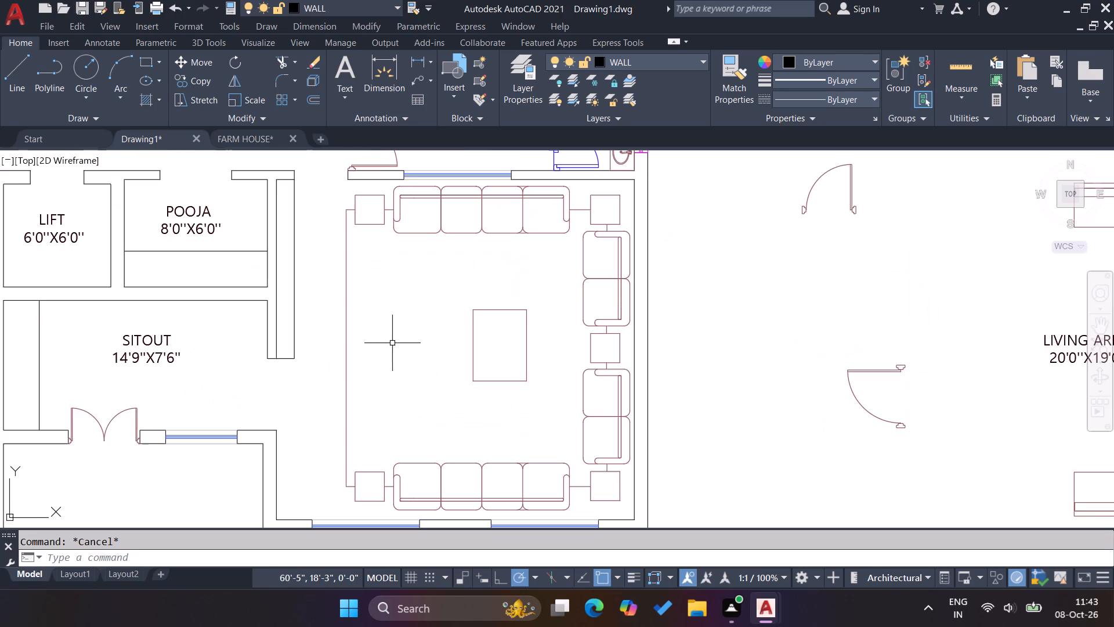
{"action": "key", "text": "Escape"}
{"action": "key", "text": "Escape"}
{"action": "key", "text": "Escape"}
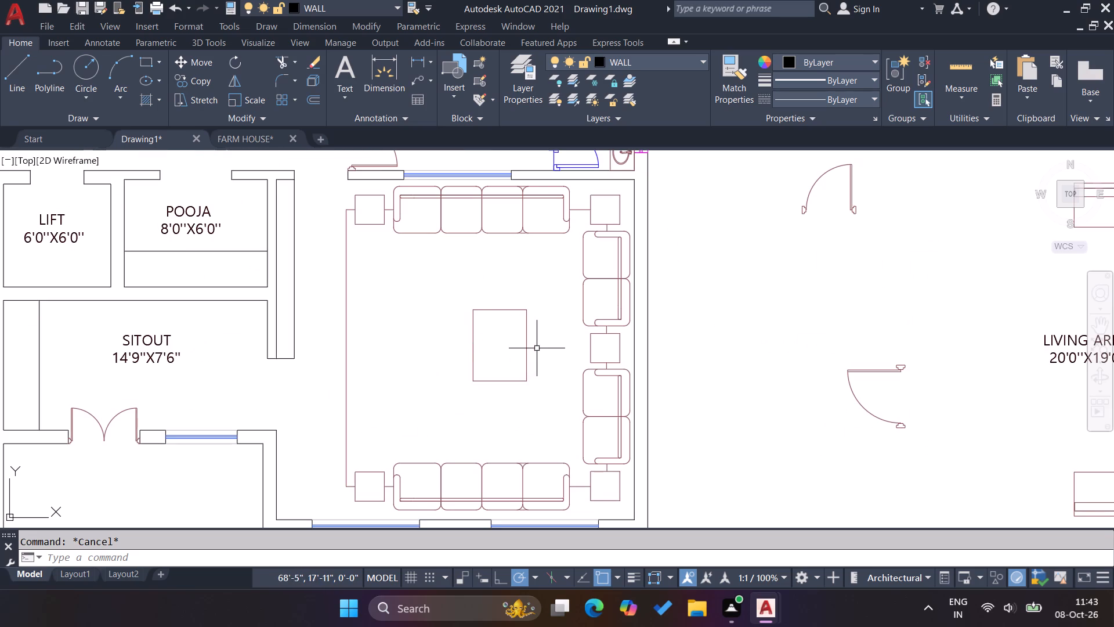
{"action": "left_click", "coordinate": [629, 509]}
{"action": "key", "text": "Escape"}
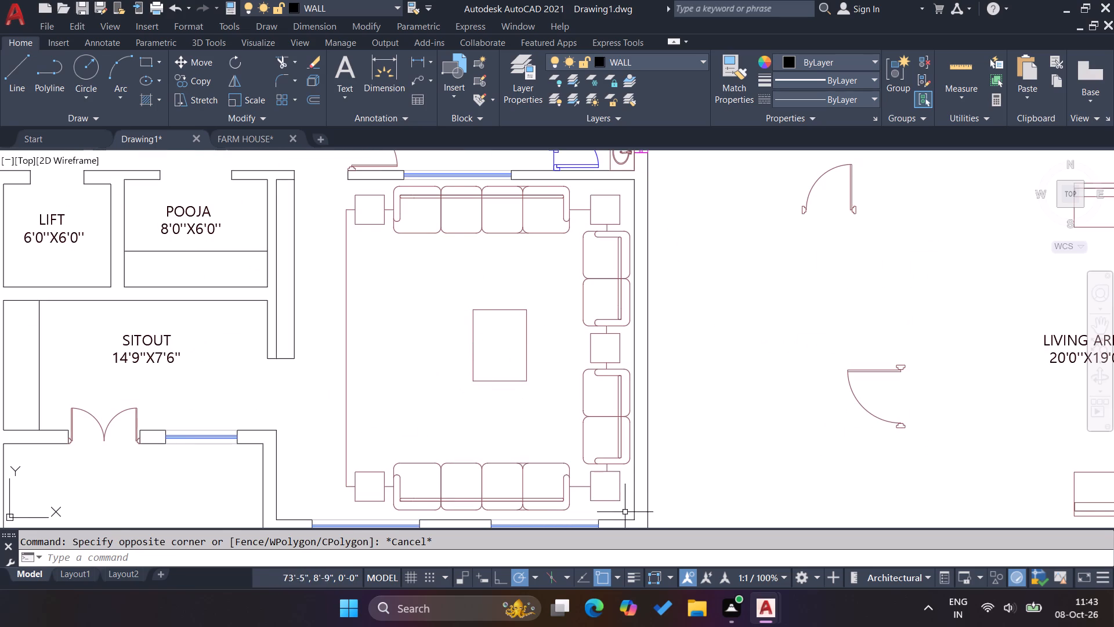
{"action": "scroll", "coordinate": [635, 516], "scroll_direction": "up", "scroll_amount": 2}
{"action": "left_click", "coordinate": [623, 518]}
{"action": "scroll", "coordinate": [529, 395], "scroll_direction": "down", "scroll_amount": 1}
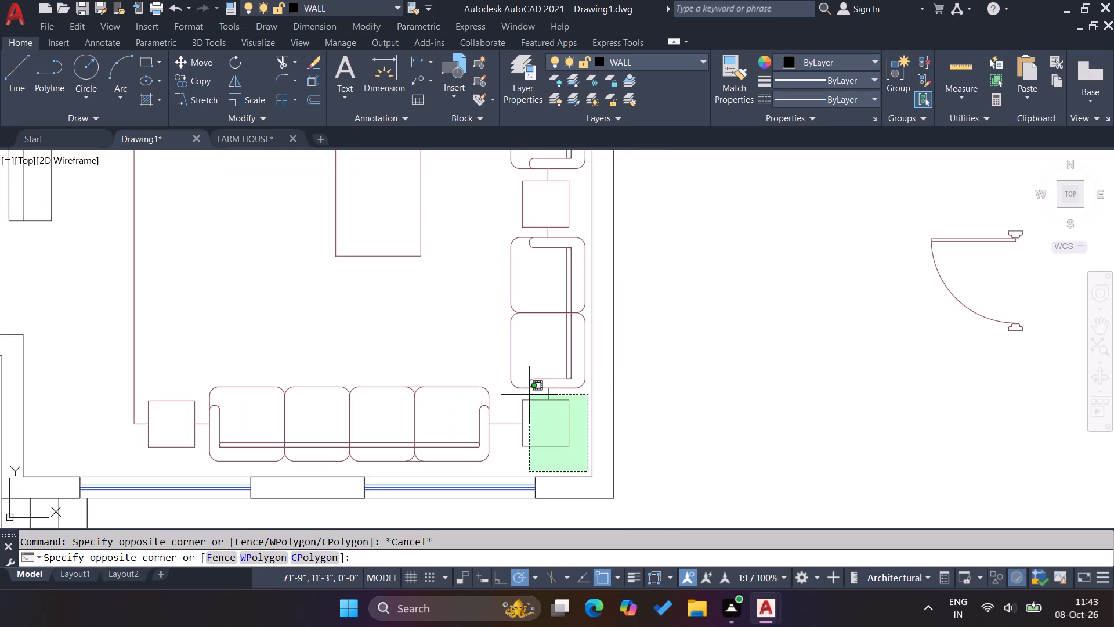
{"action": "scroll", "coordinate": [522, 388], "scroll_direction": "down", "scroll_amount": 2}
{"action": "scroll", "coordinate": [359, 221], "scroll_direction": "up", "scroll_amount": 2}
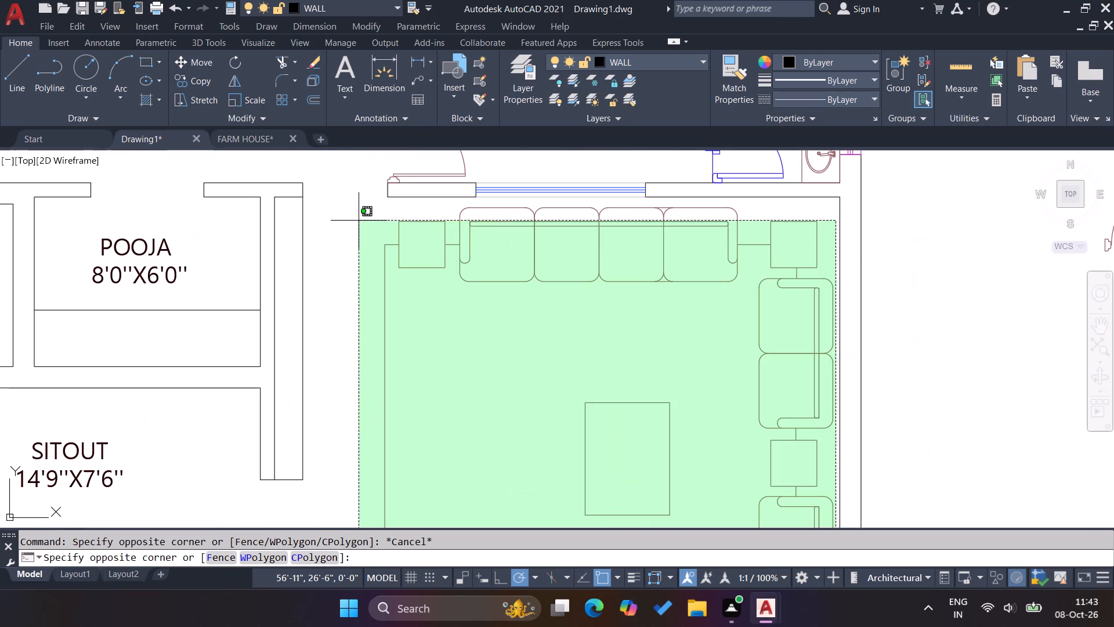
{"action": "left_click", "coordinate": [353, 203]}
{"action": "scroll", "coordinate": [412, 247], "scroll_direction": "down", "scroll_amount": 3}
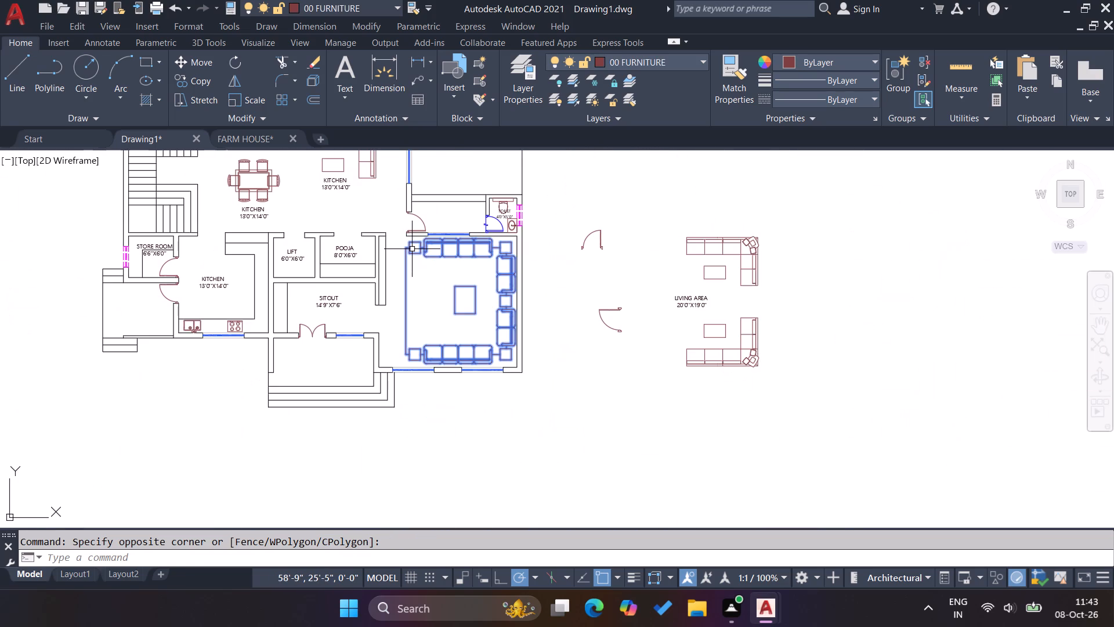
{"action": "key", "text": "g"}
{"action": "key", "text": "Return"}
{"action": "left_click", "coordinate": [480, 312]}
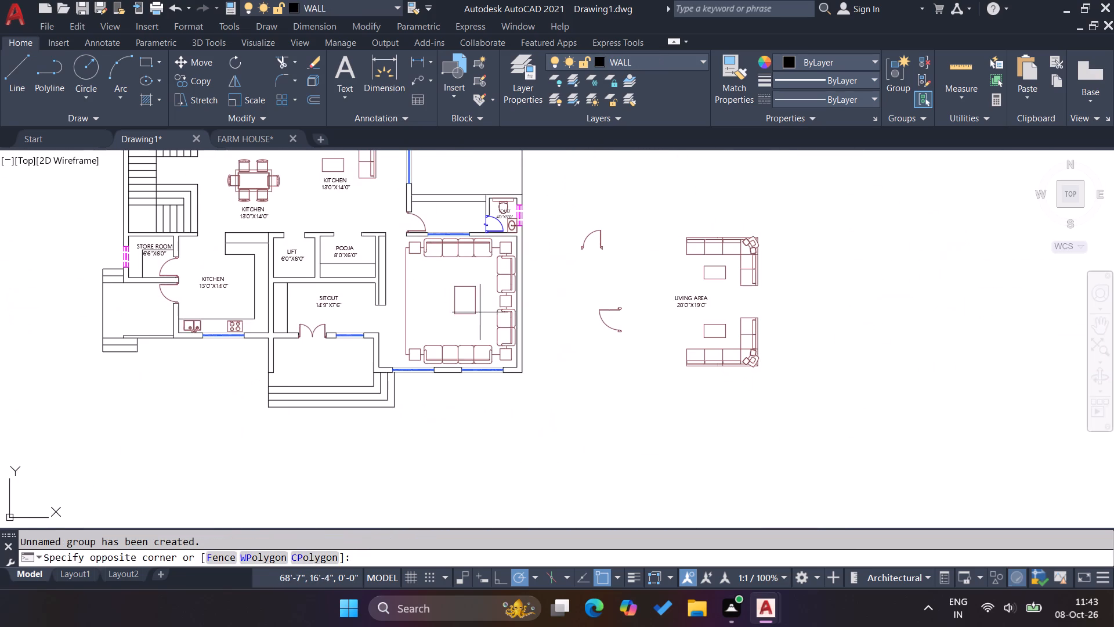
{"action": "left_click", "coordinate": [457, 291]}
{"action": "key", "text": "Escape"}
{"action": "key", "text": "Escape"}
{"action": "key", "text": "Escape"}
{"action": "key", "text": "Escape"}
{"action": "key", "text": "Escape"}
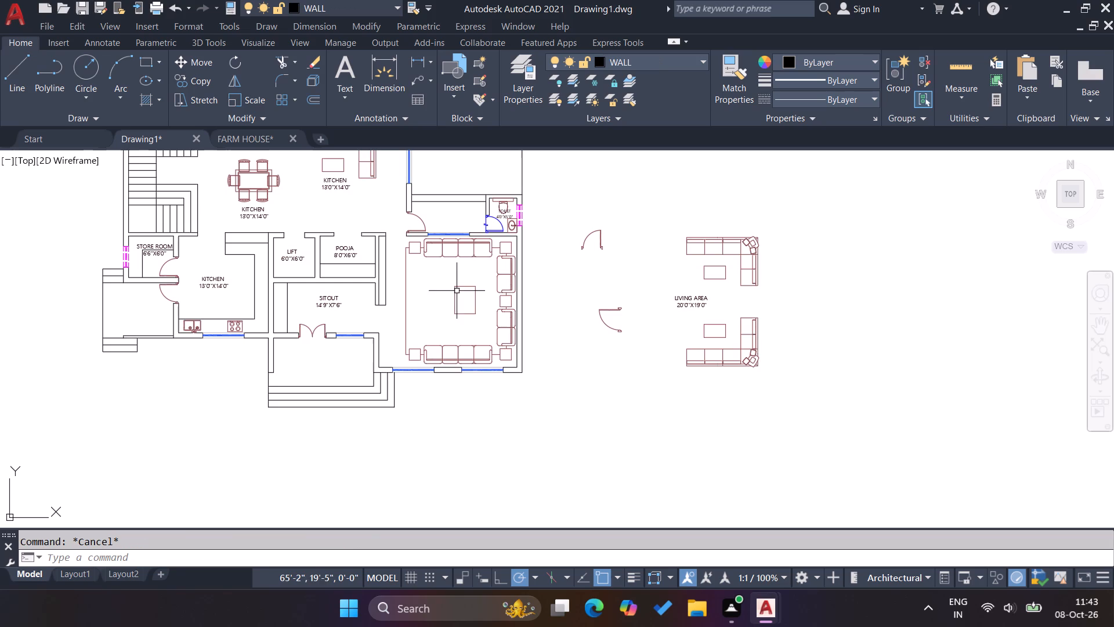
Erase the two spare L-shaped sofa sets with their tables outside the plan, keeping the LIVING AREA label.
{"action": "scroll", "coordinate": [459, 296], "scroll_direction": "up", "scroll_amount": 1}
{"action": "scroll", "coordinate": [477, 323], "scroll_direction": "down", "scroll_amount": 1}
{"action": "left_click", "coordinate": [769, 387]}
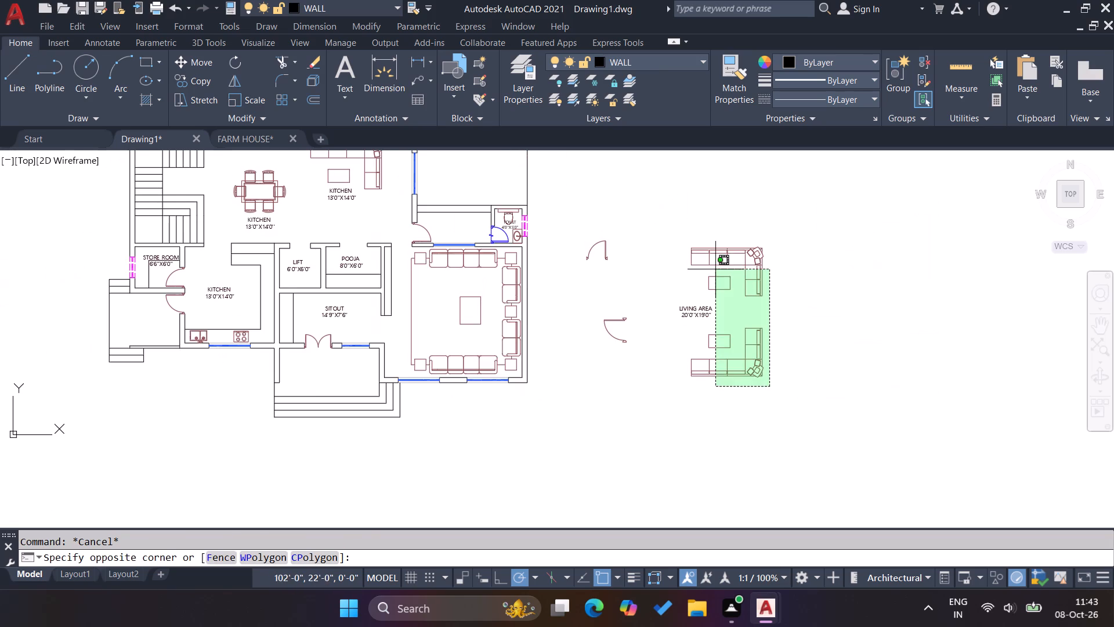
{"action": "left_click", "coordinate": [723, 272]}
{"action": "key", "text": "Delete"}
Move the LIVING AREA 20'0"X19'0" label into the furnished living room, between the carpet's left edge and the centre table.
{"action": "left_click", "coordinate": [709, 317]}
{"action": "key", "text": "m"}
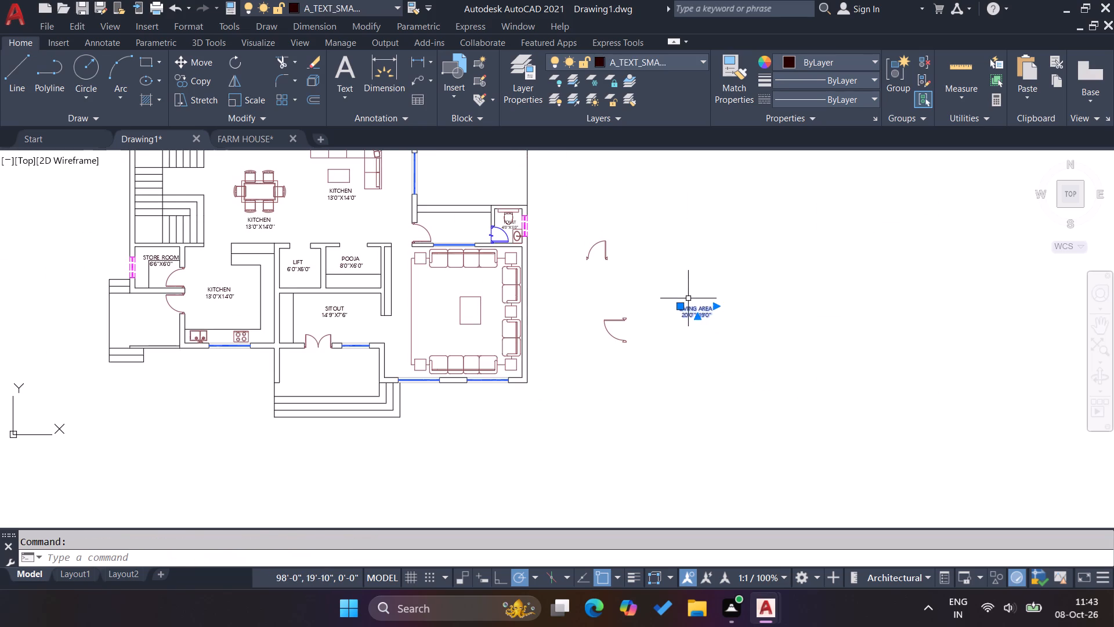
{"action": "key", "text": "Return"}
{"action": "left_click", "coordinate": [688, 307]}
{"action": "scroll", "coordinate": [433, 309], "scroll_direction": "up", "scroll_amount": 2}
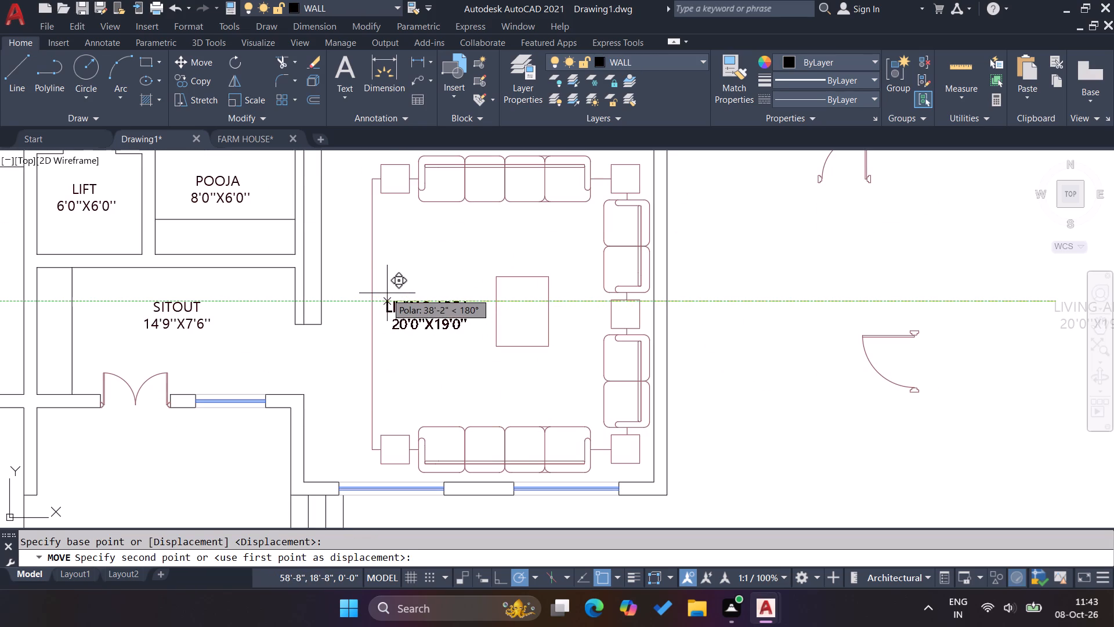
{"action": "left_click", "coordinate": [391, 293]}
{"action": "key", "text": "Escape"}
{"action": "key", "text": "Escape"}
{"action": "scroll", "coordinate": [491, 343], "scroll_direction": "down", "scroll_amount": 2}
{"action": "key", "text": "Escape"}
{"action": "key", "text": "Escape"}
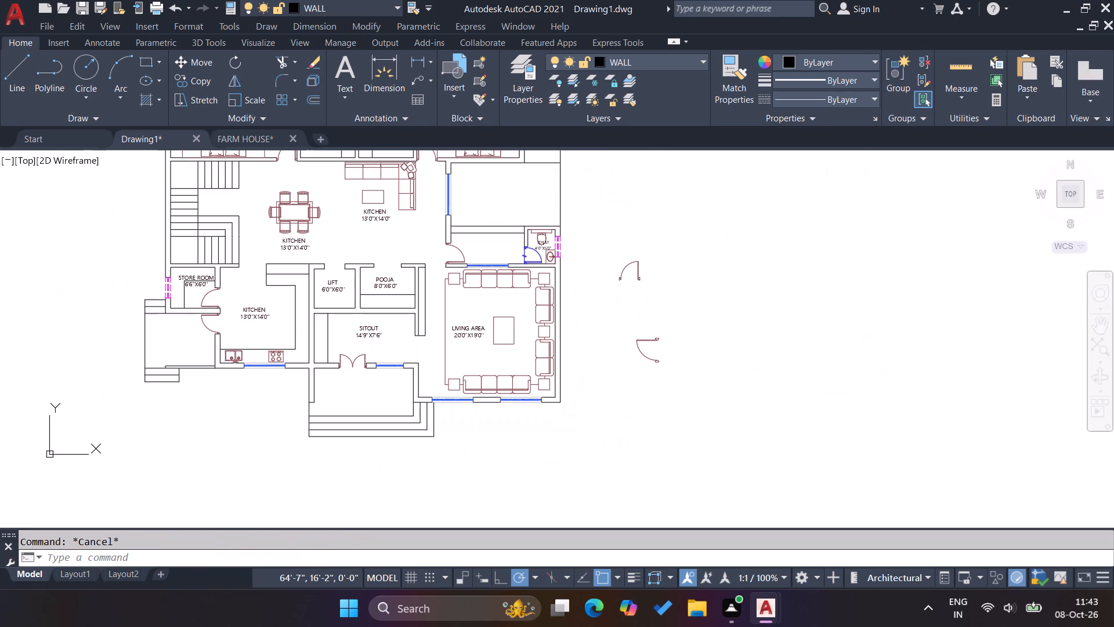
{"action": "key", "text": "Escape"}
{"action": "key", "text": "Escape"}
{"action": "key", "text": "Escape"}
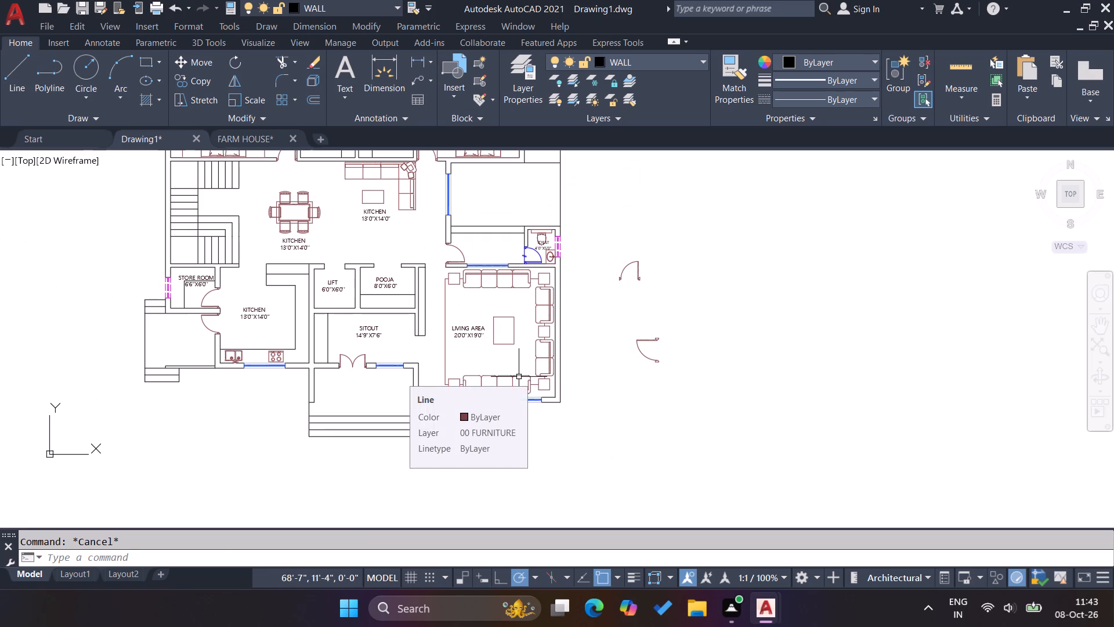
Copy the armchair set with footstool and round table from the left master bedroom to the right end of the sitout.
{"action": "scroll", "coordinate": [518, 385], "scroll_direction": "down", "scroll_amount": 2}
{"action": "scroll", "coordinate": [436, 256], "scroll_direction": "up", "scroll_amount": 3}
{"action": "left_click", "coordinate": [388, 289]}
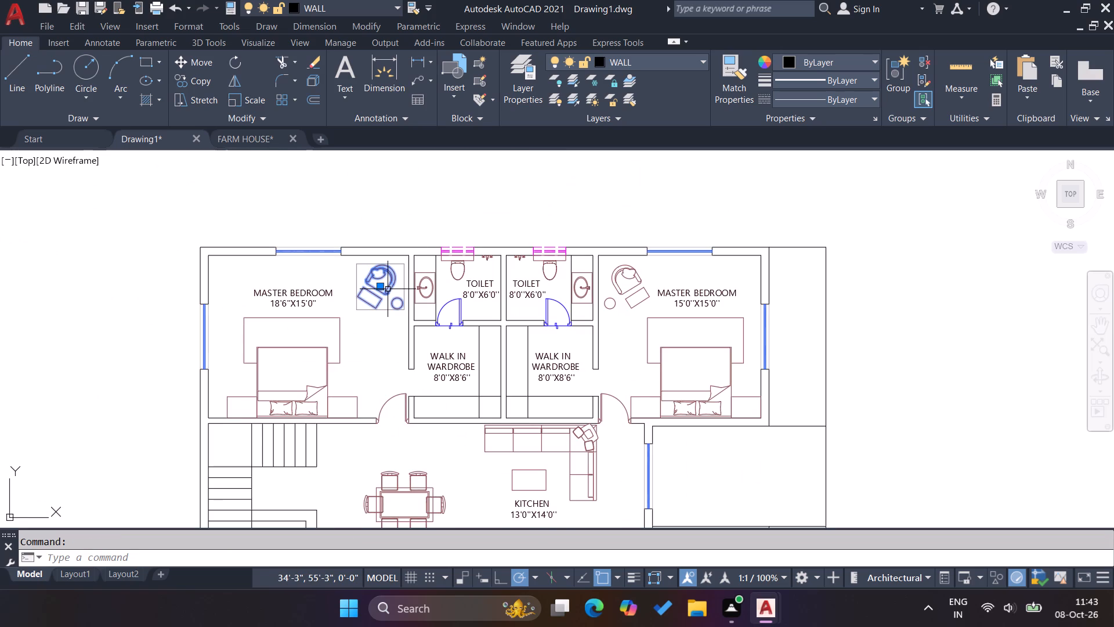
{"action": "type", "text": "co"}
{"action": "key", "text": "Return"}
{"action": "left_click", "coordinate": [388, 294]}
{"action": "scroll", "coordinate": [447, 260], "scroll_direction": "down", "scroll_amount": 3}
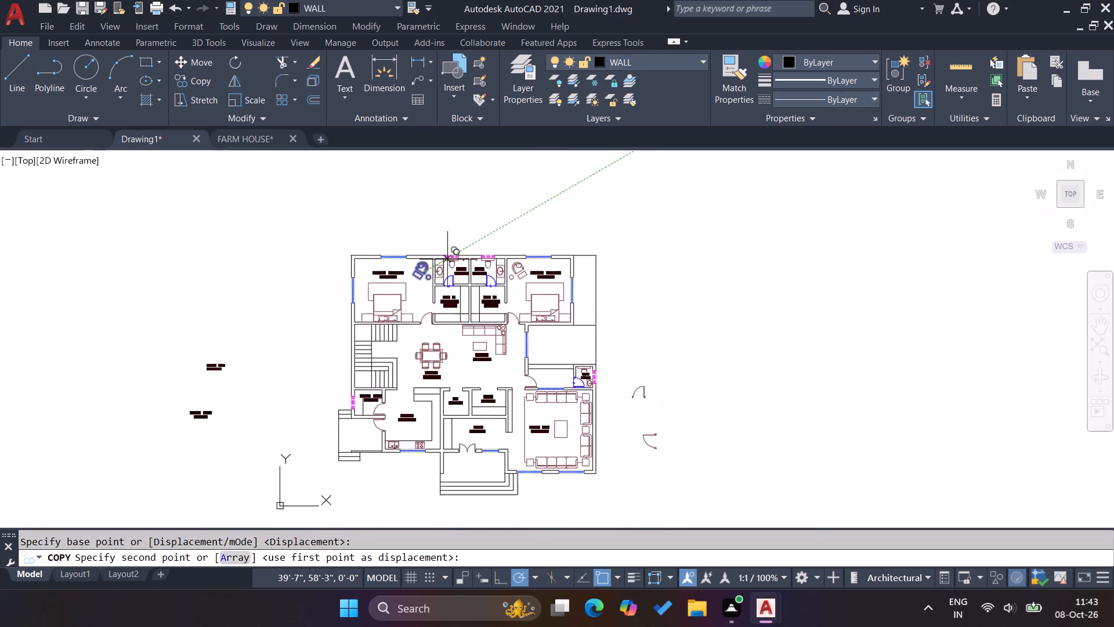
{"action": "scroll", "coordinate": [480, 366], "scroll_direction": "up", "scroll_amount": 5}
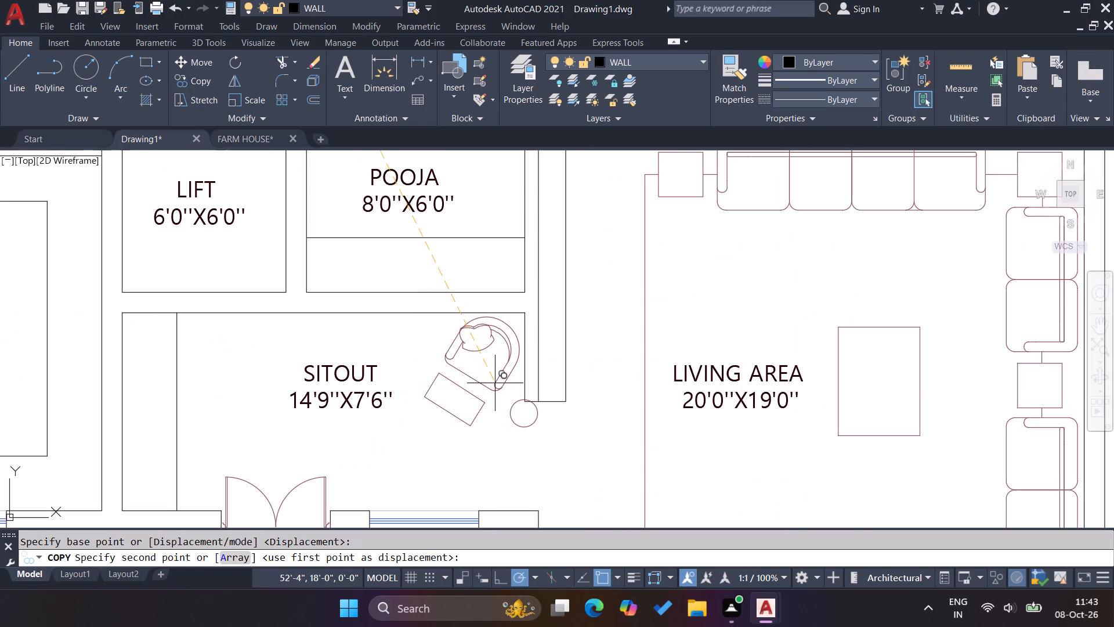
{"action": "left_click", "coordinate": [495, 383]}
{"action": "key", "text": "Escape"}
{"action": "key", "text": "Escape"}
Ungroup the copied armchair, footstool and round table set in the sitout.
{"action": "left_click", "coordinate": [501, 398]}
{"action": "left_click", "coordinate": [478, 372]}
{"action": "right_click", "coordinate": [478, 372]}
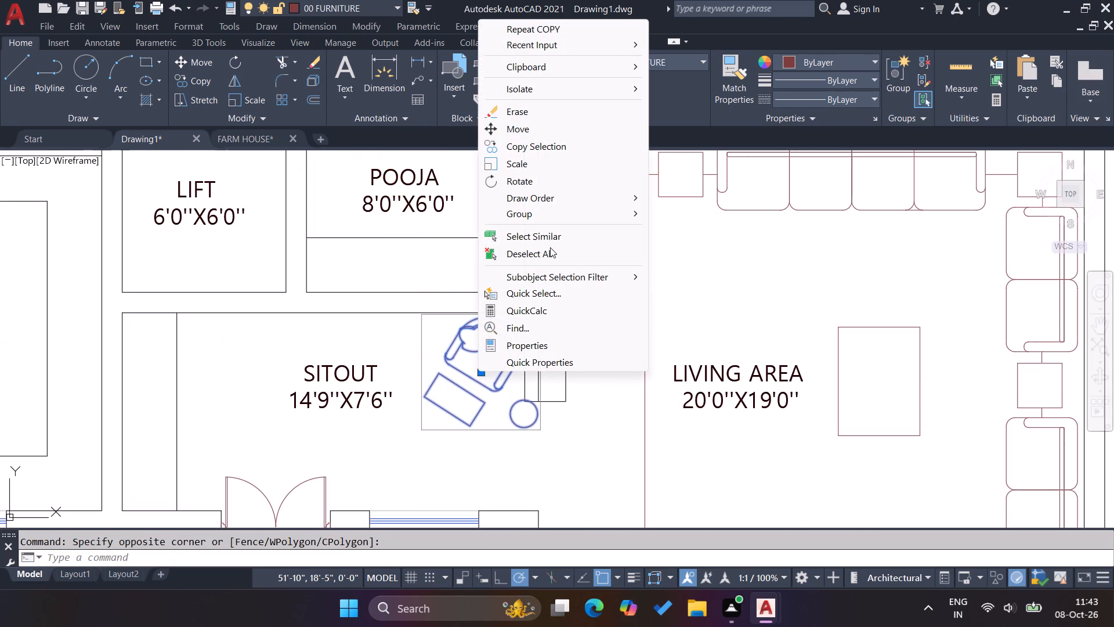
{"action": "left_click", "coordinate": [541, 217]}
{"action": "left_click", "coordinate": [751, 232]}
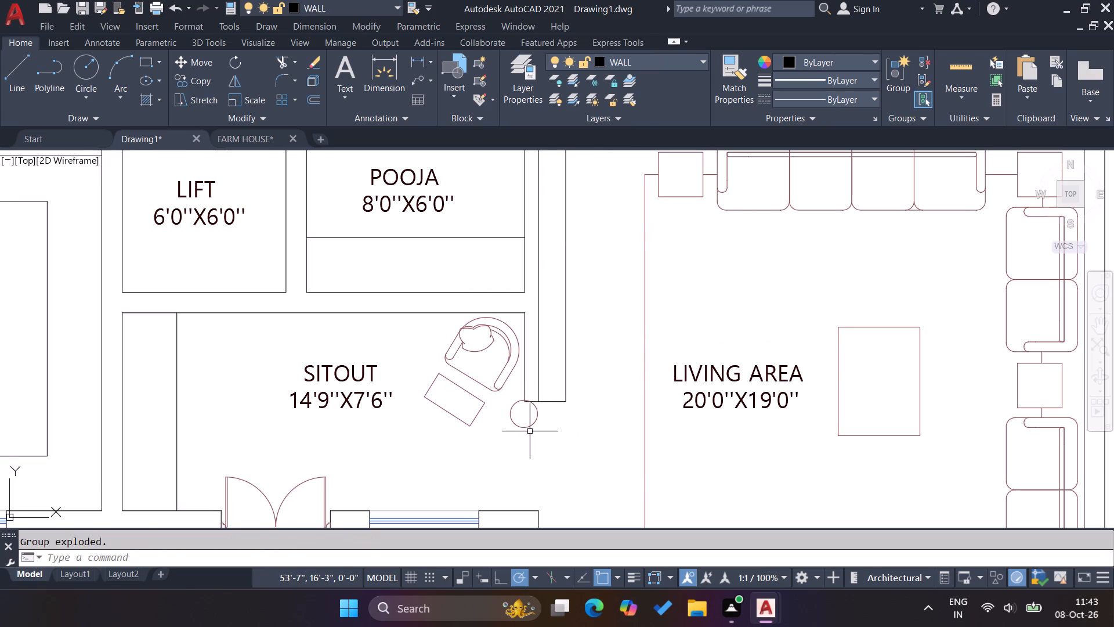
Move the sitout's round table from below the armchair to its left side, near the upper wall.
{"action": "left_click", "coordinate": [530, 431]}
{"action": "left_click", "coordinate": [518, 425]}
{"action": "key", "text": "m"}
{"action": "key", "text": "Return"}
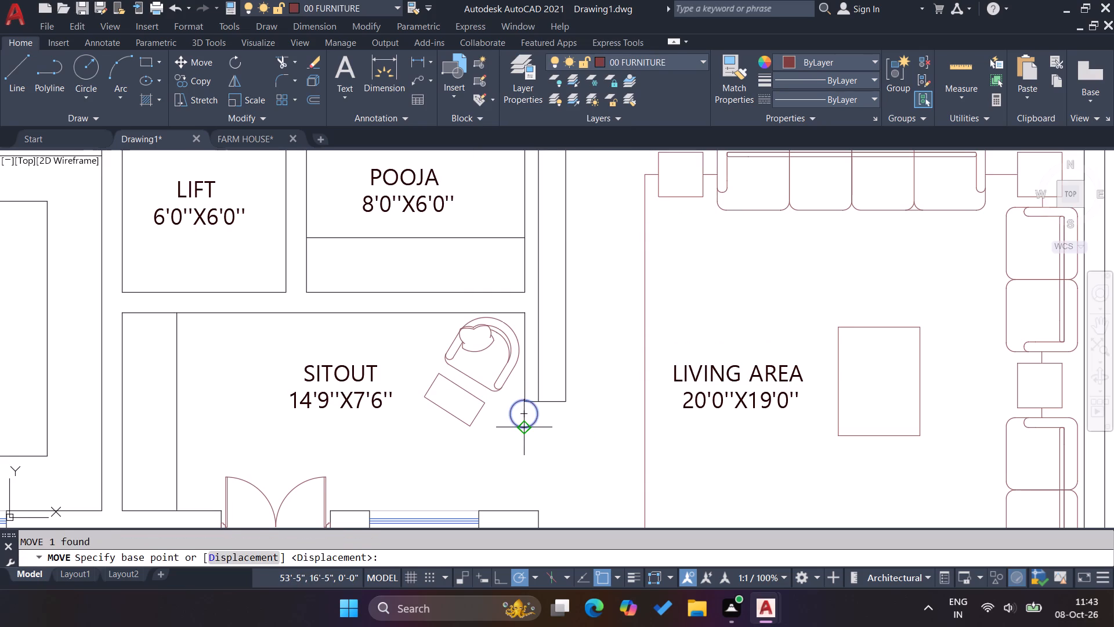
{"action": "left_click", "coordinate": [526, 426]}
{"action": "scroll", "coordinate": [425, 343], "scroll_direction": "up", "scroll_amount": 2}
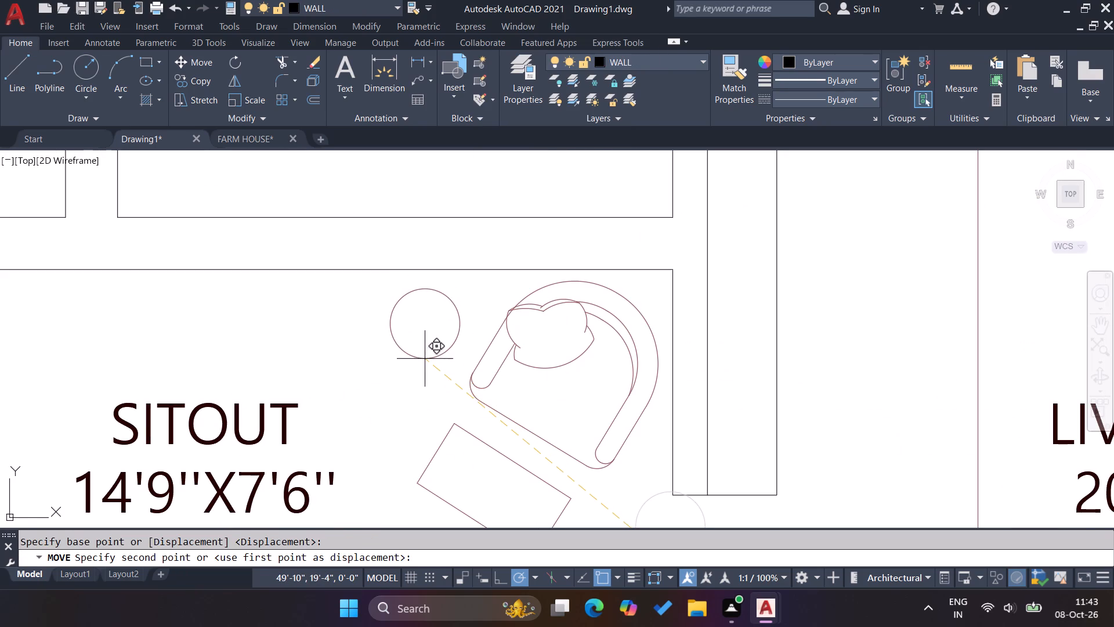
{"action": "left_click", "coordinate": [425, 359]}
{"action": "key", "text": "Escape"}
Move the SITOUT 14'9''X7'6'' label straight down, to just above the double door.
{"action": "scroll", "coordinate": [507, 362], "scroll_direction": "down", "scroll_amount": 2}
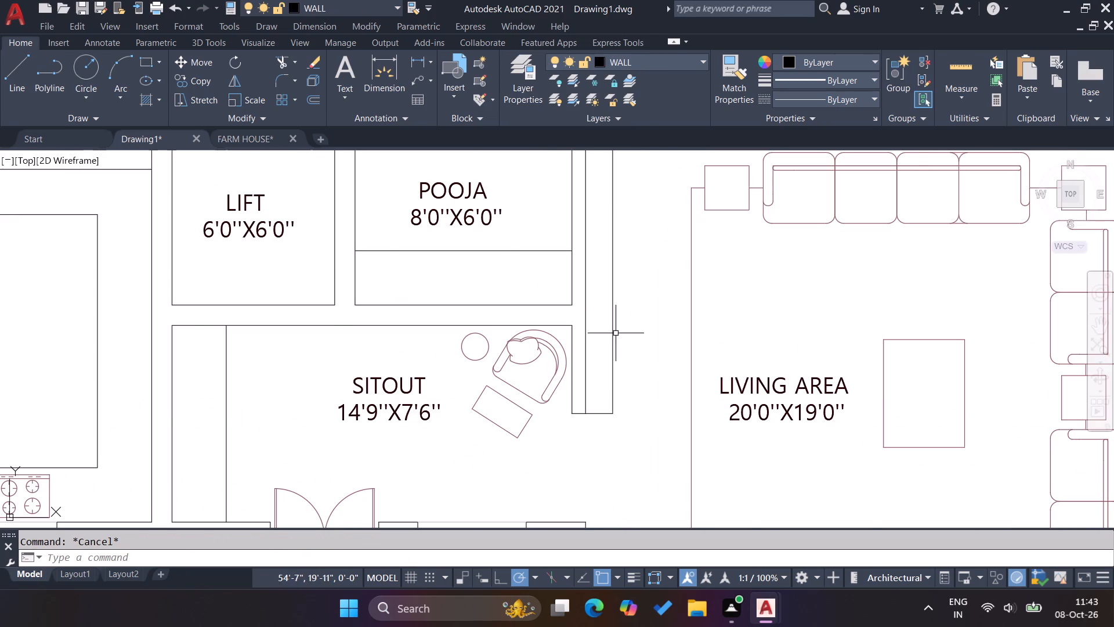
{"action": "scroll", "coordinate": [616, 333], "scroll_direction": "down", "scroll_amount": 1}
{"action": "scroll", "coordinate": [483, 381], "scroll_direction": "up", "scroll_amount": 1}
{"action": "left_click", "coordinate": [494, 404]}
{"action": "left_click", "coordinate": [466, 374]}
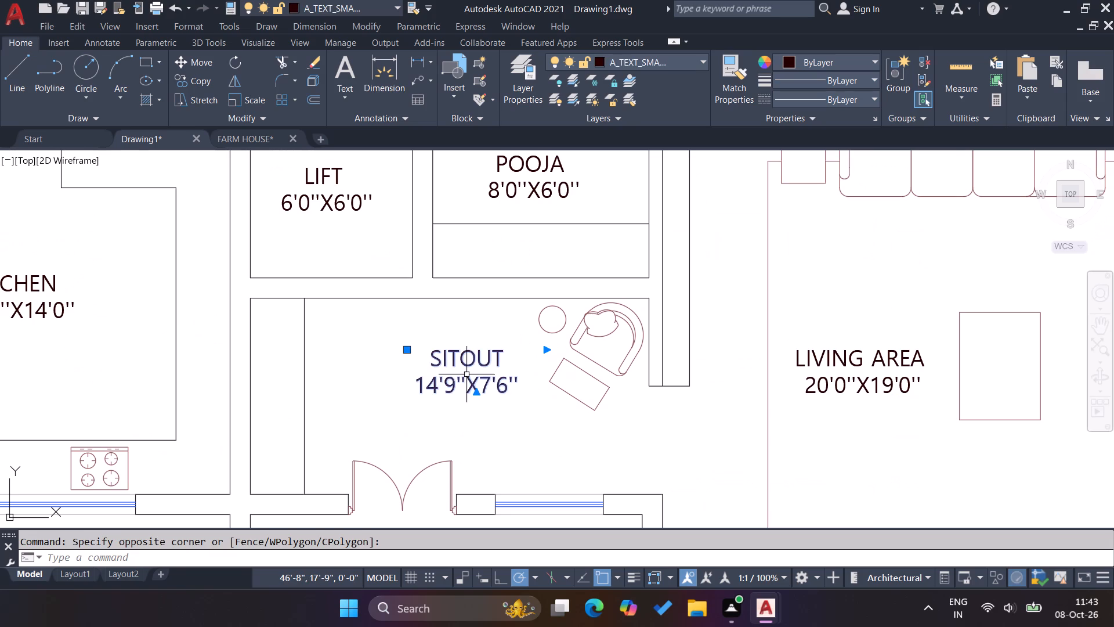
{"action": "key", "text": "m"}
{"action": "key", "text": "Return"}
{"action": "left_click", "coordinate": [469, 379]}
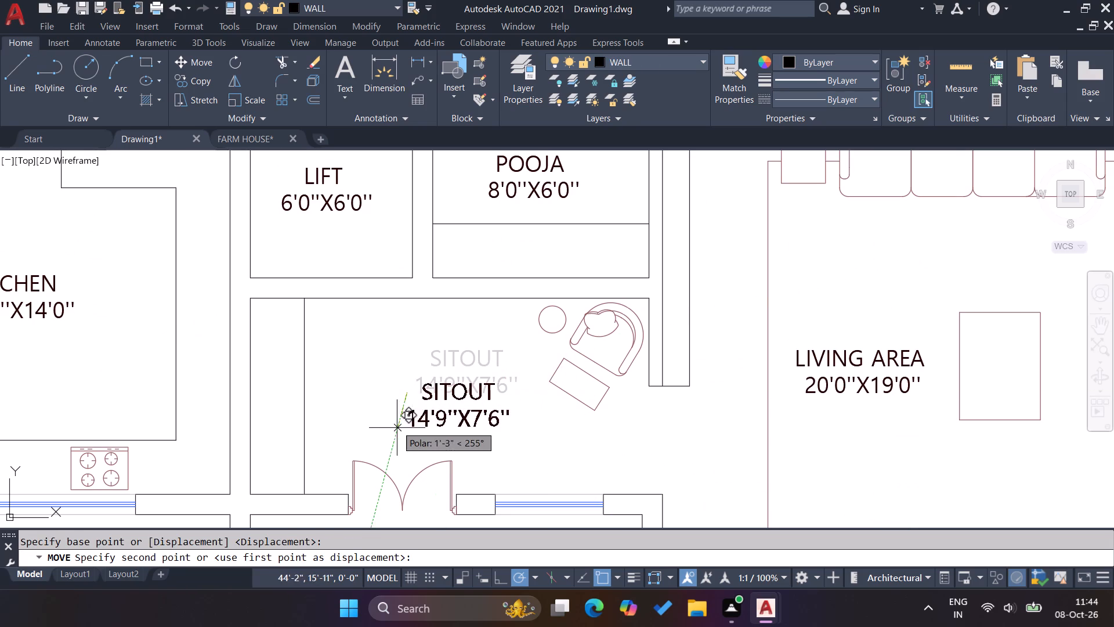
{"action": "left_click", "coordinate": [413, 439]}
{"action": "key", "text": "Escape"}
{"action": "key", "text": "Escape"}
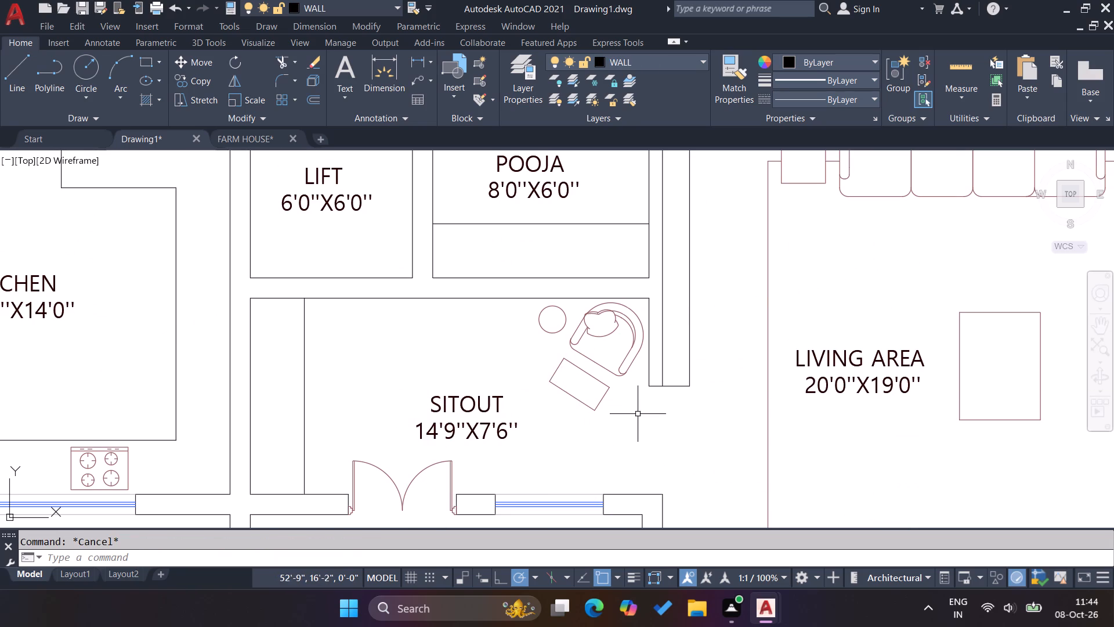
Group the sitout's armchair, footstool and round table into a single group.
{"action": "left_click", "coordinate": [641, 413]}
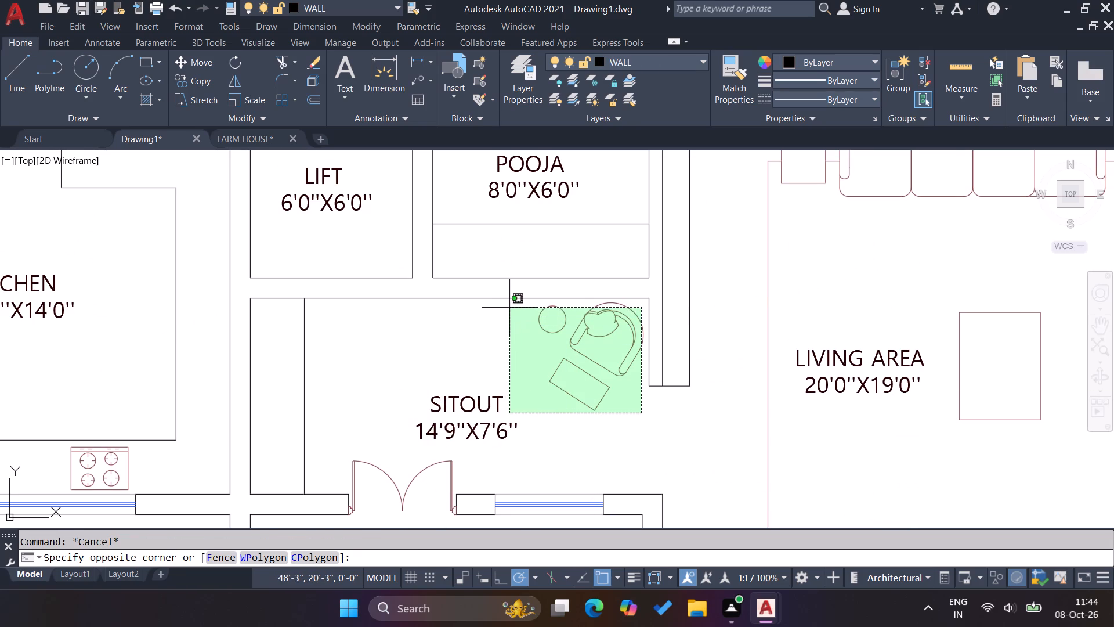
{"action": "left_click", "coordinate": [516, 309]}
{"action": "key", "text": "g"}
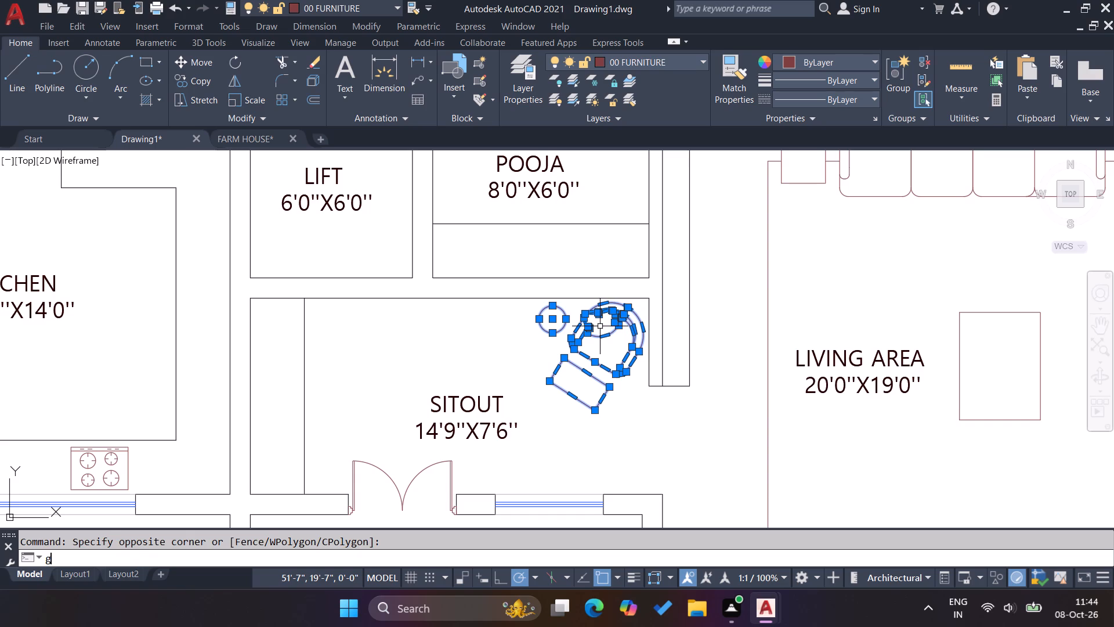
{"action": "key", "text": "Return"}
Mirror the grouped armchair set about a vertical line through the sitout, keeping the original.
{"action": "left_click", "coordinate": [603, 352]}
{"action": "left_click", "coordinate": [538, 326]}
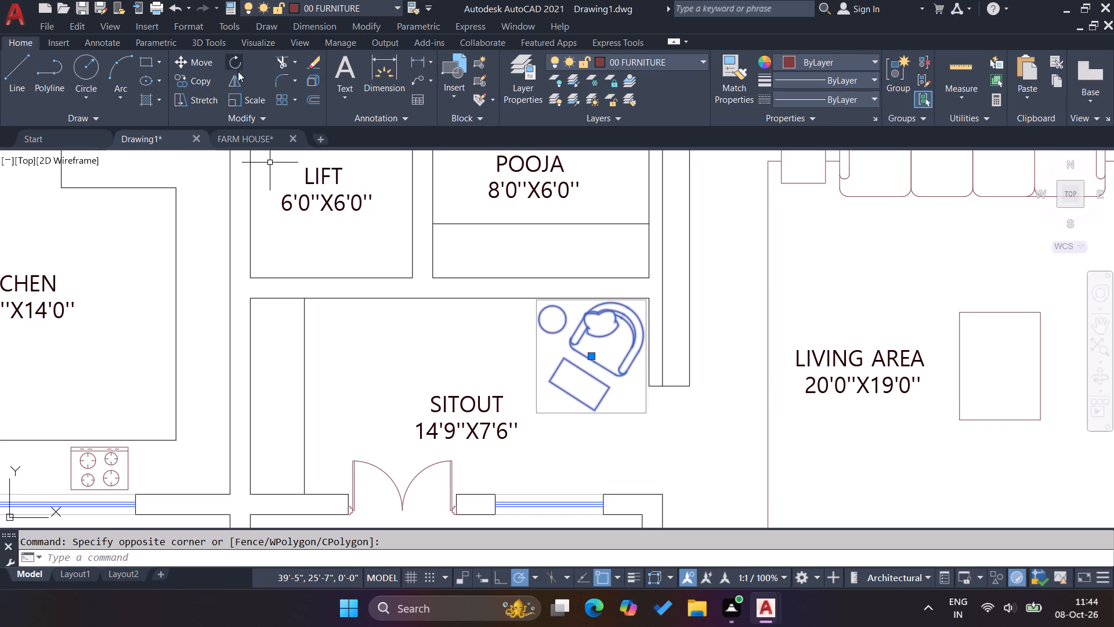
{"action": "left_click", "coordinate": [237, 81]}
{"action": "left_click", "coordinate": [505, 297]}
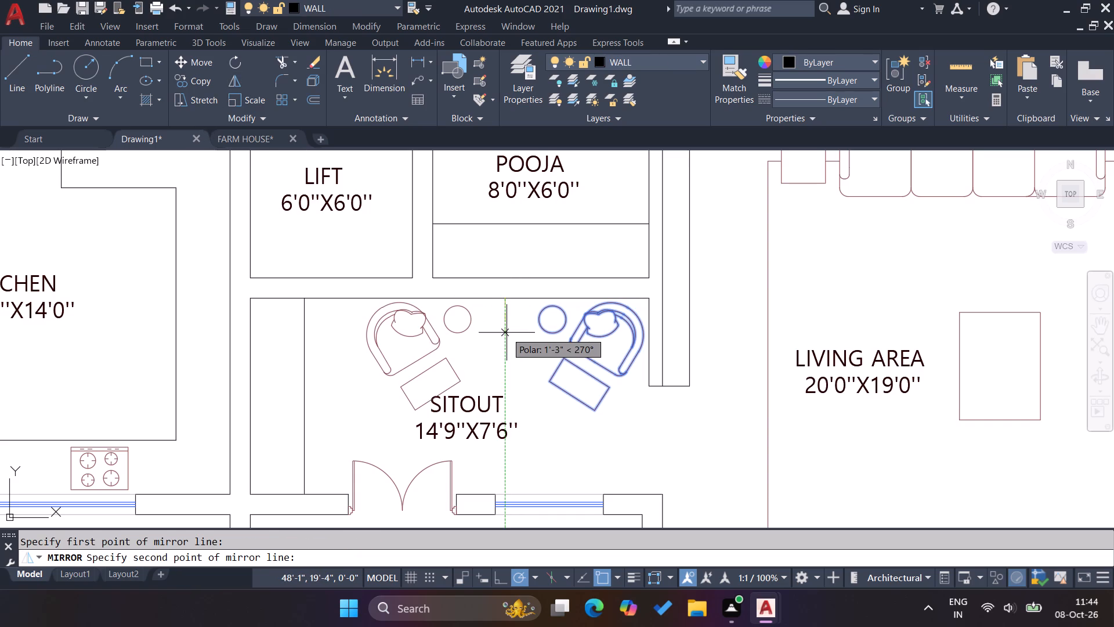
{"action": "left_click", "coordinate": [507, 333]}
{"action": "key", "text": "Return"}
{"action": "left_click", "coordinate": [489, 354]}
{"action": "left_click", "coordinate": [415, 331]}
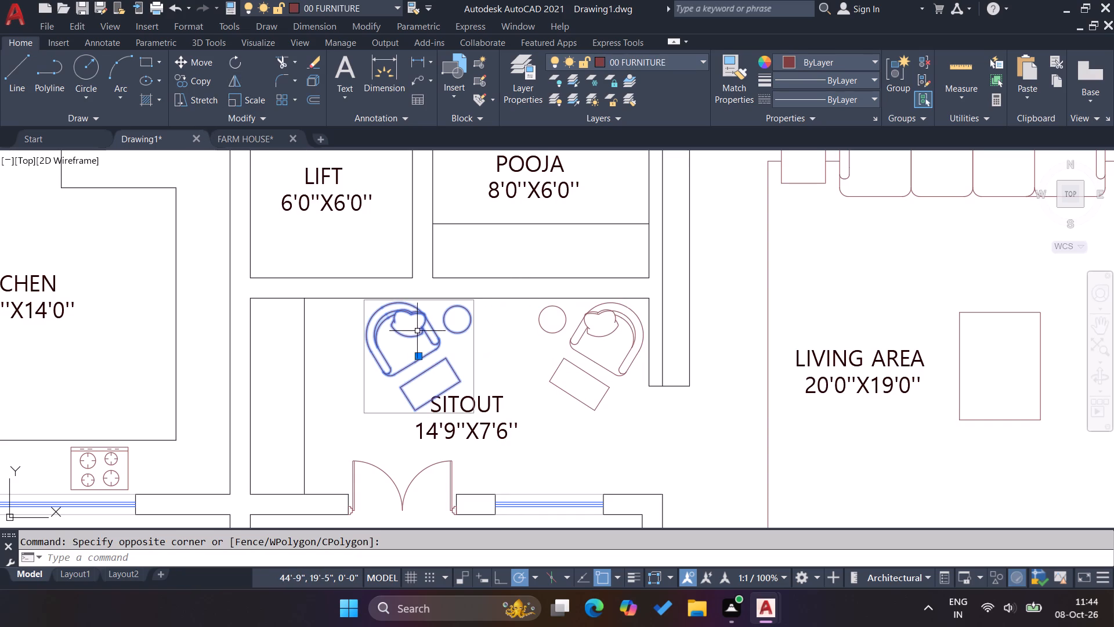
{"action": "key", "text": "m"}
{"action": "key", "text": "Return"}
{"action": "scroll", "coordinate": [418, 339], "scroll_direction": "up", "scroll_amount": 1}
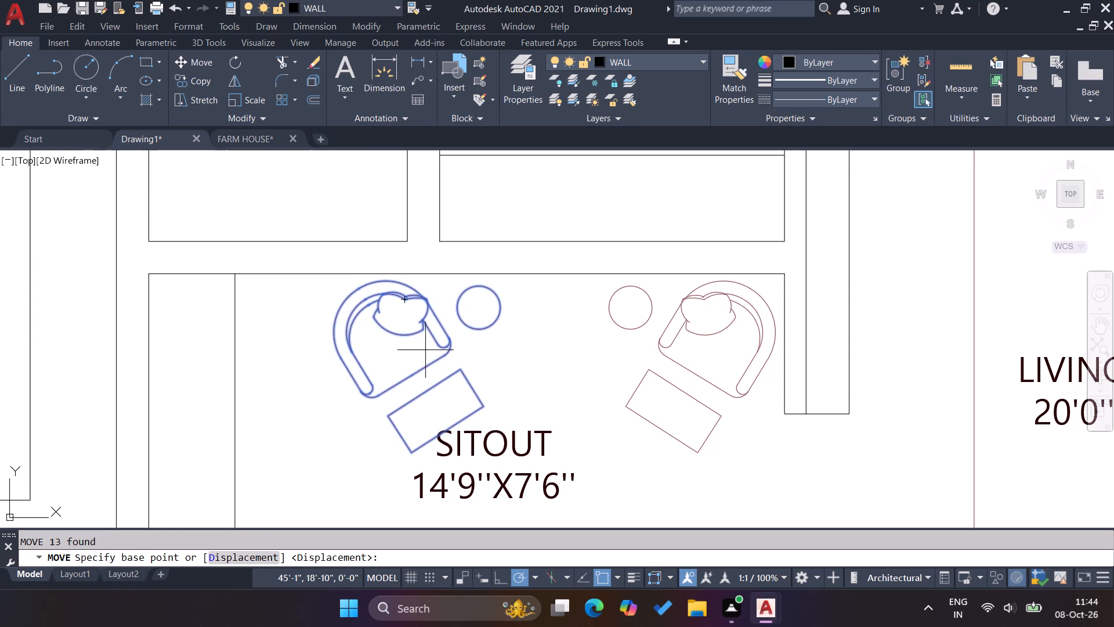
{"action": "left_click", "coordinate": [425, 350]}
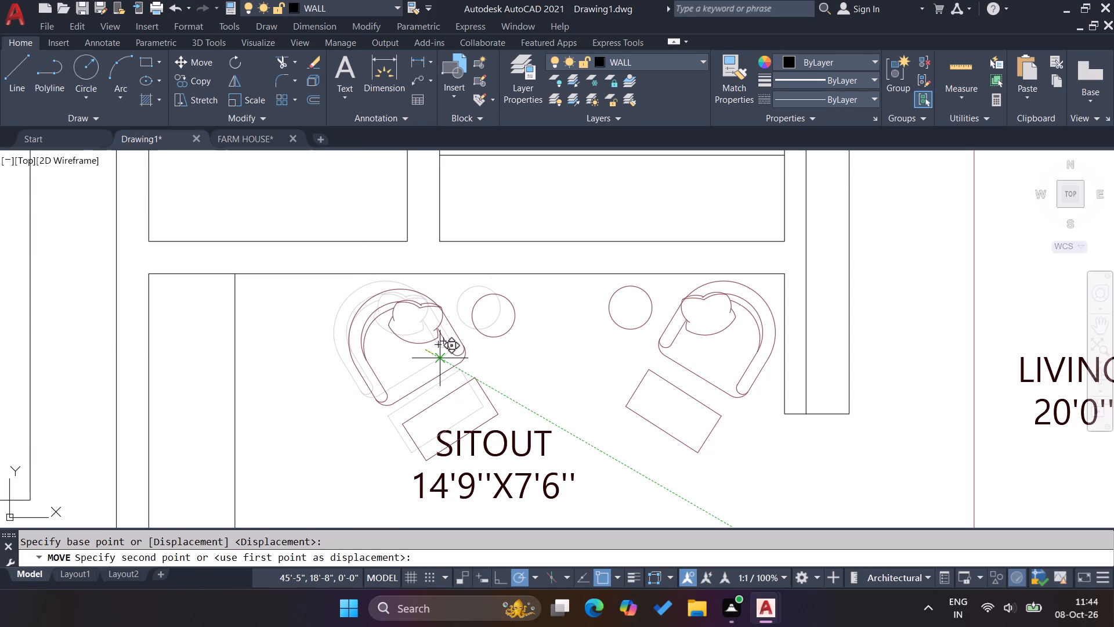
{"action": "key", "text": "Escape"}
Move the SITOUT 14'9''X7'6'' label right and slightly down, to below the gap between the two armchair sets.
{"action": "scroll", "coordinate": [450, 332], "scroll_direction": "down", "scroll_amount": 2}
{"action": "scroll", "coordinate": [478, 408], "scroll_direction": "up", "scroll_amount": 2}
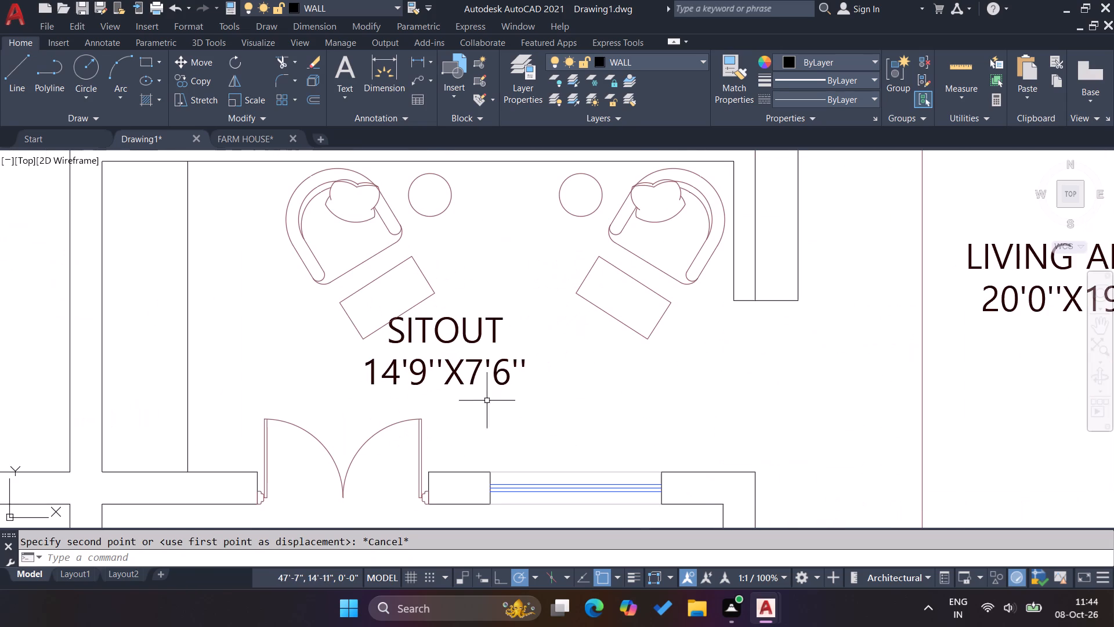
{"action": "left_click", "coordinate": [493, 397]}
{"action": "left_click", "coordinate": [486, 367]}
{"action": "key", "text": "m"}
{"action": "key", "text": "Return"}
{"action": "left_click", "coordinate": [480, 368]}
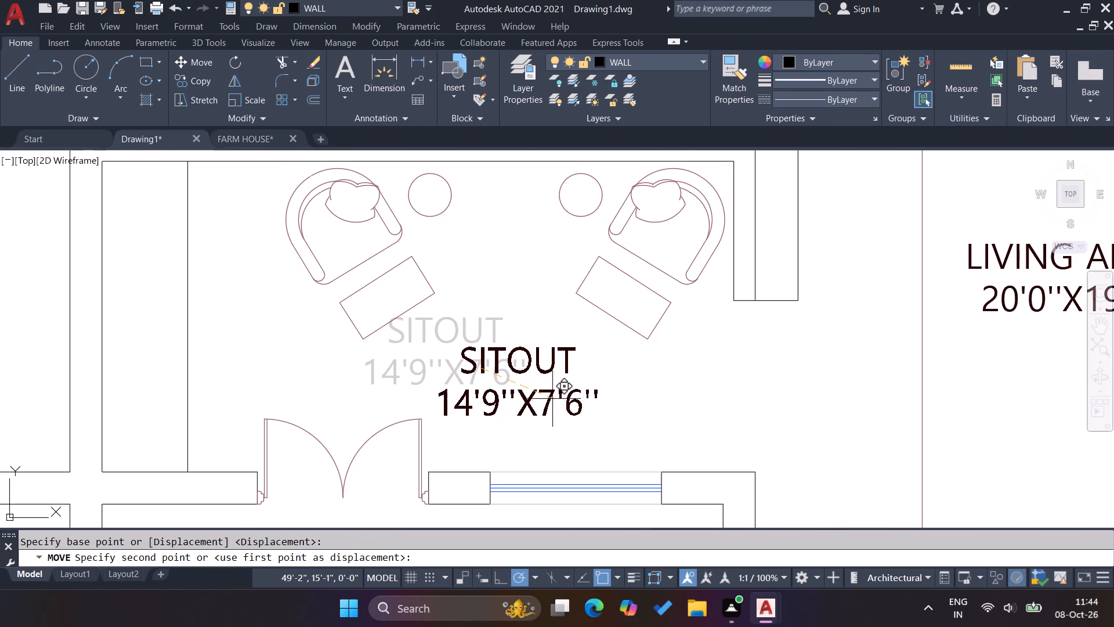
{"action": "left_click", "coordinate": [552, 399]}
{"action": "key", "text": "Escape"}
{"action": "key", "text": "Escape"}
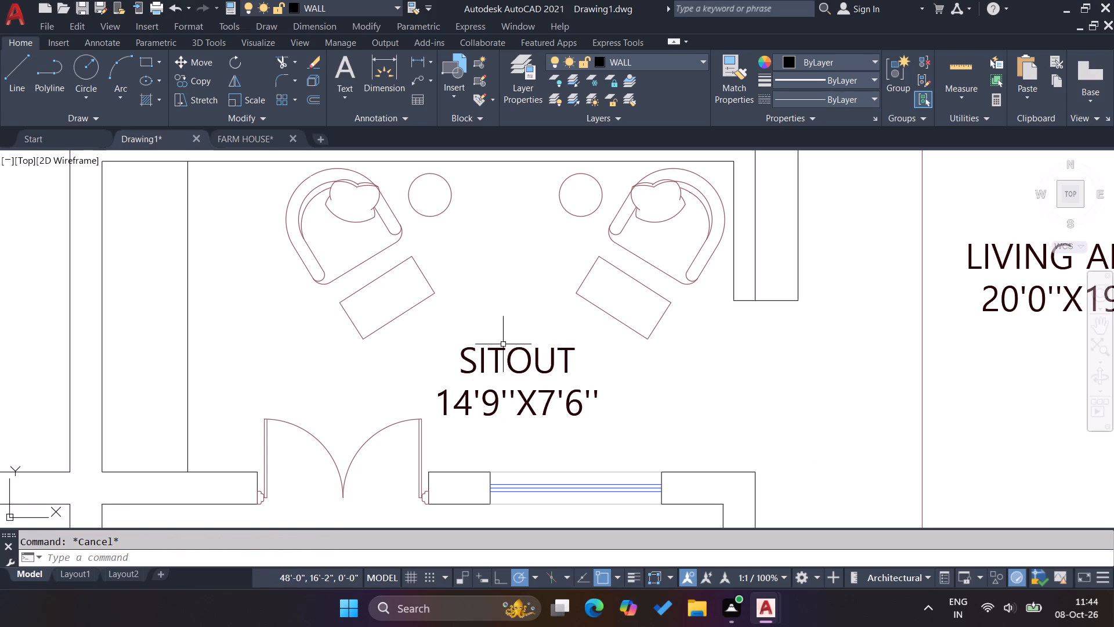
Ungroup the left armchair set in the sitout and erase its rectangular footstool.
{"action": "left_click", "coordinate": [452, 310]}
{"action": "left_click", "coordinate": [396, 273]}
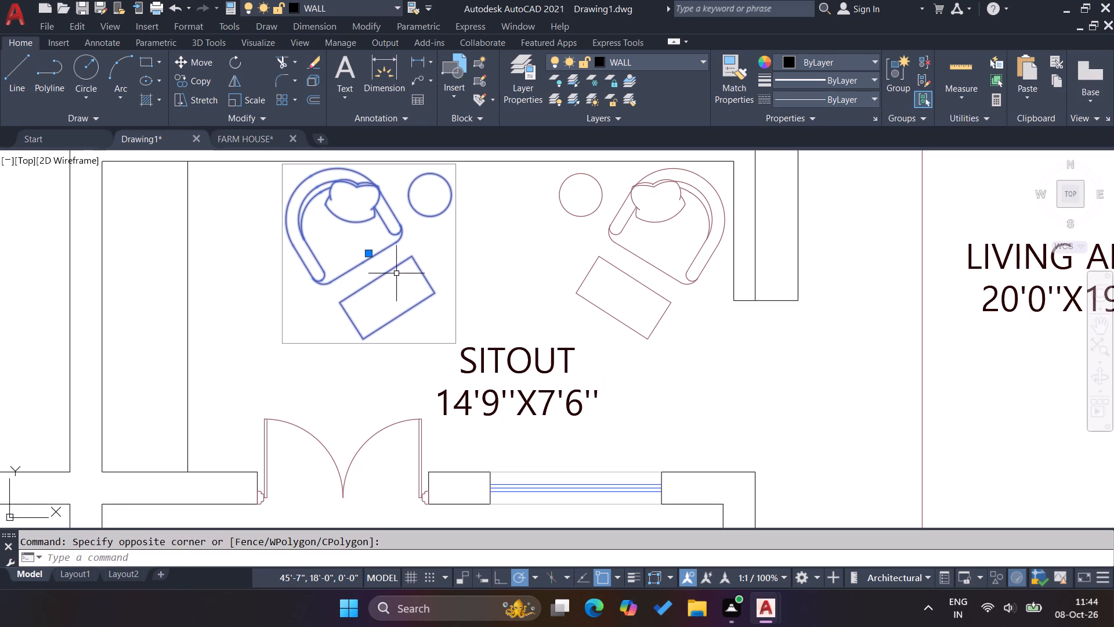
{"action": "right_click", "coordinate": [411, 283]}
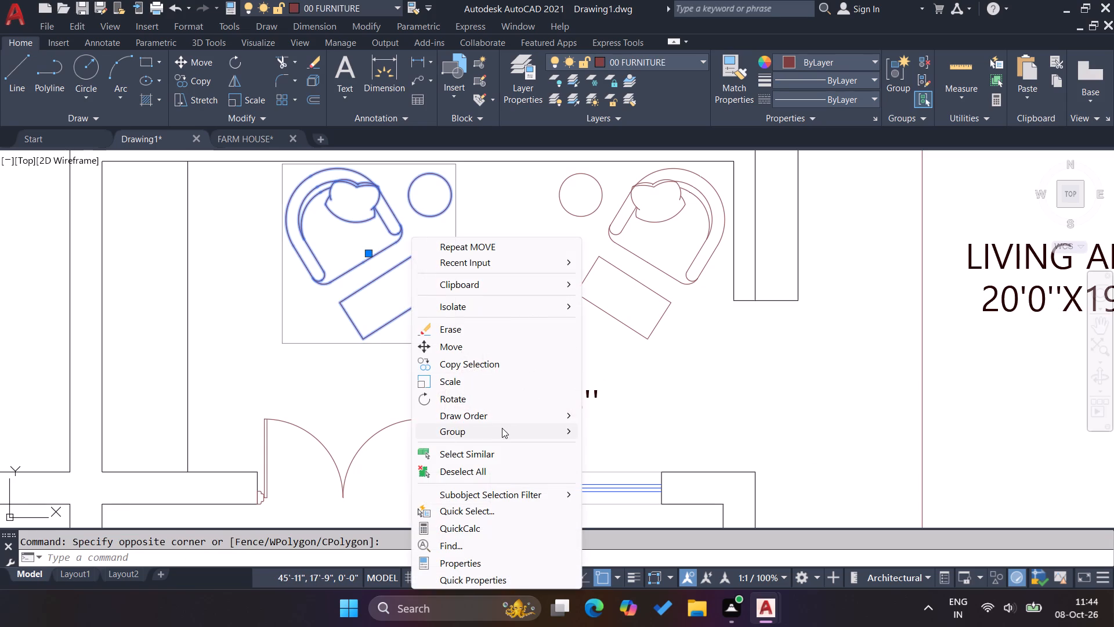
{"action": "left_click", "coordinate": [501, 428]}
{"action": "left_click", "coordinate": [670, 449]}
{"action": "left_click_drag", "start_coordinate": [460, 313], "coordinate": [442, 298]}
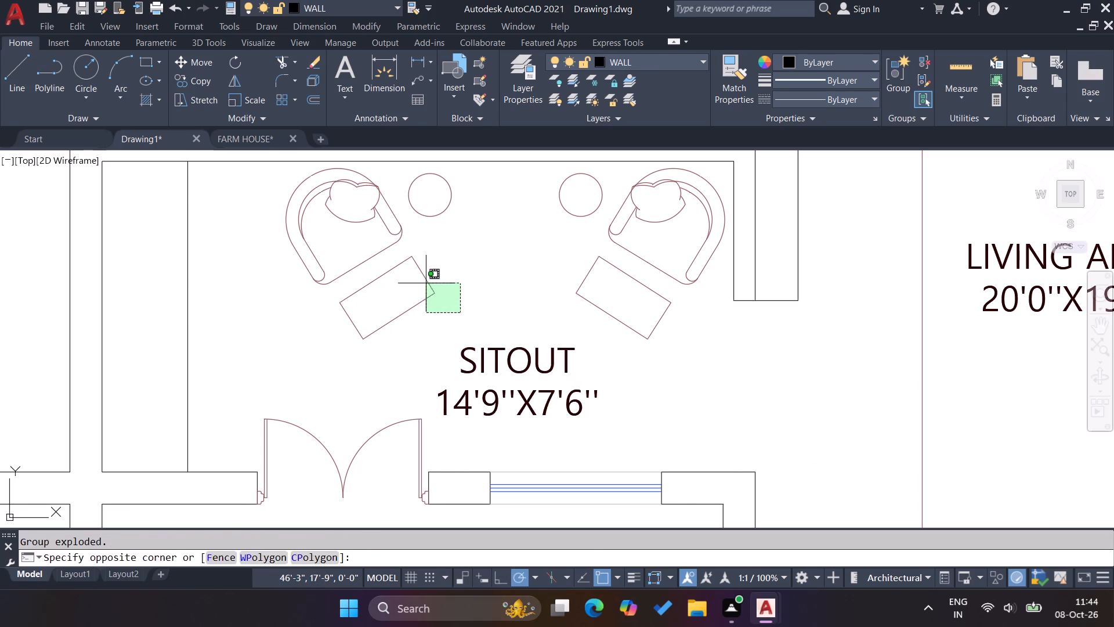
{"action": "left_click", "coordinate": [426, 283]}
{"action": "key", "text": "Delete"}
Ungroup the right armchair set in the sitout and erase its rectangular footstool.
{"action": "left_click", "coordinate": [611, 311]}
{"action": "left_click", "coordinate": [558, 282]}
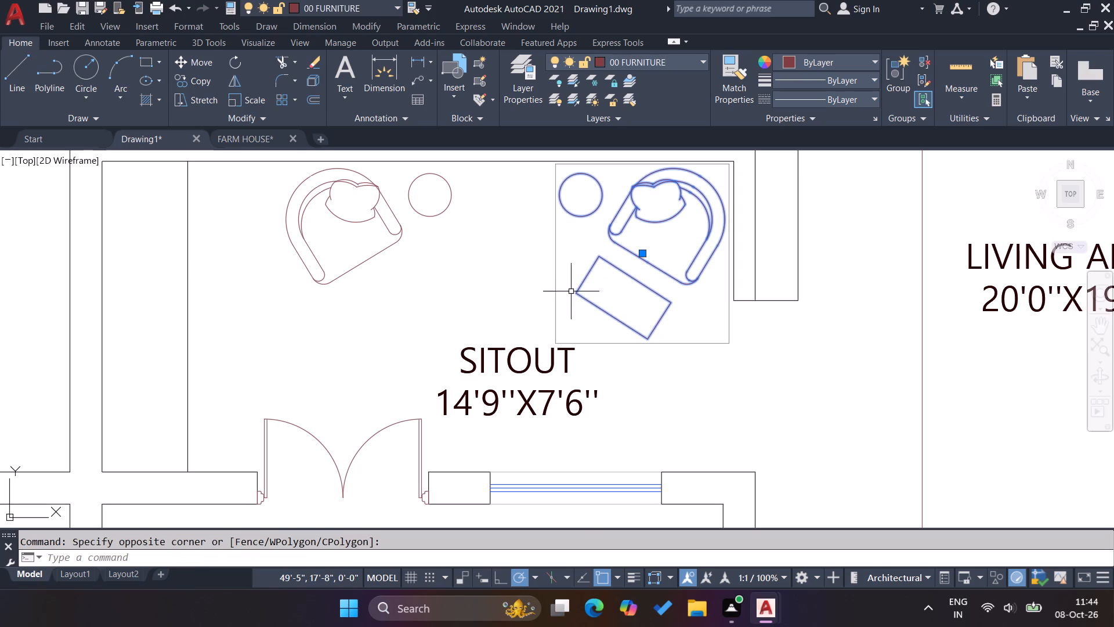
{"action": "right_click", "coordinate": [578, 296]}
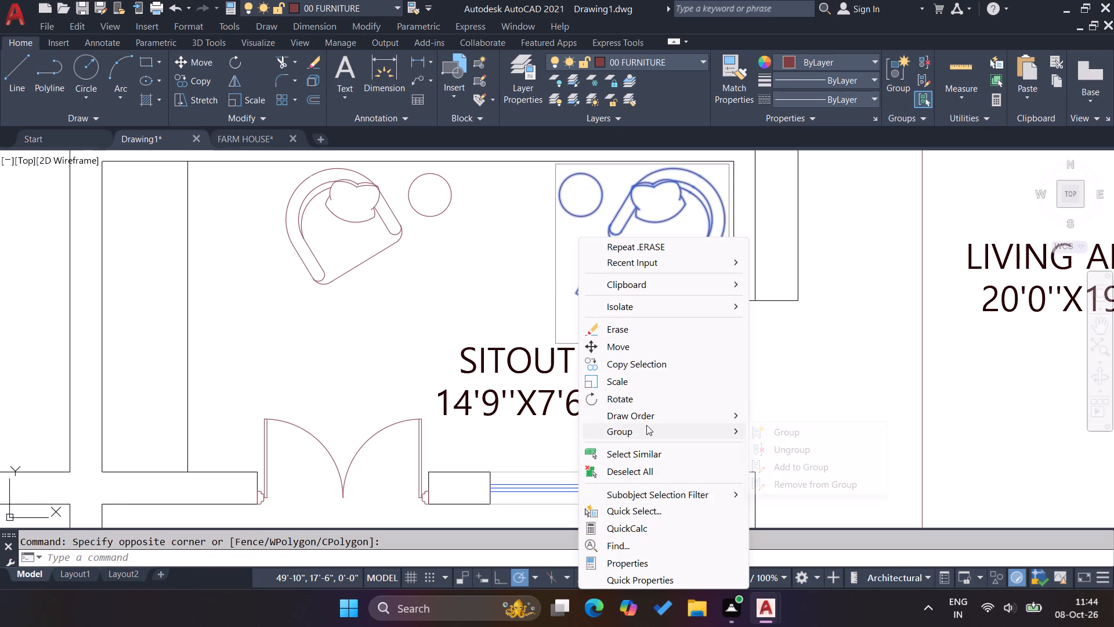
{"action": "left_click", "coordinate": [650, 424]}
{"action": "left_click", "coordinate": [791, 447]}
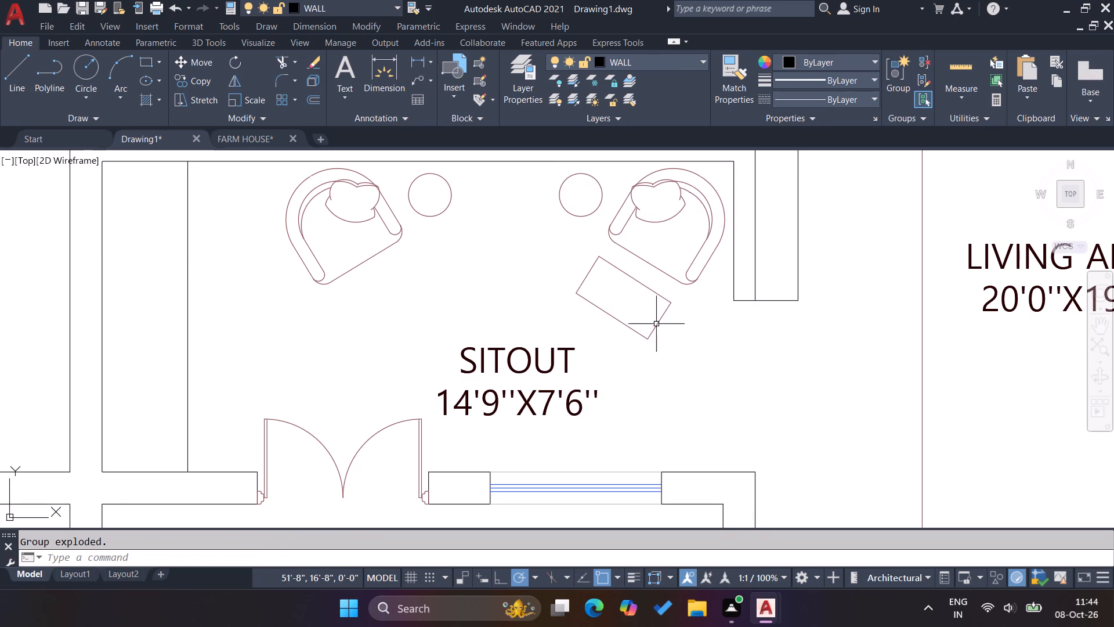
{"action": "left_click", "coordinate": [656, 324]}
{"action": "key", "text": "Delete"}
Draw a rectangular centre table about 2'-3" by 1'-0" between the two sitout armchairs, above the SITOUT label.
{"action": "type", "text": "re"}
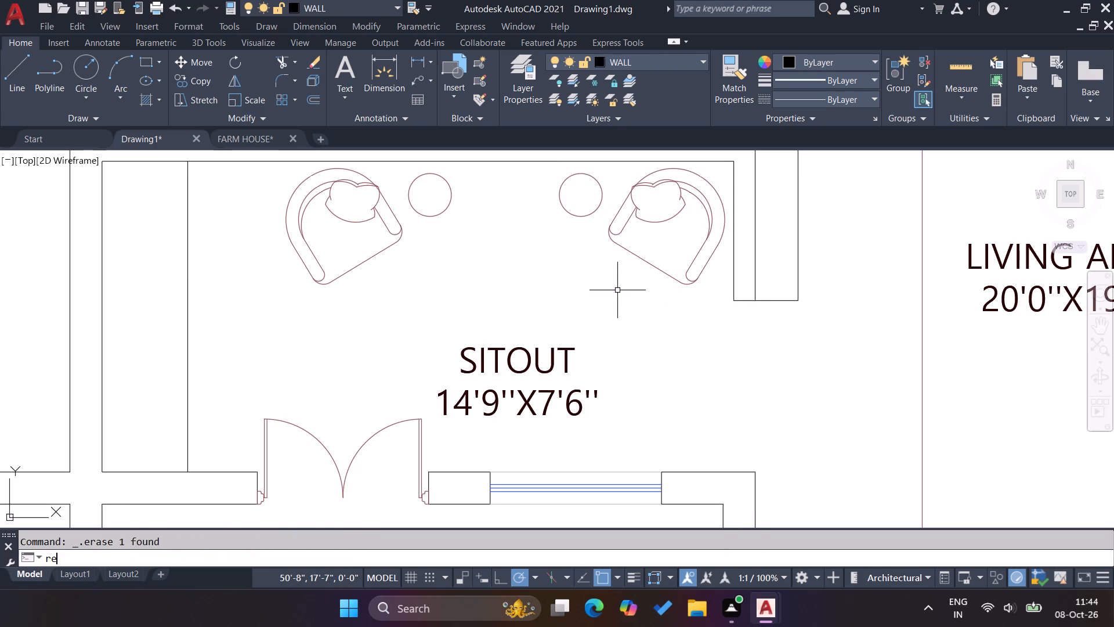
{"action": "key", "text": "c"}
{"action": "key", "text": "Return"}
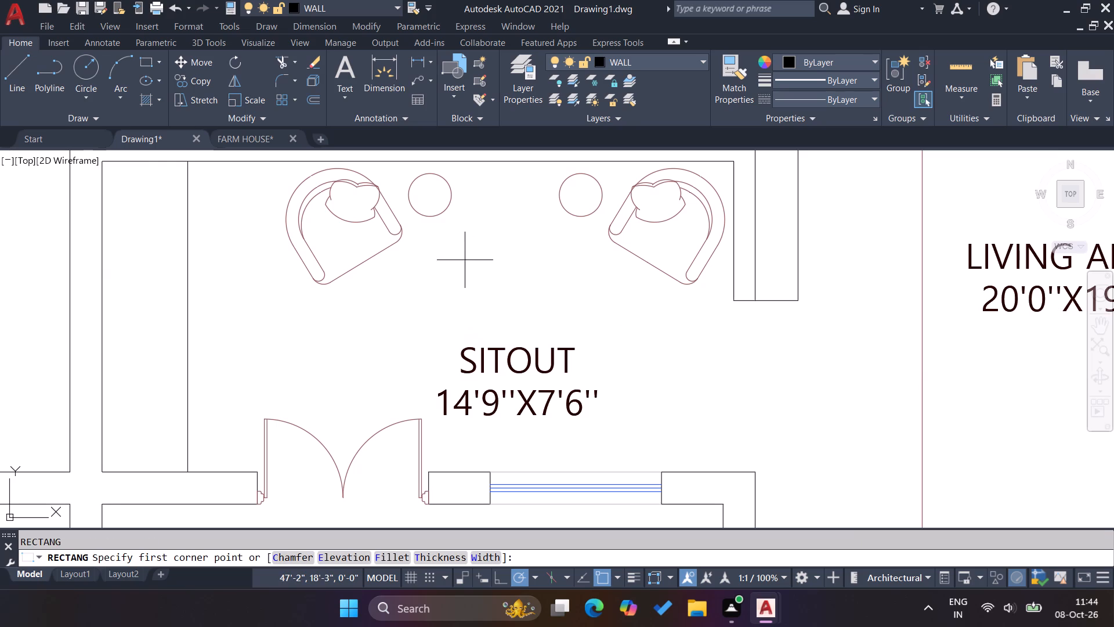
{"action": "left_click", "coordinate": [464, 255]}
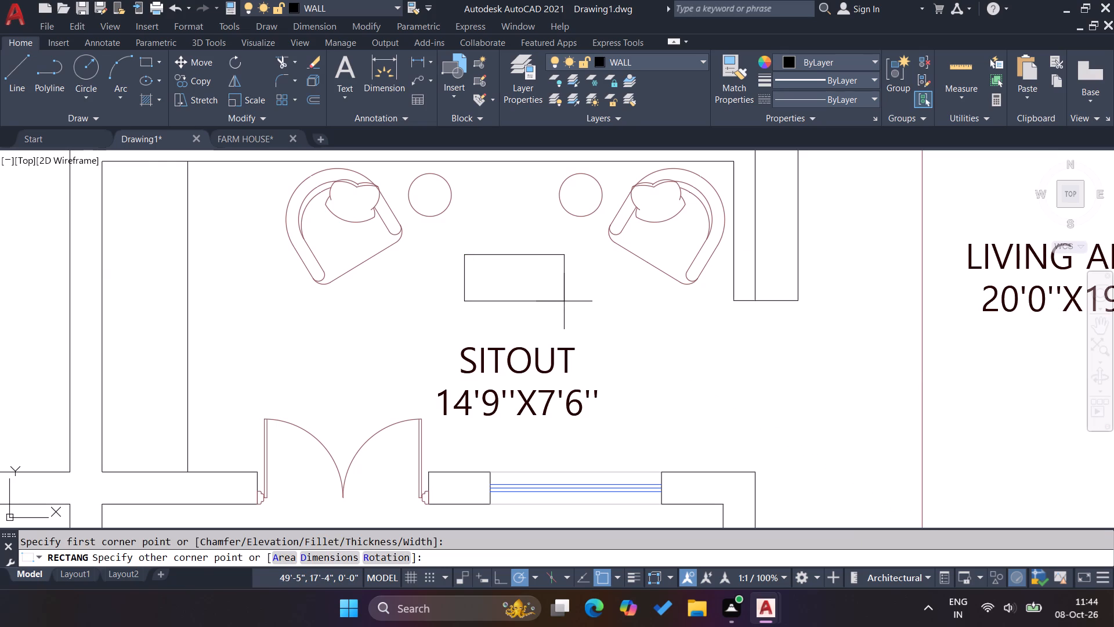
{"action": "left_click", "coordinate": [564, 301]}
{"action": "key", "text": "Escape"}
Move the sitout's rectangular centre table about 3" to the left, midway between the two armchairs.
{"action": "left_click", "coordinate": [574, 294]}
{"action": "left_click", "coordinate": [551, 281]}
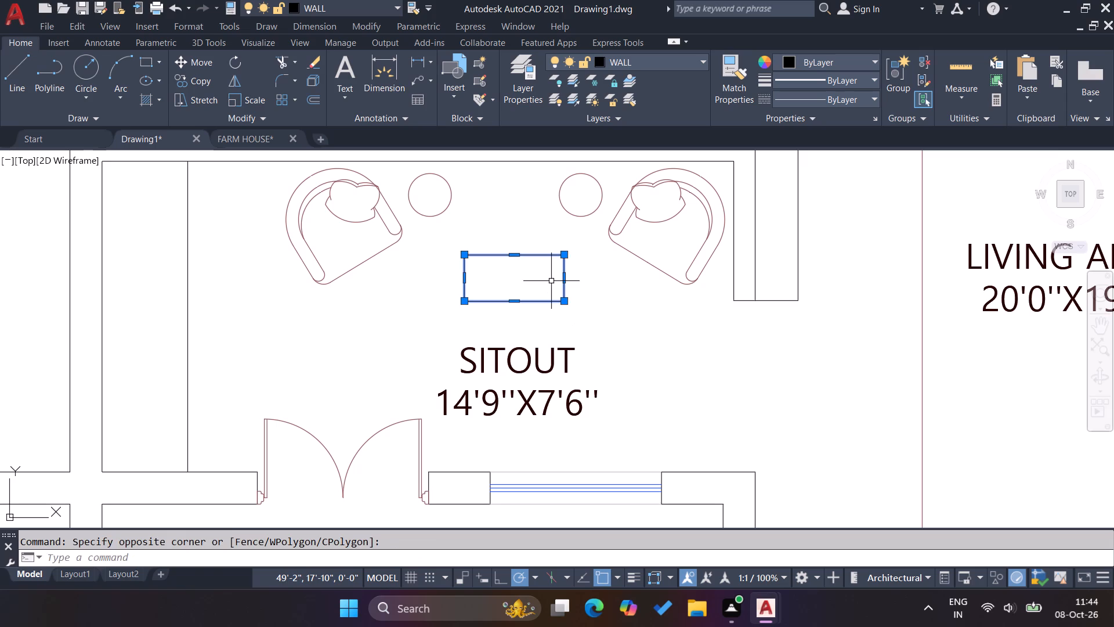
{"action": "key", "text": "m"}
{"action": "key", "text": "Return"}
{"action": "left_click", "coordinate": [463, 282]}
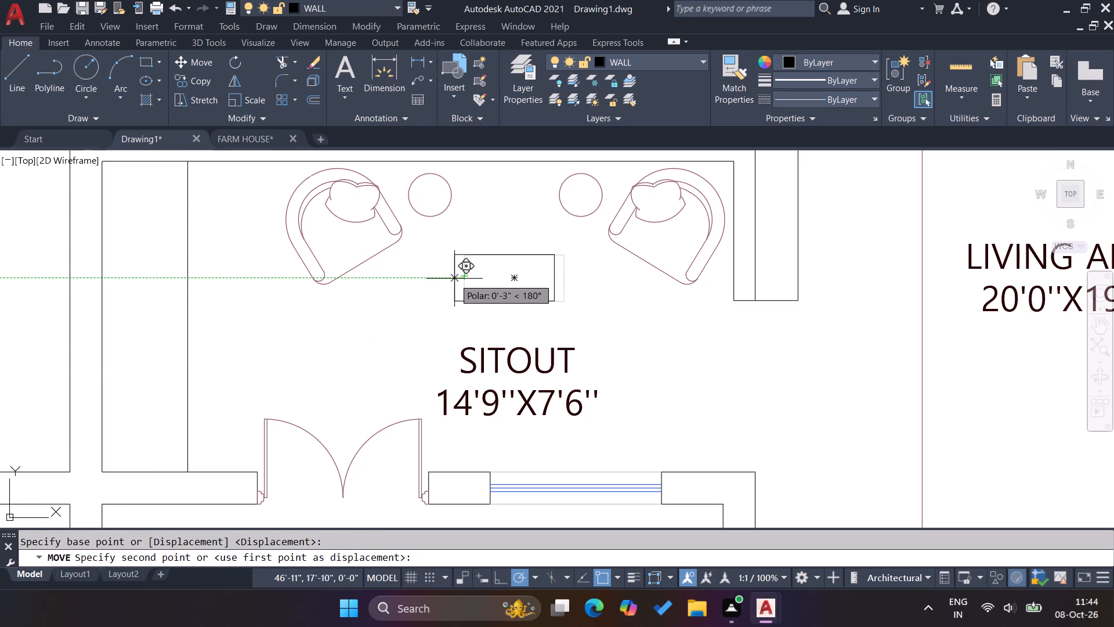
{"action": "left_click", "coordinate": [454, 279]}
{"action": "key", "text": "Escape"}
{"action": "key", "text": "Escape"}
Move the sitout's rectangular centre table about 7" straight up, closer to the round tables.
{"action": "scroll", "coordinate": [534, 290], "scroll_direction": "down", "scroll_amount": 3}
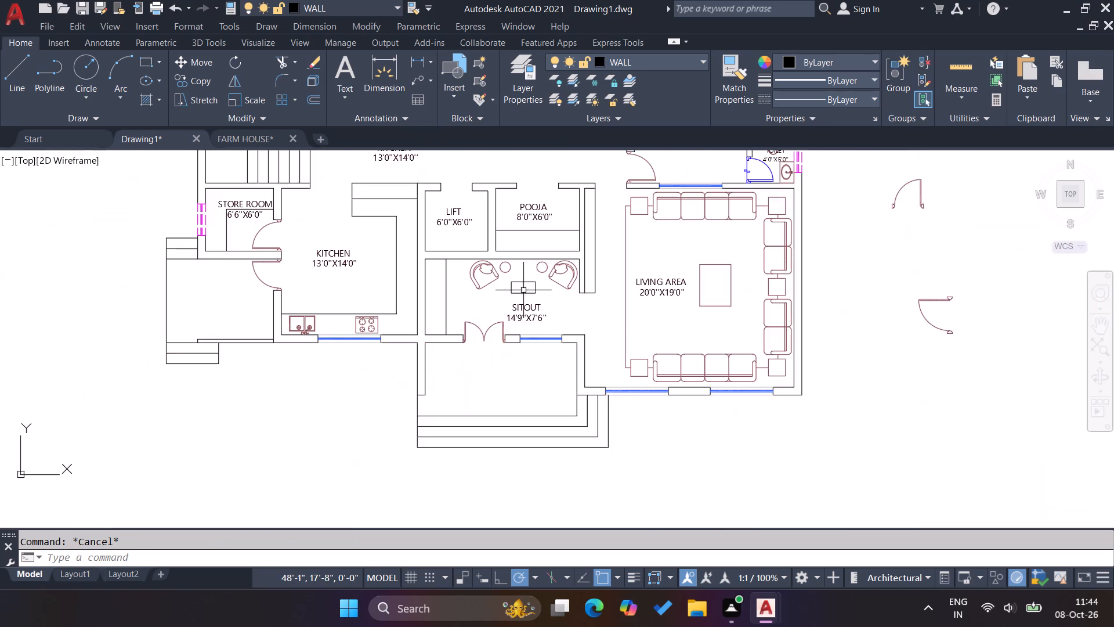
{"action": "scroll", "coordinate": [523, 283], "scroll_direction": "up", "scroll_amount": 3}
{"action": "left_click", "coordinate": [528, 286]}
{"action": "left_click", "coordinate": [490, 253]}
{"action": "key", "text": "m"}
{"action": "key", "text": "Return"}
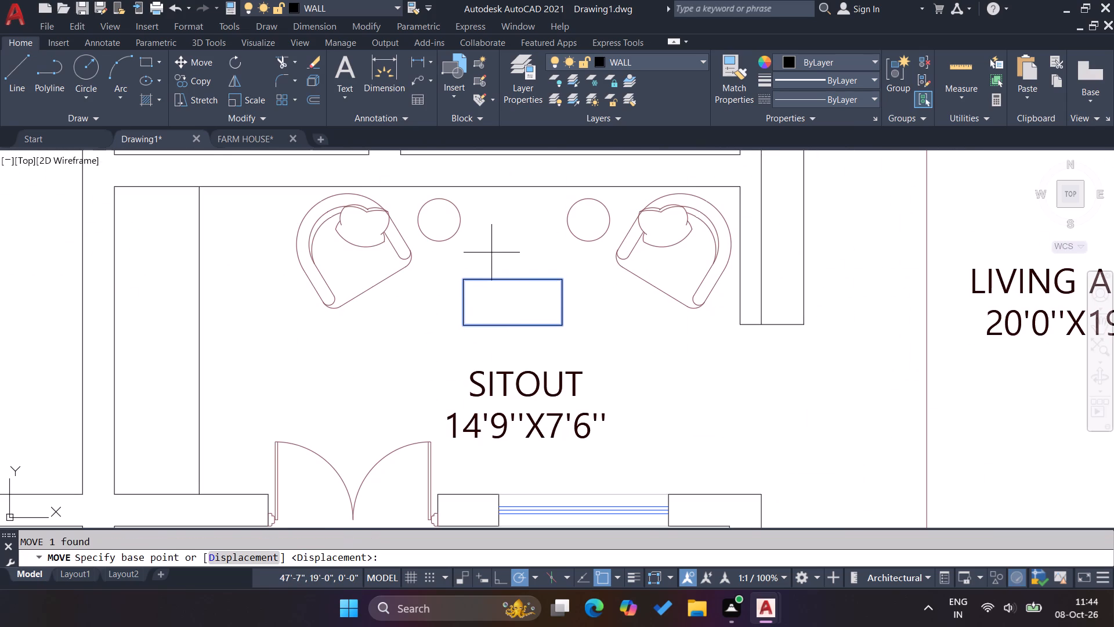
{"action": "left_click", "coordinate": [513, 278]}
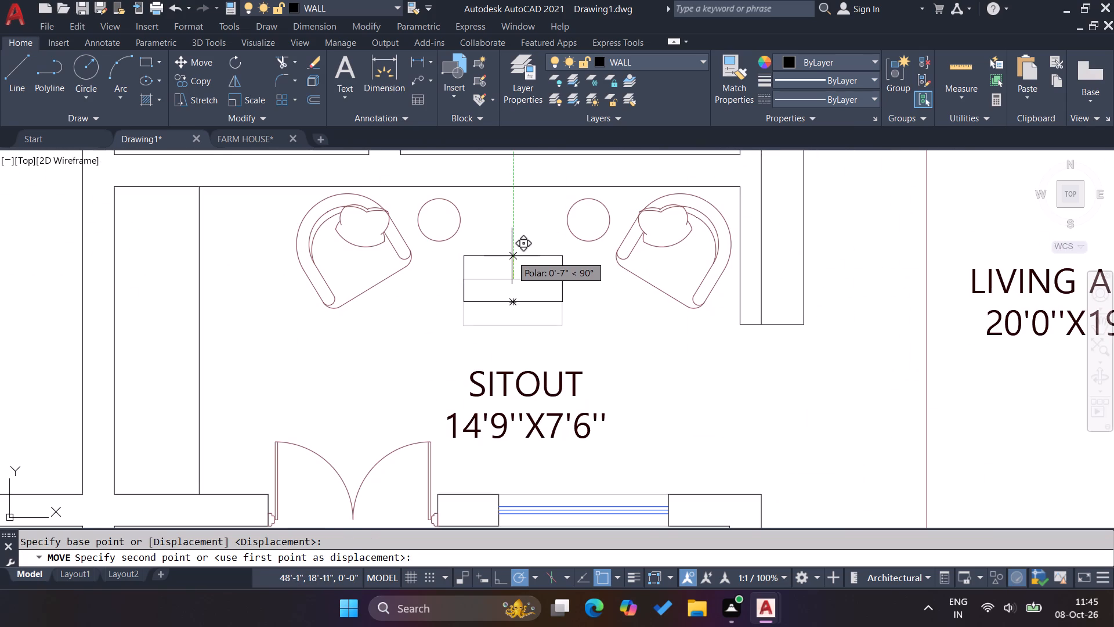
{"action": "left_click", "coordinate": [512, 256]}
{"action": "key", "text": "Escape"}
{"action": "key", "text": "Escape"}
{"action": "scroll", "coordinate": [519, 273], "scroll_direction": "down", "scroll_amount": 1}
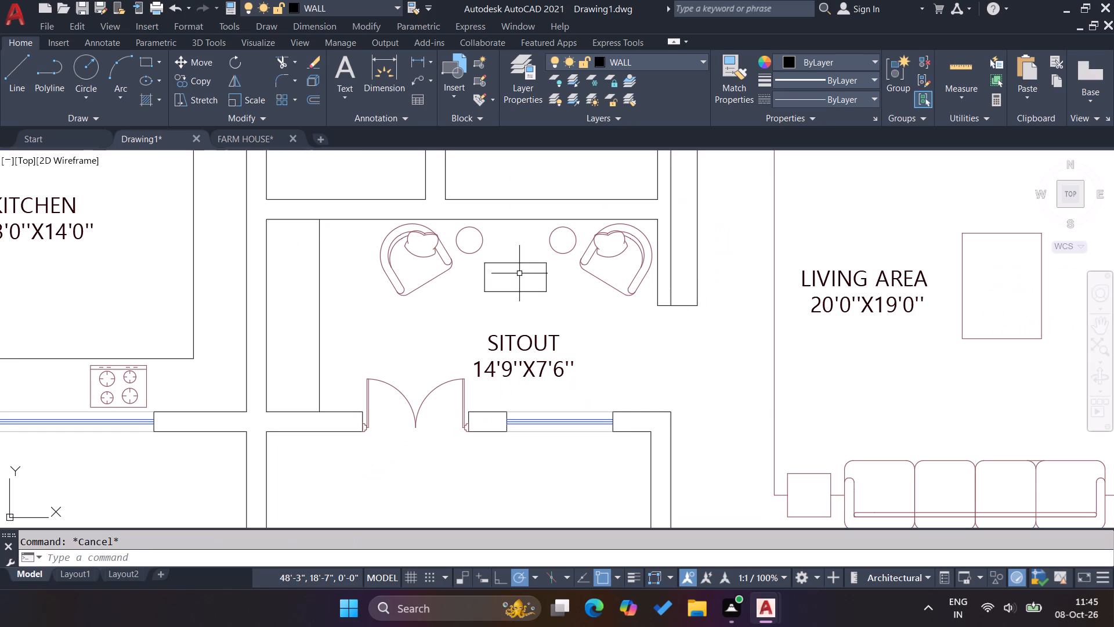
{"action": "key", "text": "Escape"}
{"action": "key", "text": "Escape"}
{"action": "key", "text": "Escape"}
{"action": "key", "text": "Escape"}
{"action": "key", "text": "Escape"}
{"action": "key", "text": "Escape"}
Erase the two round side tables beside the sitout armchairs.
{"action": "left_click", "coordinate": [560, 242]}
{"action": "left_click", "coordinate": [469, 234]}
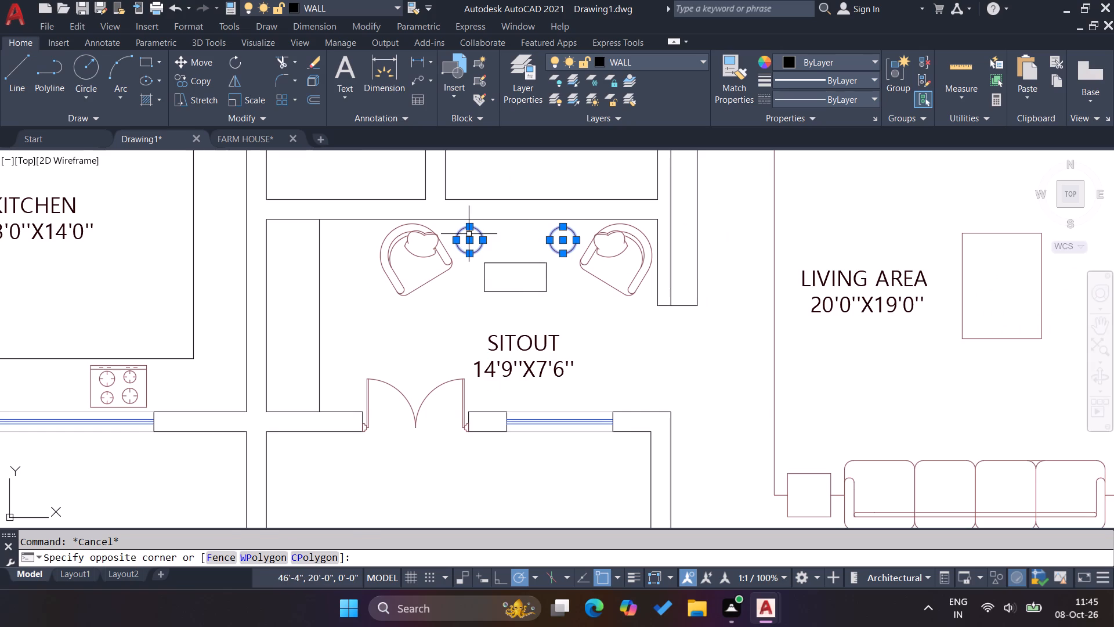
{"action": "key", "text": "Delete"}
Move the sitout's rectangular centre table about 1'-6" straight up, close to the upper wall.
{"action": "left_click", "coordinate": [505, 270]}
{"action": "left_click", "coordinate": [492, 257]}
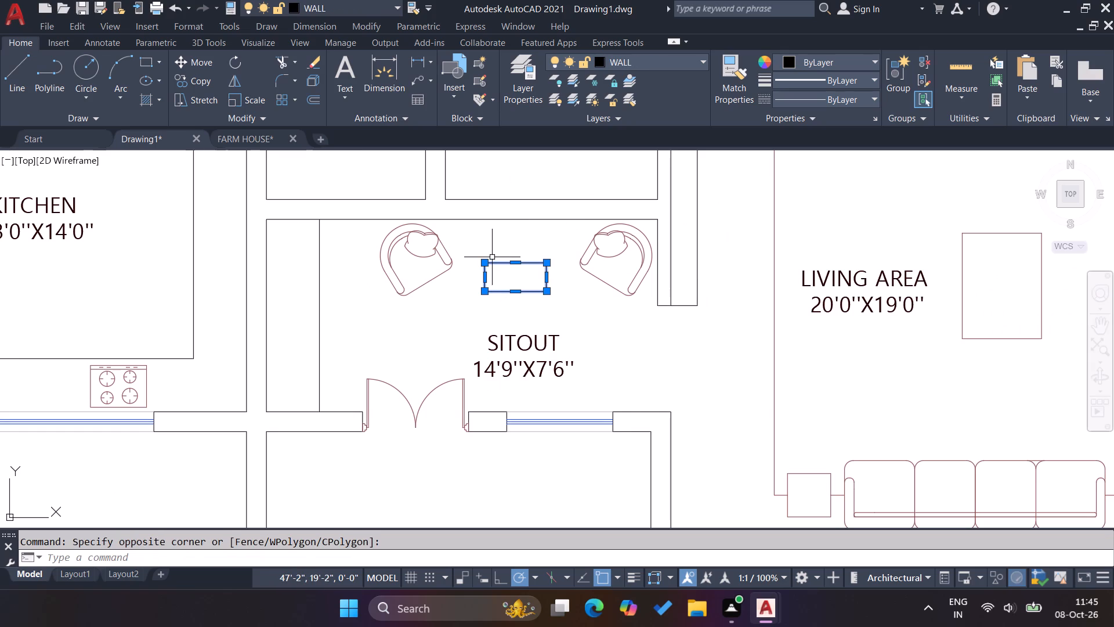
{"action": "key", "text": "m"}
{"action": "key", "text": "Return"}
{"action": "left_click", "coordinate": [518, 257]}
{"action": "scroll", "coordinate": [515, 232], "scroll_direction": "up", "scroll_amount": 1}
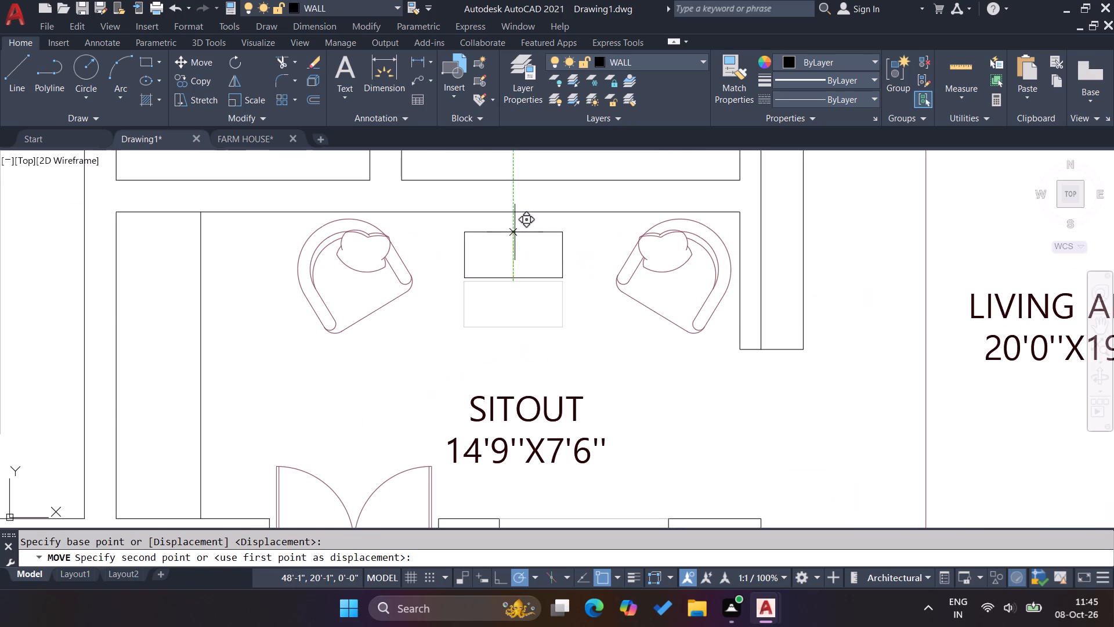
{"action": "scroll", "coordinate": [515, 228], "scroll_direction": "up", "scroll_amount": 2}
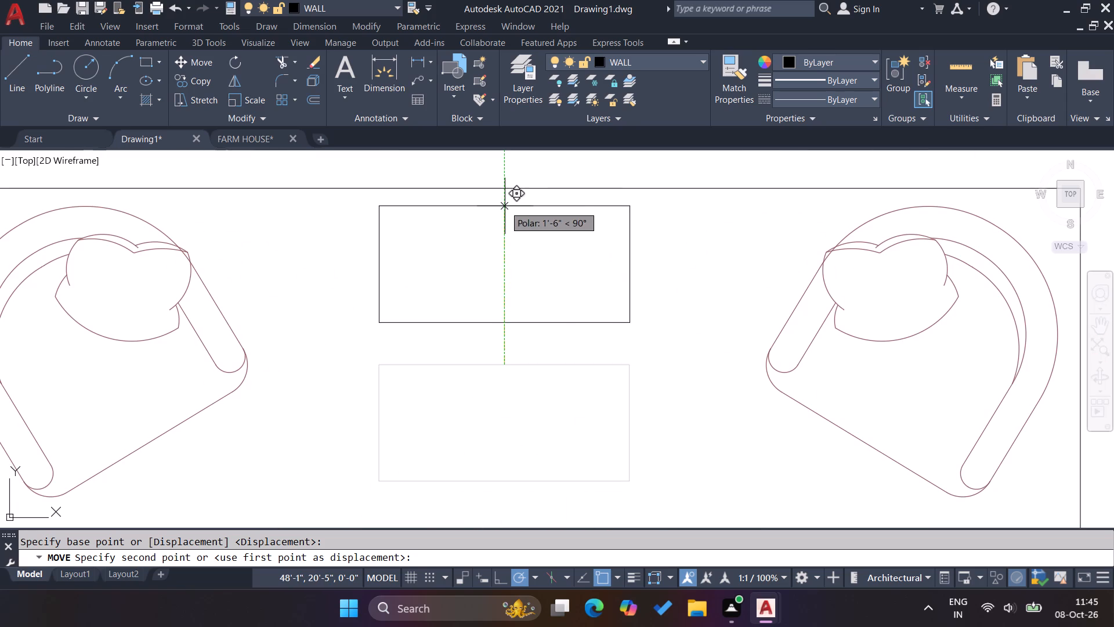
{"action": "left_click", "coordinate": [505, 206]}
{"action": "key", "text": "Escape"}
Stretch the sitout centre table's lower edge down about 3" and its two side edges outward about 4" each.
{"action": "left_click_drag", "start_coordinate": [520, 341], "coordinate": [509, 331]}
{"action": "left_click", "coordinate": [480, 295]}
{"action": "left_click", "coordinate": [506, 324]}
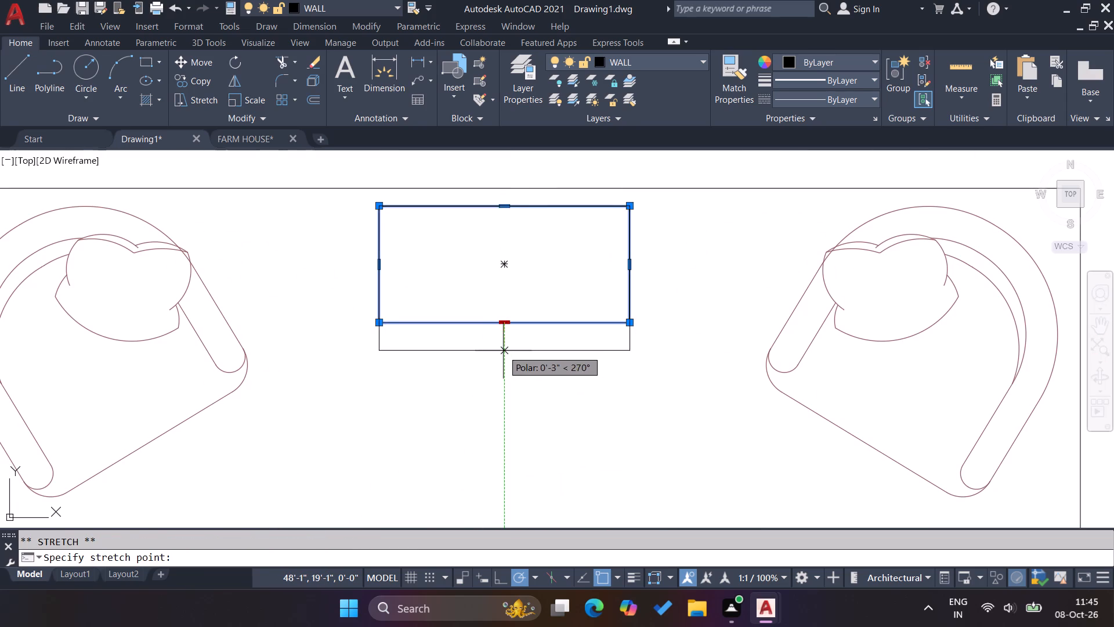
{"action": "left_click", "coordinate": [503, 351]}
{"action": "left_click", "coordinate": [631, 273]}
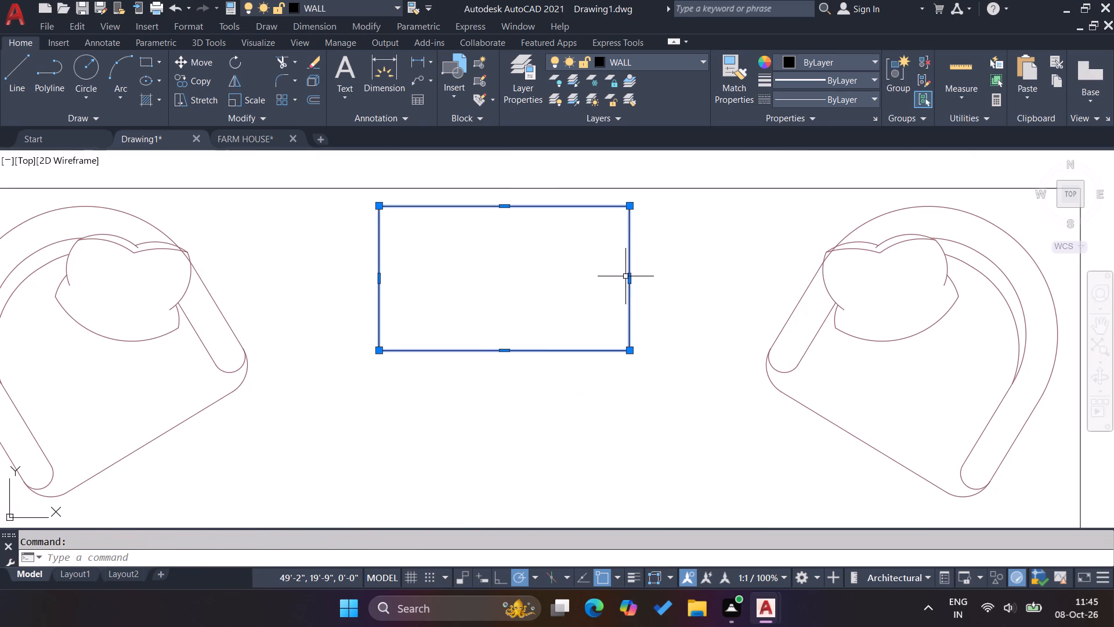
{"action": "left_click", "coordinate": [628, 278]}
{"action": "left_click", "coordinate": [665, 276]}
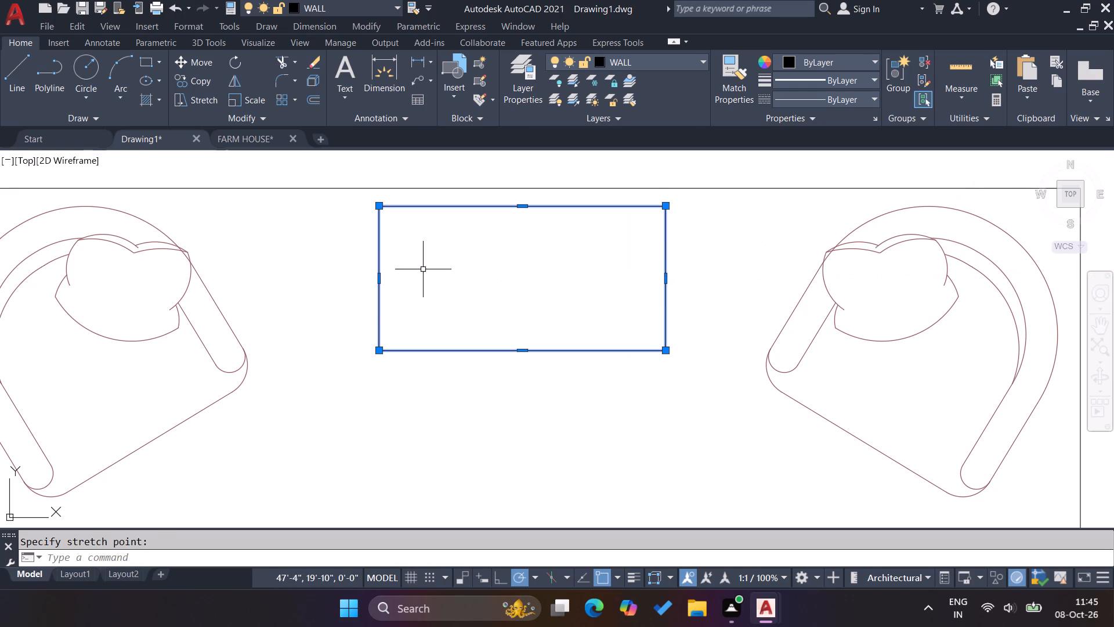
{"action": "left_click", "coordinate": [381, 278]}
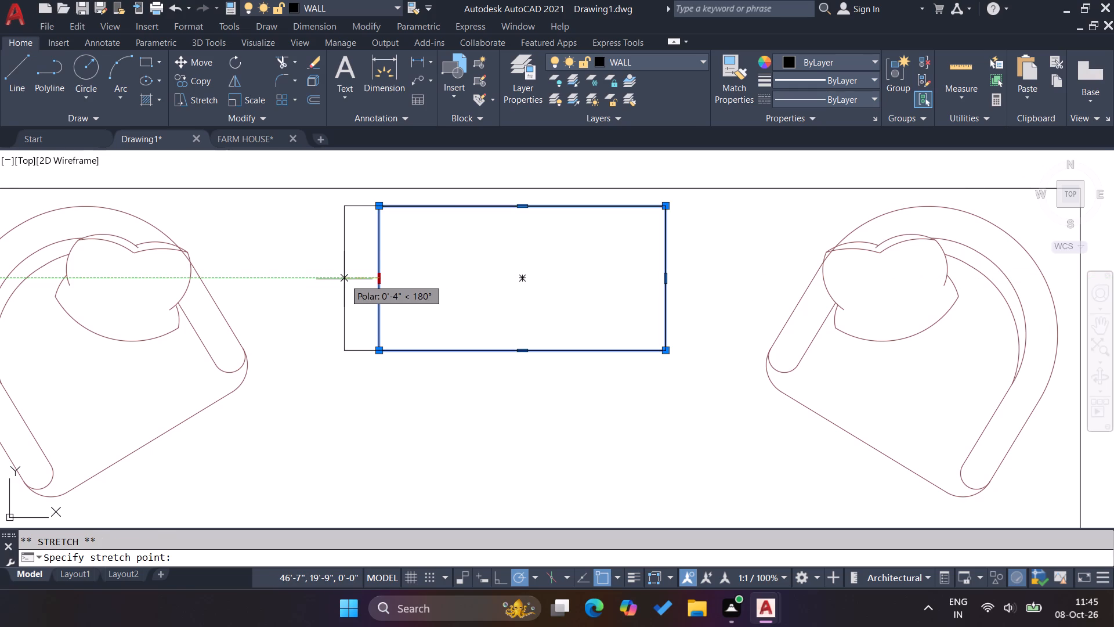
{"action": "left_click", "coordinate": [341, 279]}
{"action": "key", "text": "Escape"}
{"action": "key", "text": "Escape"}
{"action": "scroll", "coordinate": [473, 312], "scroll_direction": "down", "scroll_amount": 2}
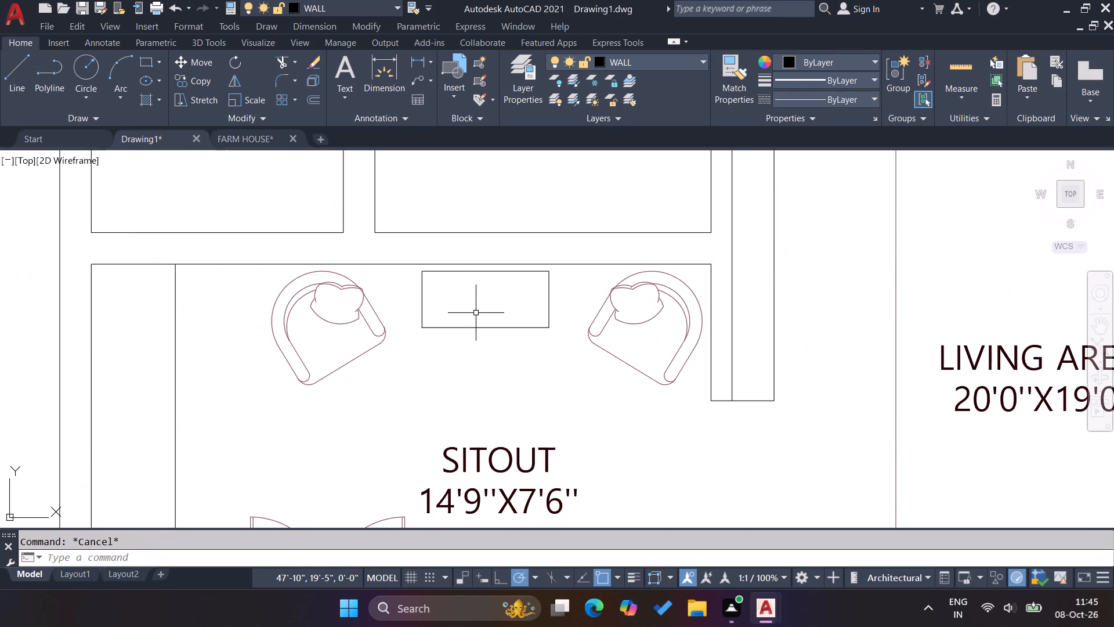
Match the sitout centre table's properties to those of the right armchair.
{"action": "type", "text": "ma"}
{"action": "key", "text": "Return"}
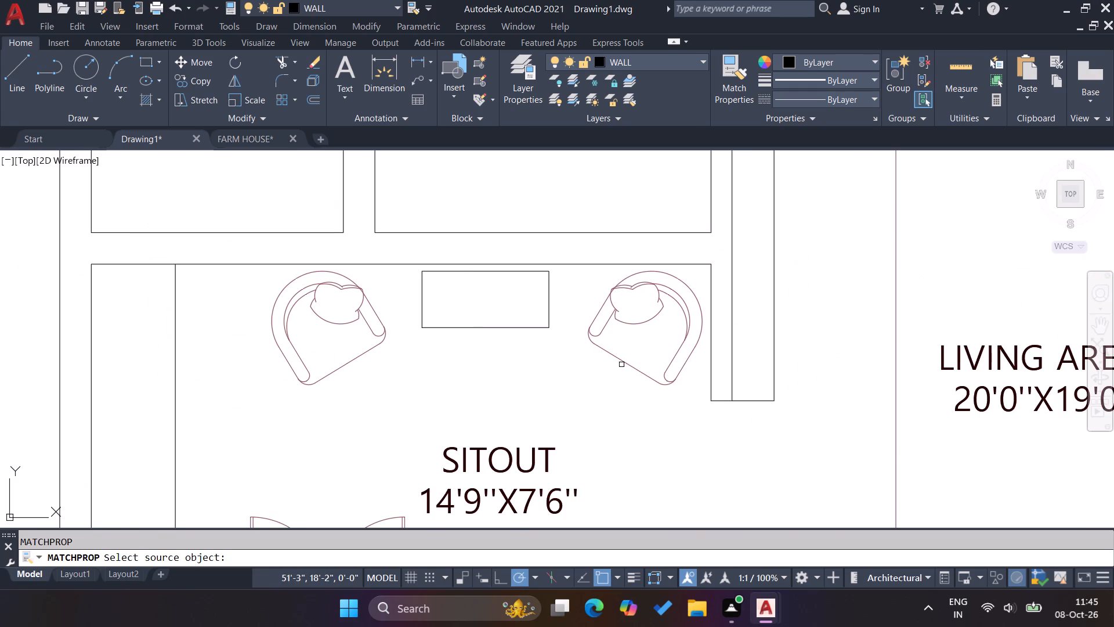
{"action": "left_click", "coordinate": [620, 359]}
{"action": "left_click", "coordinate": [519, 327]}
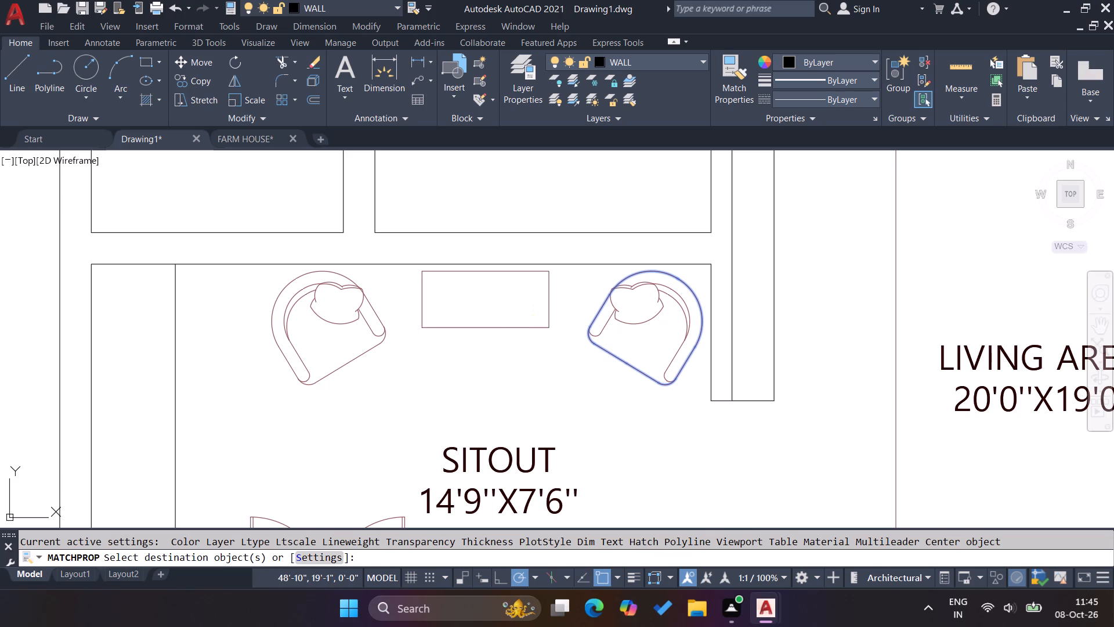
{"action": "key", "text": "Escape"}
{"action": "key", "text": "Escape"}
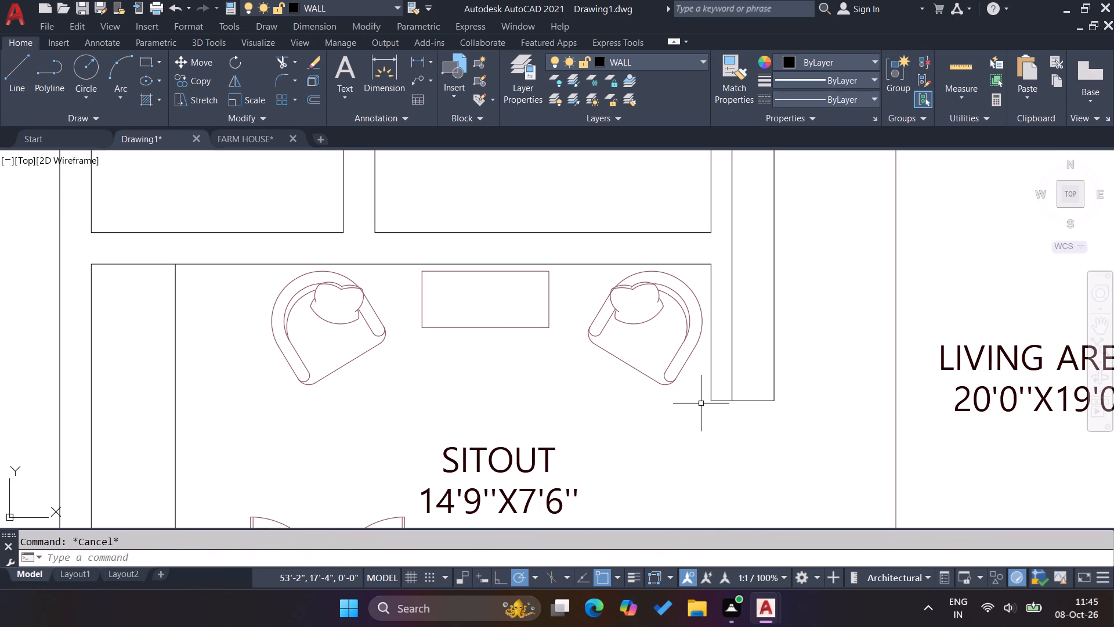
Group the two sitout armchairs and the centre table together.
{"action": "left_click", "coordinate": [699, 412]}
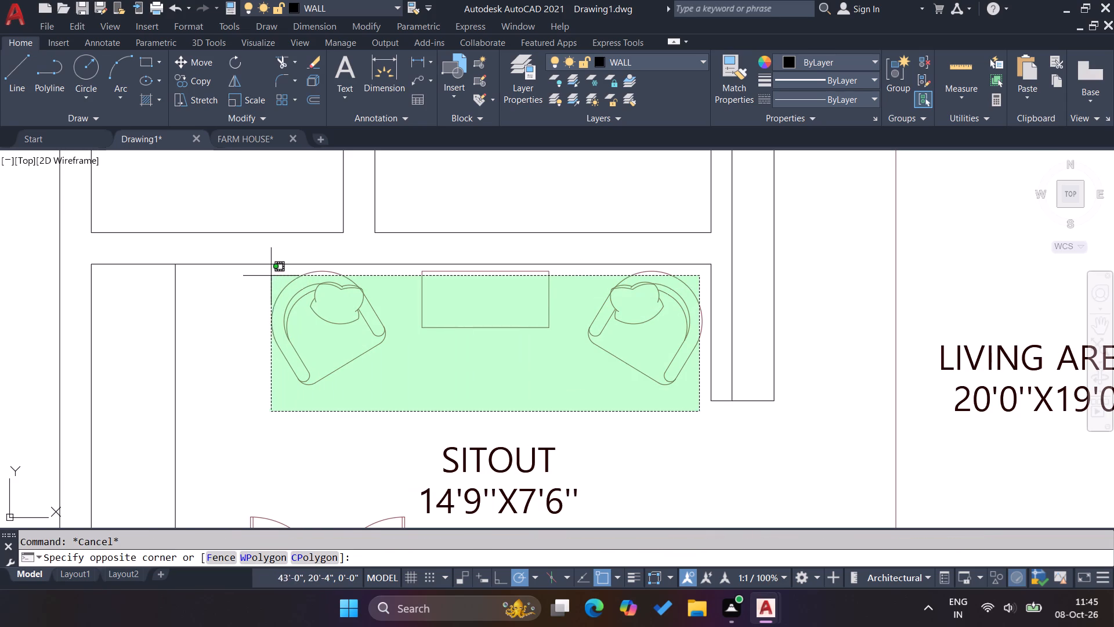
{"action": "left_click", "coordinate": [267, 276]}
{"action": "key", "text": "g"}
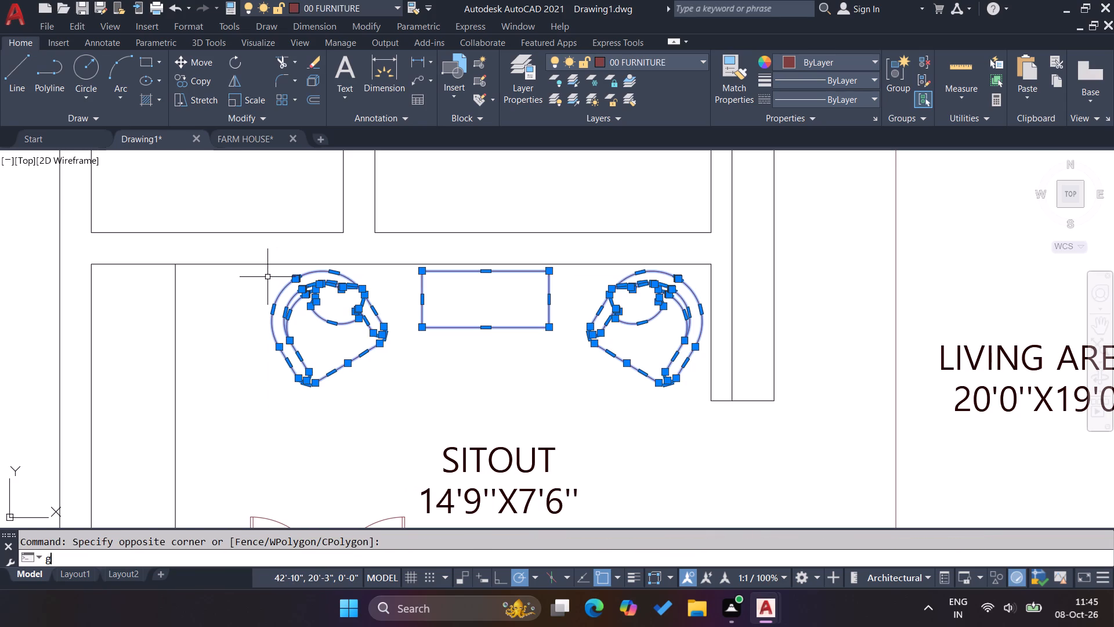
{"action": "key", "text": "Return"}
Match the vertical line along the sitout's left side to the centre table's properties.
{"action": "scroll", "coordinate": [489, 287], "scroll_direction": "down", "scroll_amount": 4}
{"action": "scroll", "coordinate": [488, 320], "scroll_direction": "up", "scroll_amount": 2}
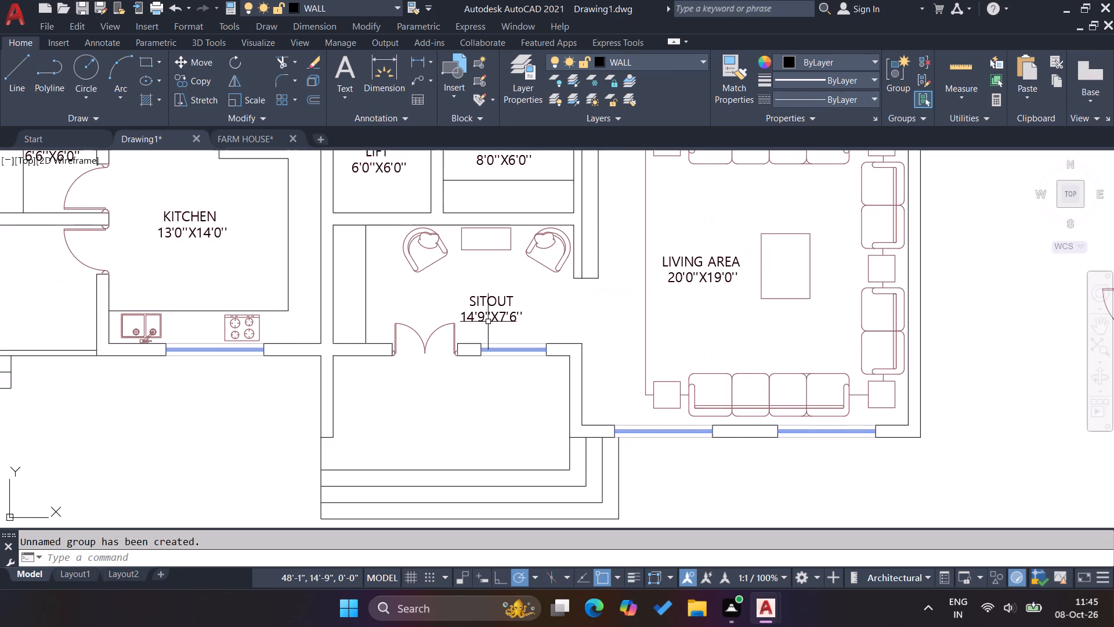
{"action": "type", "text": "ma"}
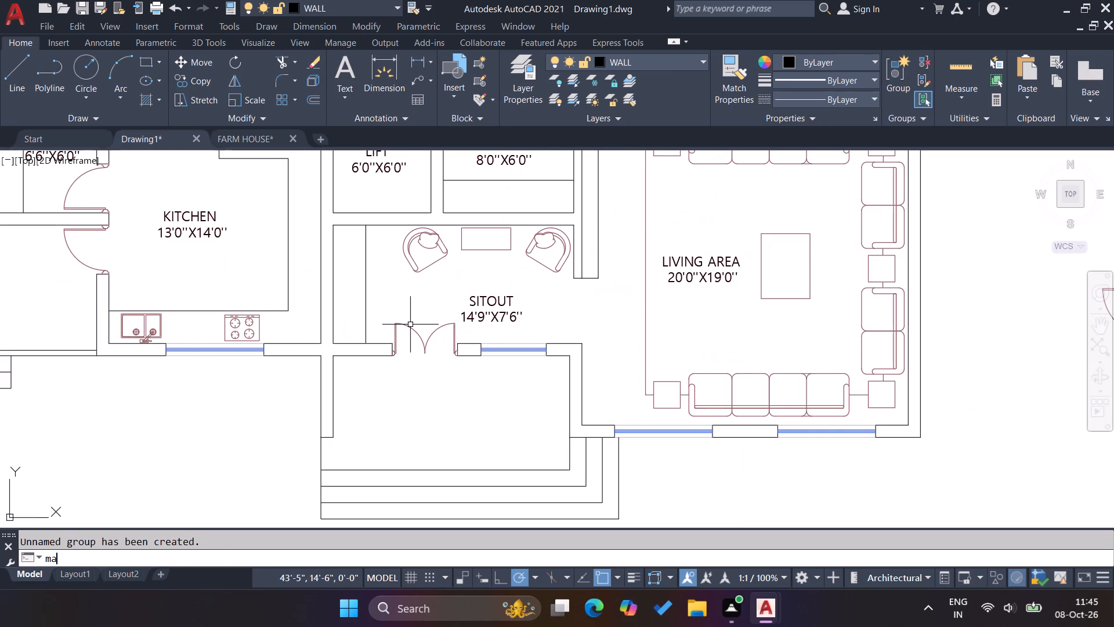
{"action": "key", "text": "Return"}
{"action": "left_click", "coordinate": [493, 251]}
{"action": "left_click", "coordinate": [392, 291]}
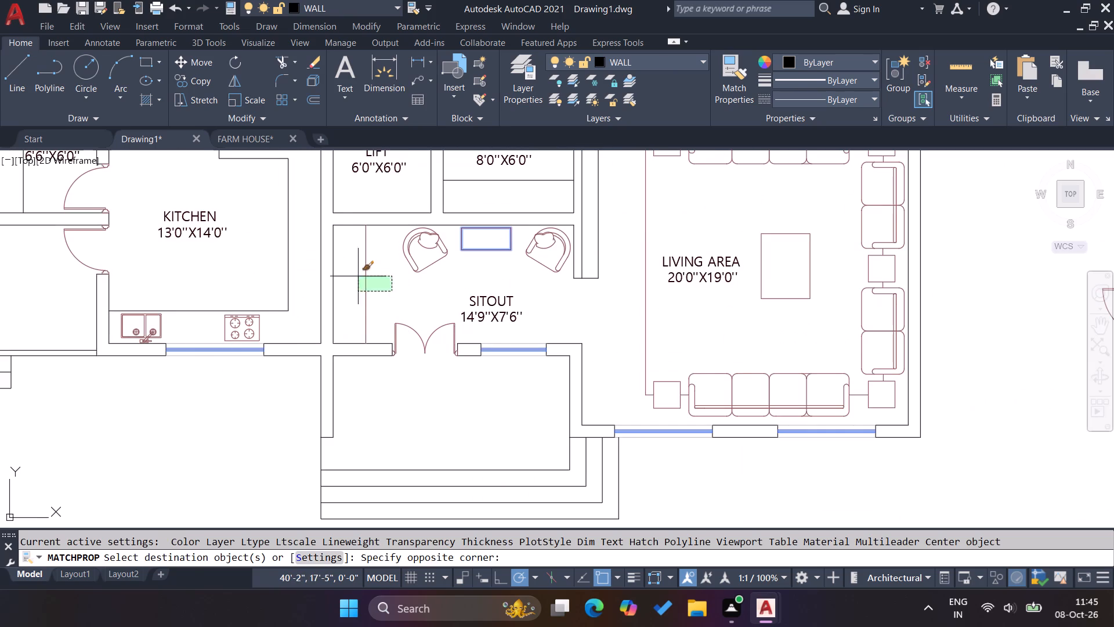
{"action": "left_click", "coordinate": [358, 276]}
{"action": "key", "text": "Escape"}
{"action": "key", "text": "Escape"}
Review the whole floor plan, covering the sitout, living area, bedrooms, dining area, kitchen and staircase.
{"action": "scroll", "coordinate": [484, 335], "scroll_direction": "down", "scroll_amount": 2}
{"action": "key", "text": "Escape"}
{"action": "scroll", "coordinate": [529, 370], "scroll_direction": "down", "scroll_amount": 1}
{"action": "scroll", "coordinate": [483, 357], "scroll_direction": "up", "scroll_amount": 3}
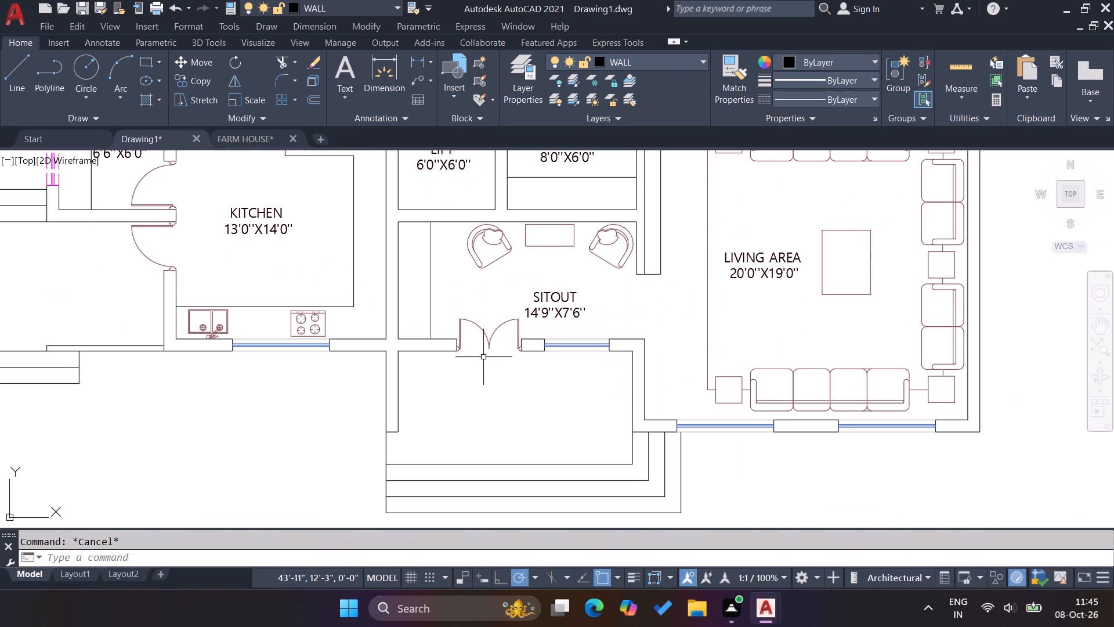
{"action": "scroll", "coordinate": [402, 370], "scroll_direction": "down", "scroll_amount": 1}
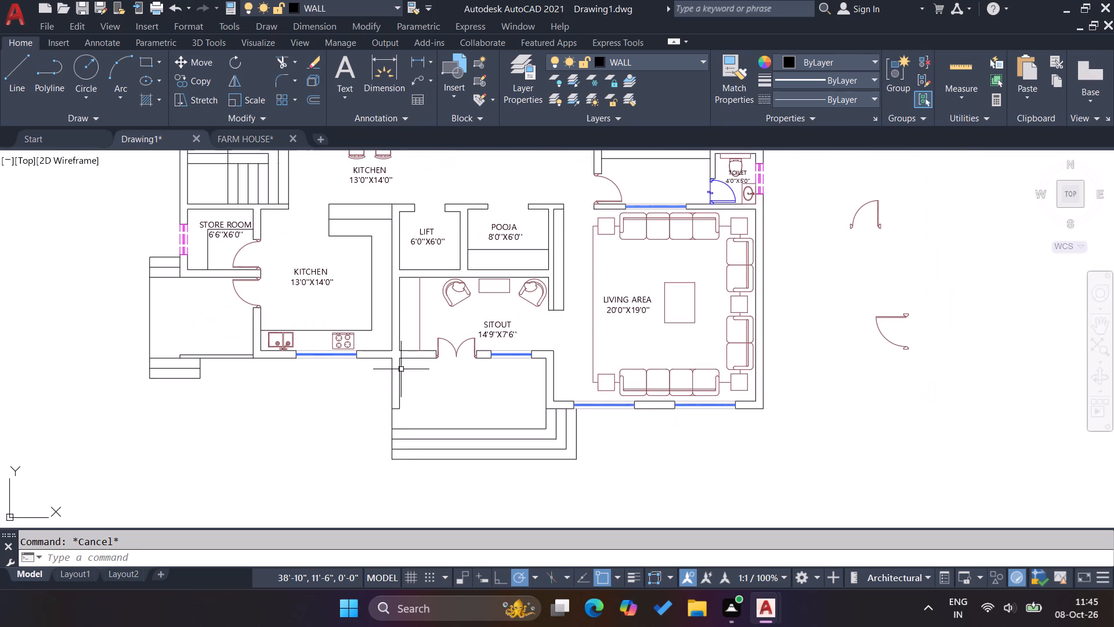
{"action": "key", "text": "Escape"}
{"action": "key", "text": "Escape"}
{"action": "scroll", "coordinate": [554, 366], "scroll_direction": "down", "scroll_amount": 2}
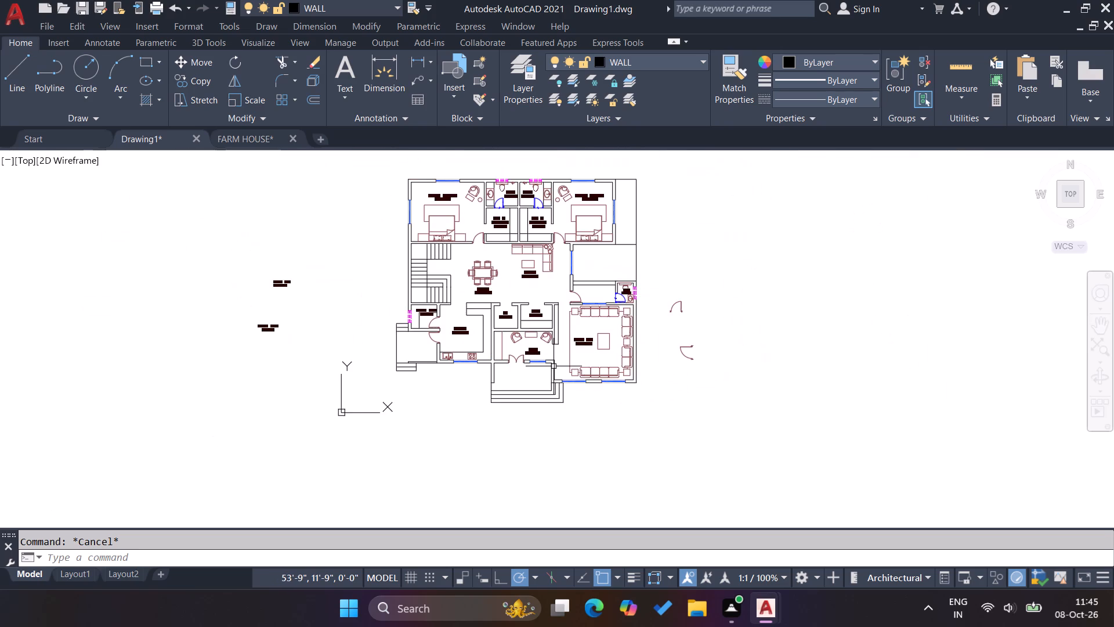
{"action": "scroll", "coordinate": [620, 226], "scroll_direction": "up", "scroll_amount": 1}
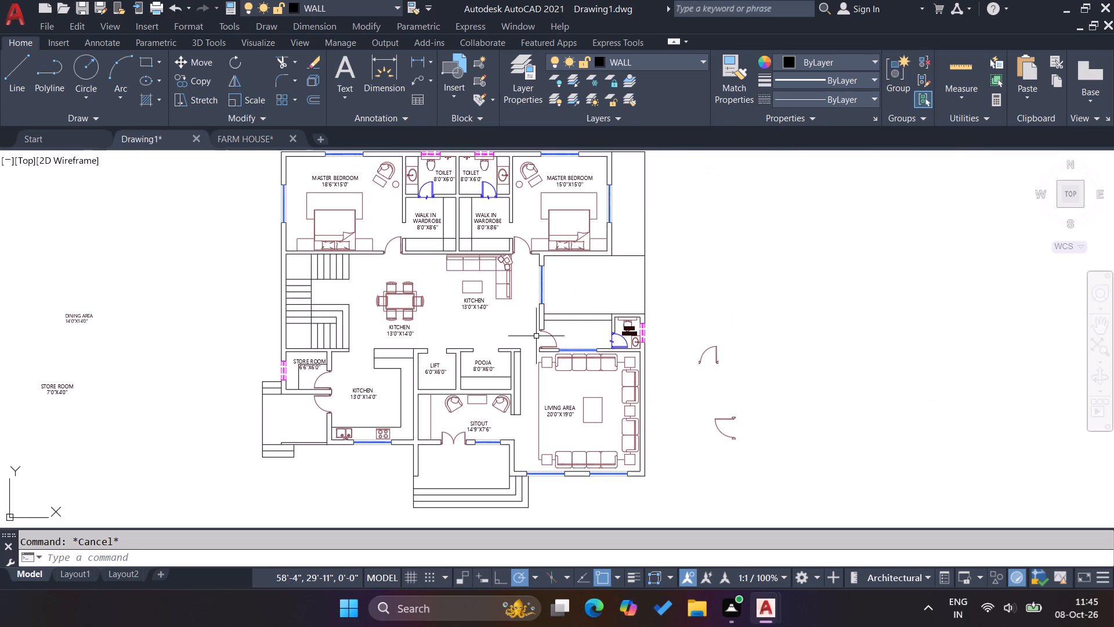
{"action": "scroll", "coordinate": [533, 336], "scroll_direction": "down", "scroll_amount": 1}
{"action": "scroll", "coordinate": [560, 309], "scroll_direction": "up", "scroll_amount": 2}
{"action": "scroll", "coordinate": [493, 393], "scroll_direction": "down", "scroll_amount": 1}
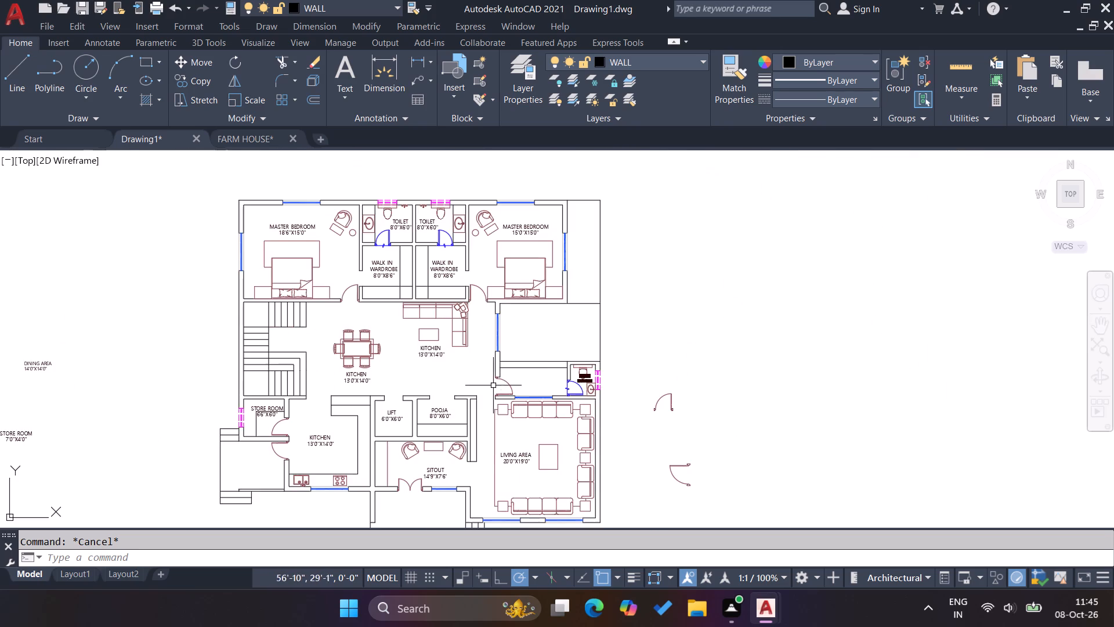
{"action": "scroll", "coordinate": [550, 329], "scroll_direction": "up", "scroll_amount": 1}
{"action": "scroll", "coordinate": [487, 369], "scroll_direction": "down", "scroll_amount": 3}
{"action": "scroll", "coordinate": [540, 328], "scroll_direction": "up", "scroll_amount": 2}
{"action": "scroll", "coordinate": [552, 337], "scroll_direction": "down", "scroll_amount": 1}
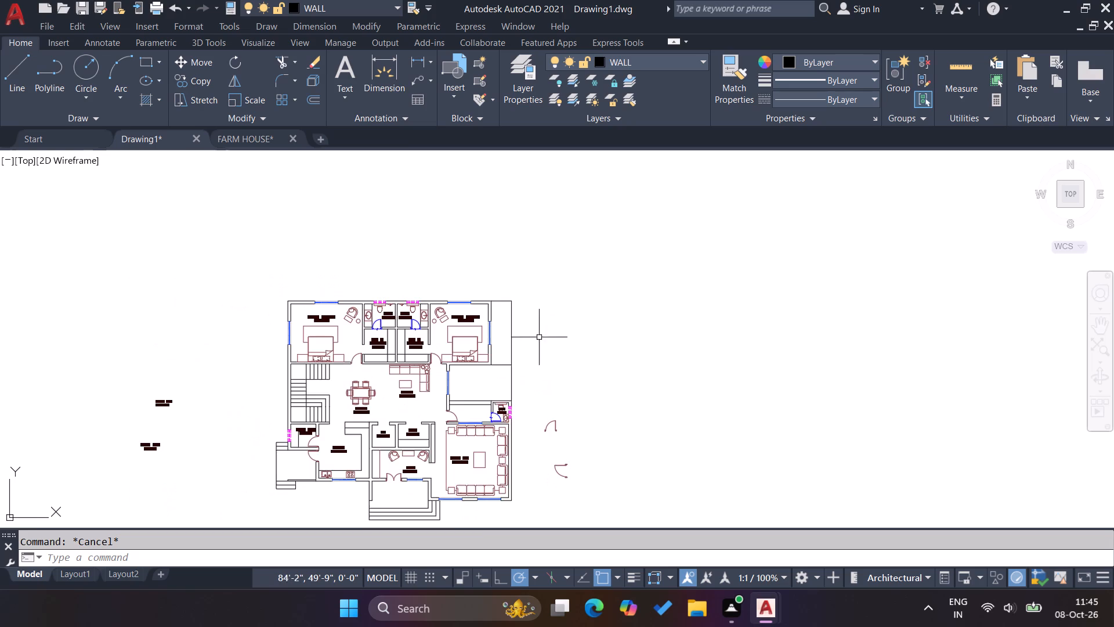
{"action": "scroll", "coordinate": [503, 337], "scroll_direction": "up", "scroll_amount": 2}
{"action": "key", "text": "Escape"}
{"action": "key", "text": "Escape"}
{"action": "scroll", "coordinate": [577, 329], "scroll_direction": "down", "scroll_amount": 2}
{"action": "scroll", "coordinate": [359, 342], "scroll_direction": "up", "scroll_amount": 1}
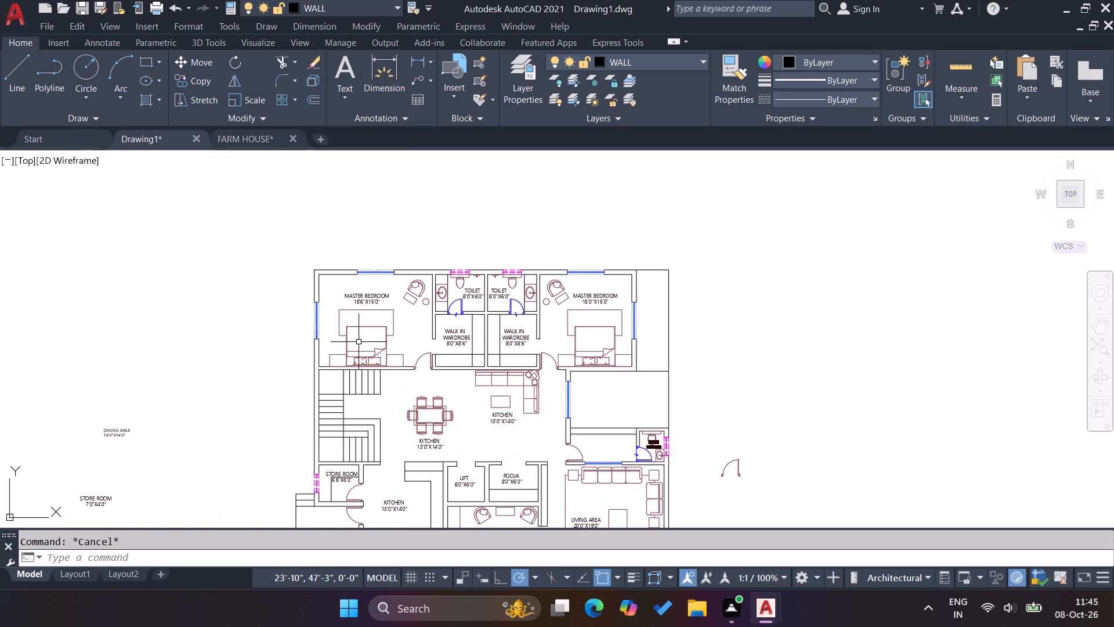
{"action": "key", "text": "Escape"}
{"action": "key", "text": "Escape"}
{"action": "key", "text": "Escape"}
{"action": "scroll", "coordinate": [484, 359], "scroll_direction": "up", "scroll_amount": 2}
{"action": "scroll", "coordinate": [480, 302], "scroll_direction": "down", "scroll_amount": 1}
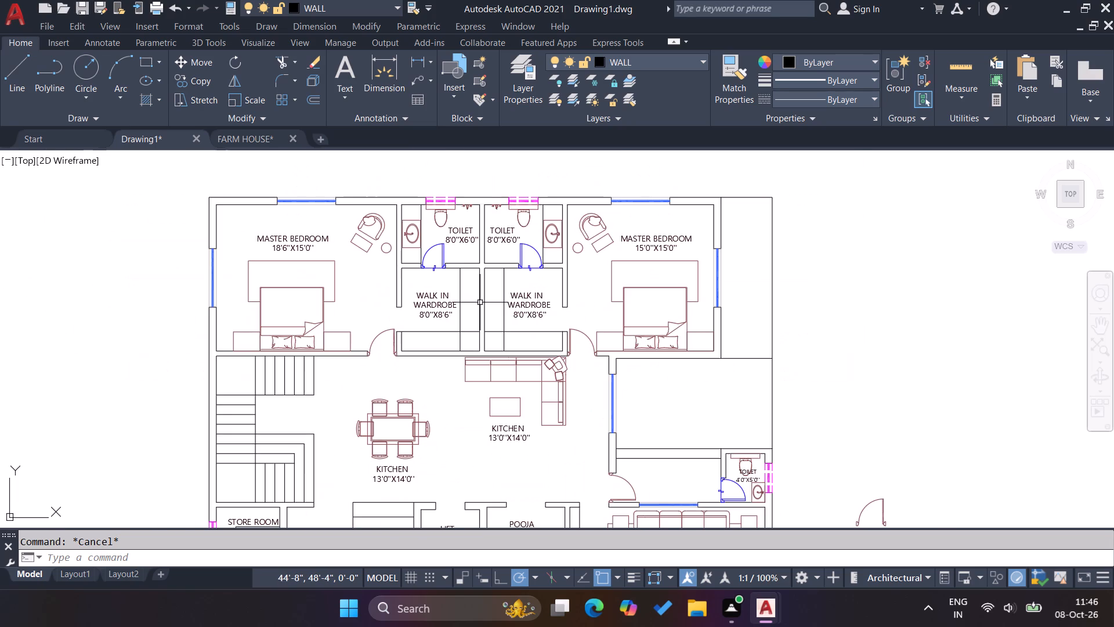
{"action": "scroll", "coordinate": [480, 302], "scroll_direction": "down", "scroll_amount": 1}
{"action": "scroll", "coordinate": [460, 419], "scroll_direction": "up", "scroll_amount": 1}
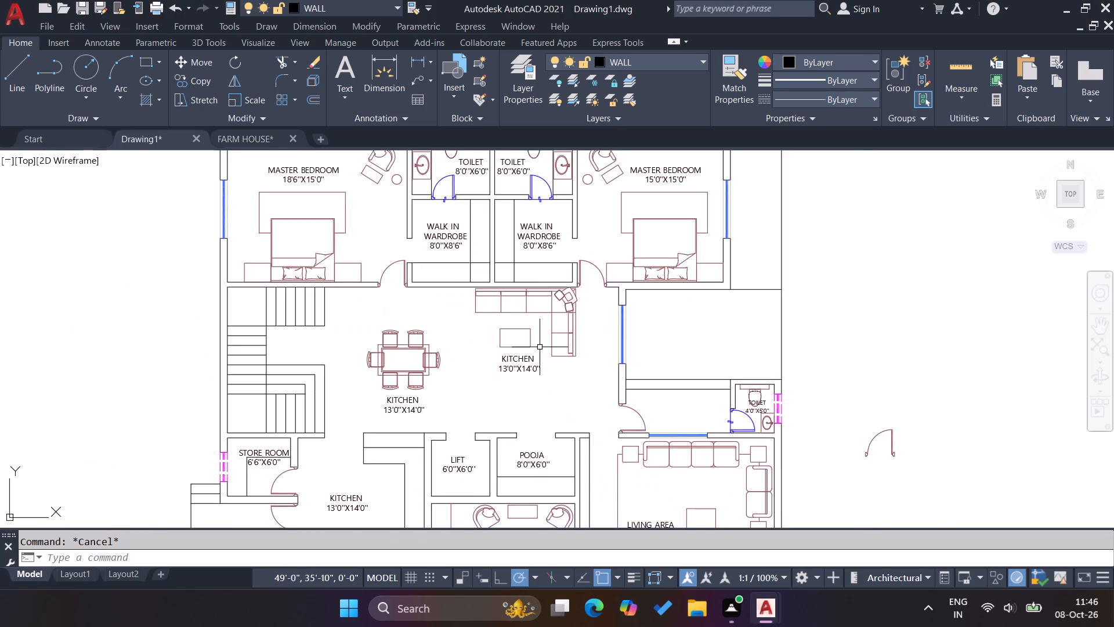
{"action": "scroll", "coordinate": [541, 347], "scroll_direction": "down", "scroll_amount": 1}
{"action": "scroll", "coordinate": [396, 373], "scroll_direction": "up", "scroll_amount": 1}
{"action": "scroll", "coordinate": [521, 348], "scroll_direction": "down", "scroll_amount": 2}
{"action": "scroll", "coordinate": [411, 388], "scroll_direction": "up", "scroll_amount": 2}
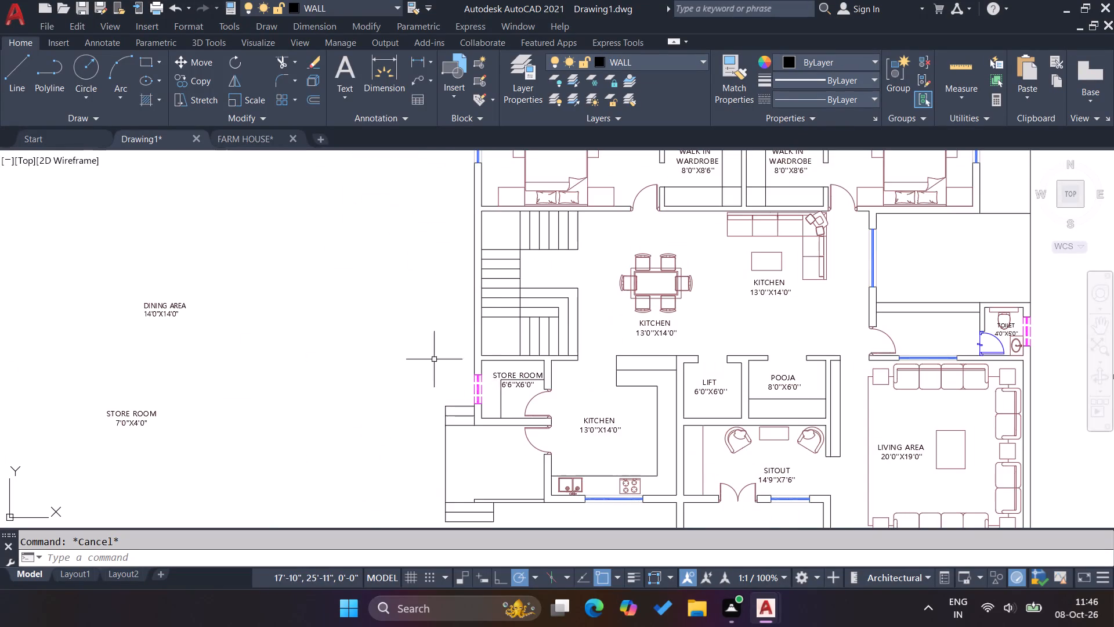
Assign the staircase lines above the store room to the A_STAIRCASE layer.
{"action": "scroll", "coordinate": [421, 356], "scroll_direction": "down", "scroll_amount": 2}
{"action": "scroll", "coordinate": [475, 341], "scroll_direction": "up", "scroll_amount": 3}
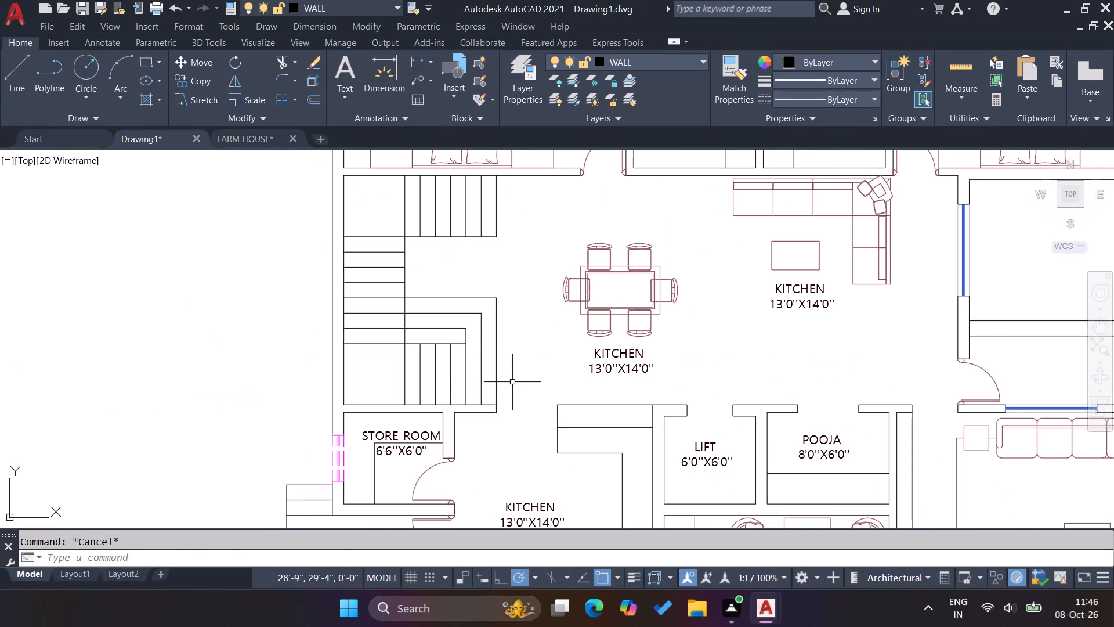
{"action": "left_click", "coordinate": [513, 382]}
{"action": "left_click", "coordinate": [377, 215]}
{"action": "left_click", "coordinate": [602, 61]}
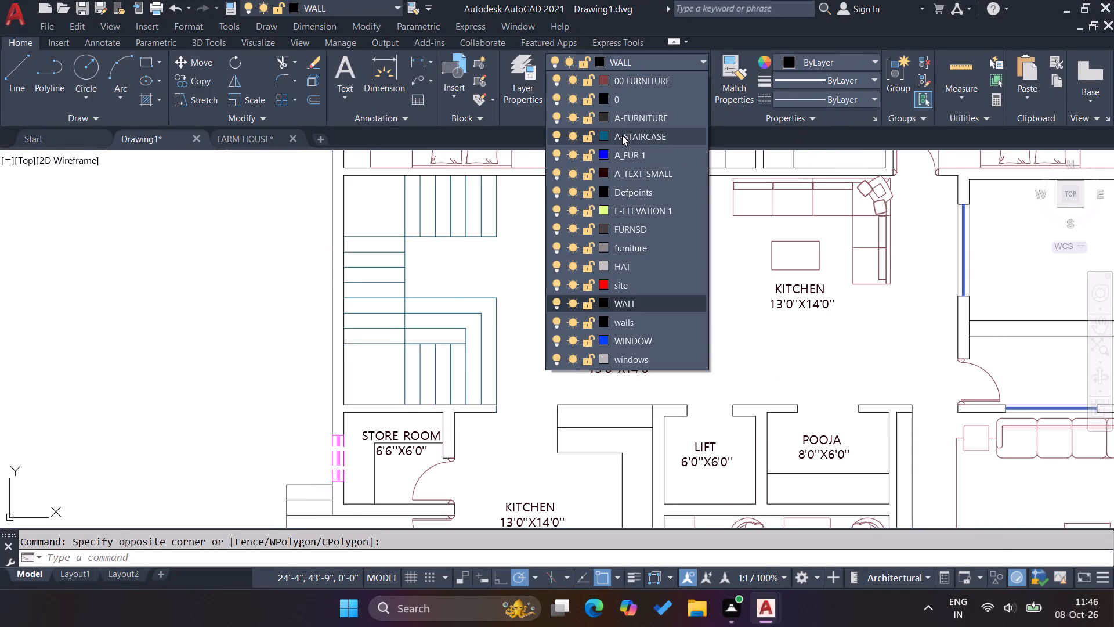
{"action": "left_click", "coordinate": [623, 136]}
{"action": "key", "text": "Escape"}
{"action": "key", "text": "Escape"}
{"action": "key", "text": "Escape"}
{"action": "key", "text": "Escape"}
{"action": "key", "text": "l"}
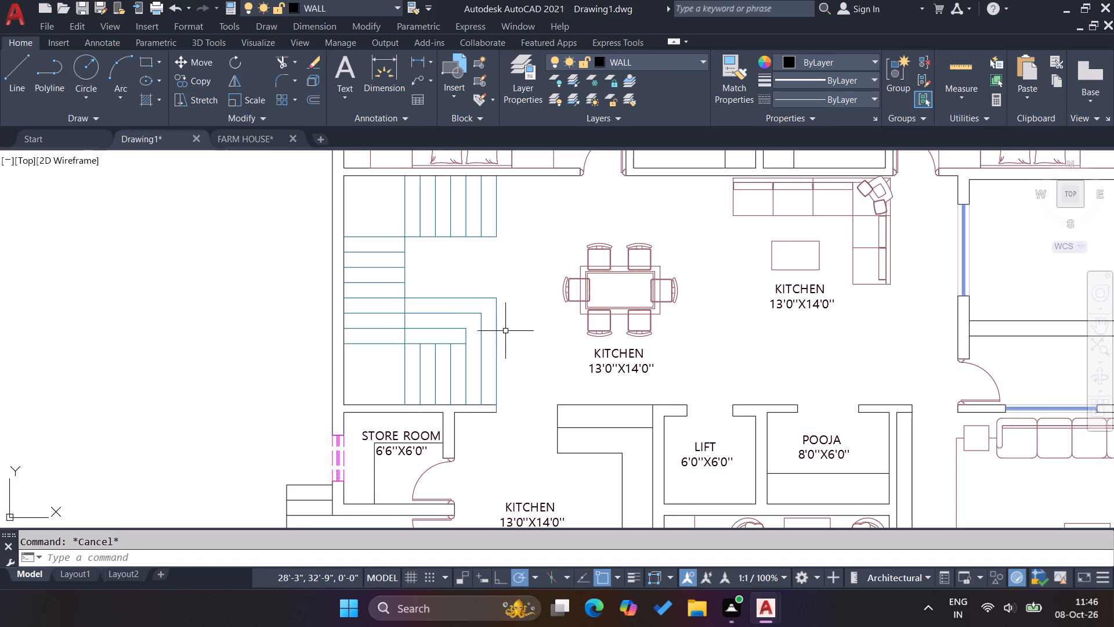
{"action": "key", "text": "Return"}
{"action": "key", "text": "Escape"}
Copy the staircase with its direction arrows and UP label from the farmhouse floor plan in the FARM HOUSE drawing.
{"action": "left_click", "coordinate": [265, 145]}
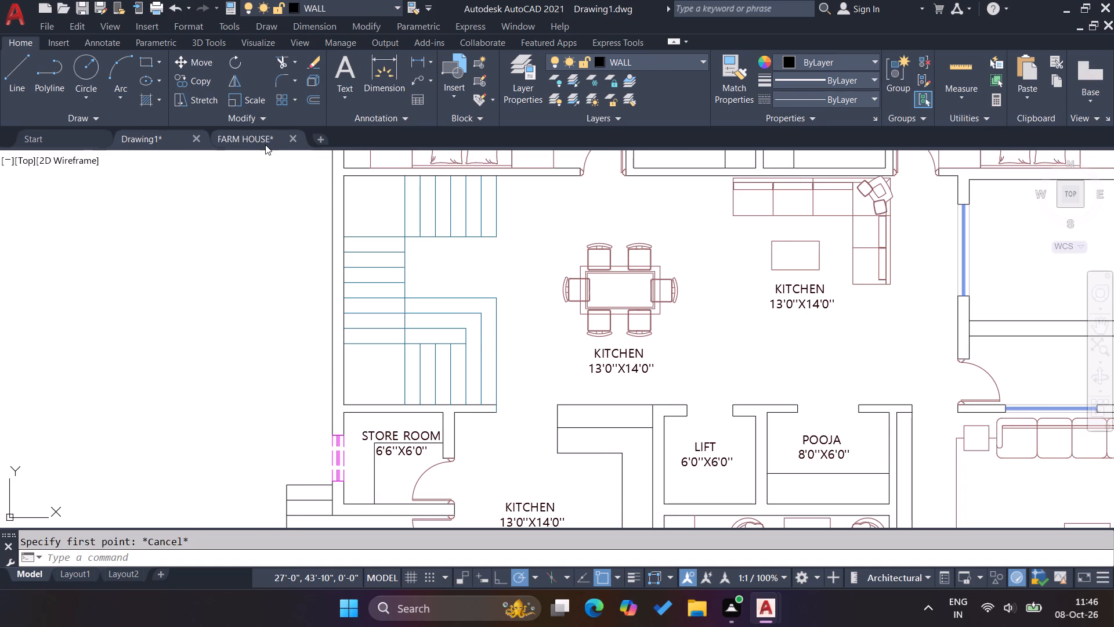
{"action": "scroll", "coordinate": [580, 305], "scroll_direction": "down", "scroll_amount": 4}
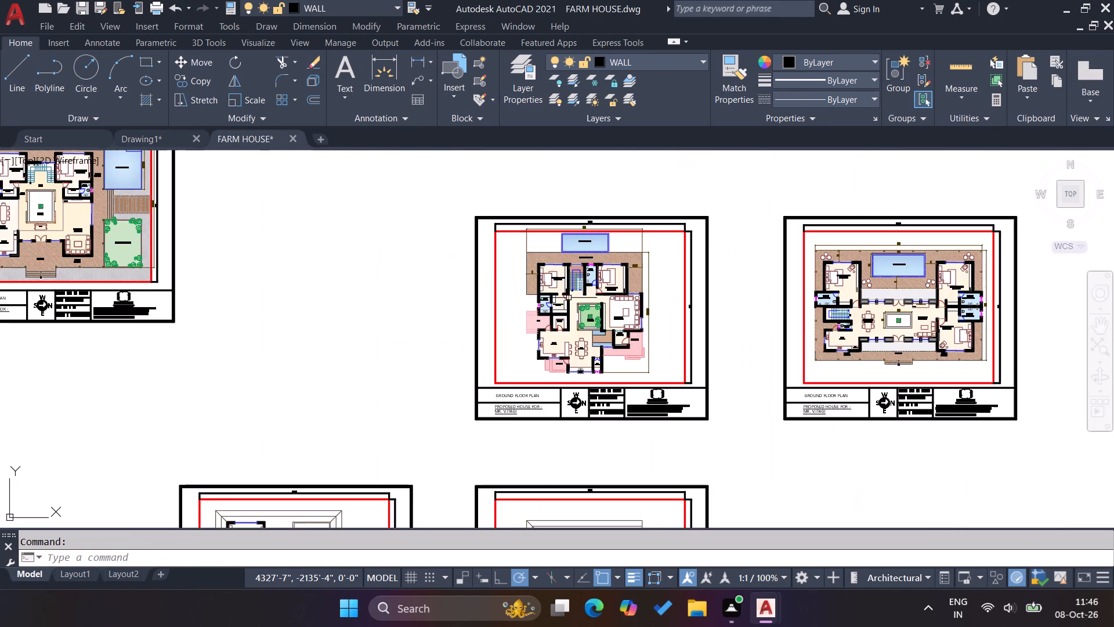
{"action": "scroll", "coordinate": [575, 301], "scroll_direction": "down", "scroll_amount": 2}
{"action": "scroll", "coordinate": [349, 247], "scroll_direction": "up", "scroll_amount": 3}
{"action": "scroll", "coordinate": [401, 260], "scroll_direction": "up", "scroll_amount": 3}
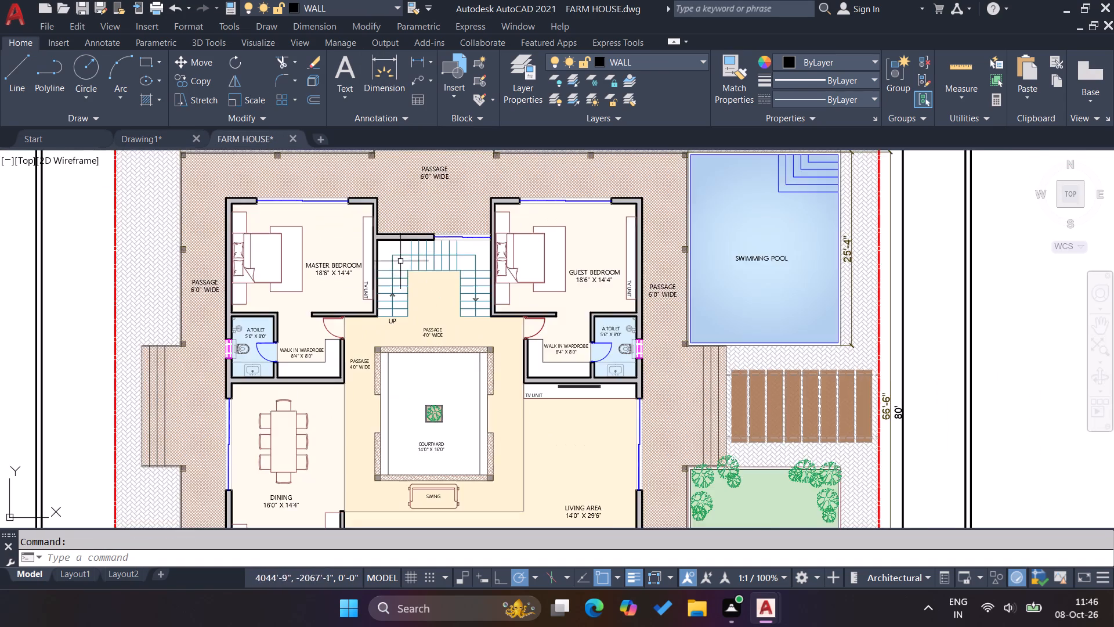
{"action": "scroll", "coordinate": [400, 275], "scroll_direction": "up", "scroll_amount": 3}
{"action": "left_click", "coordinate": [379, 363]}
{"action": "left_click", "coordinate": [328, 353]}
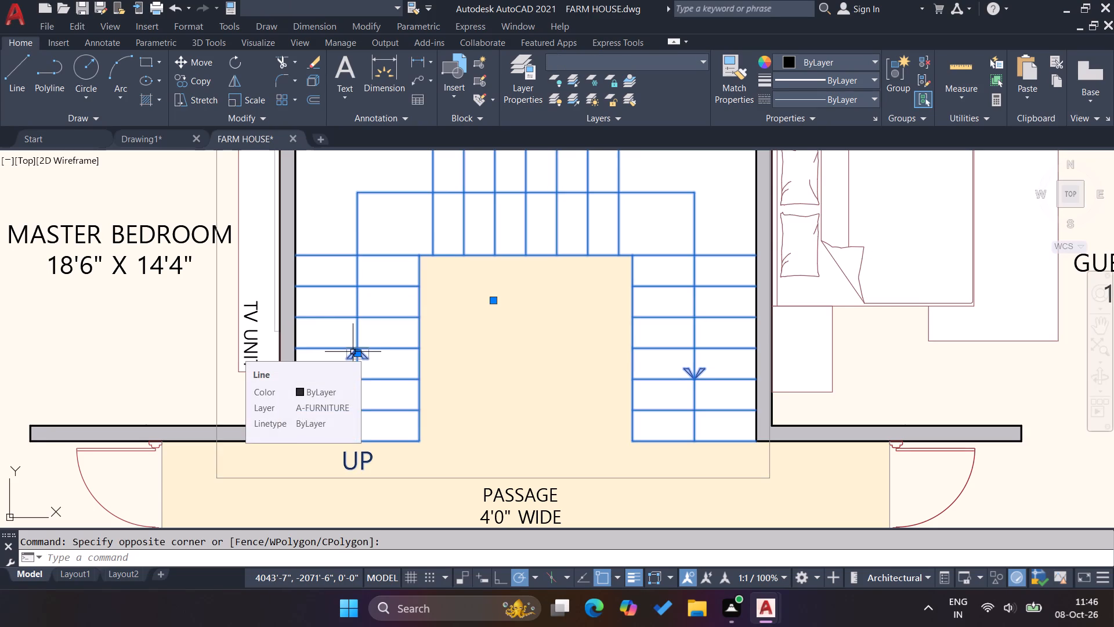
{"action": "key", "text": "ctrl+c"}
Paste the copied staircase into Drawing1, in the empty space beside the floor plan's staircase.
{"action": "left_click", "coordinate": [143, 135]}
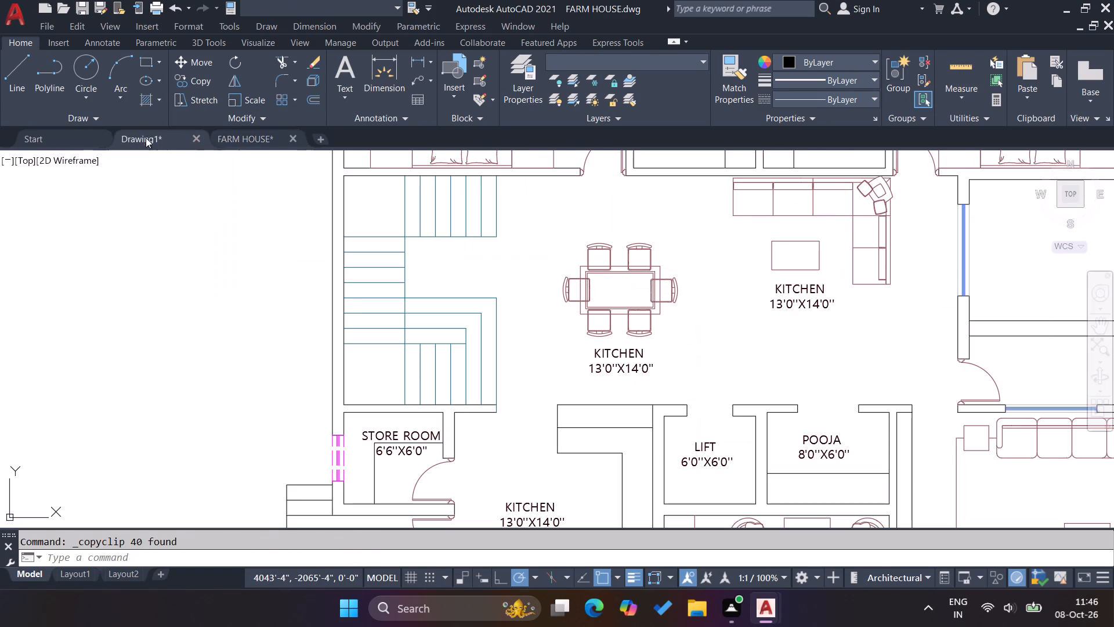
{"action": "key", "text": "ctrl+v"}
{"action": "scroll", "coordinate": [546, 329], "scroll_direction": "down", "scroll_amount": 2}
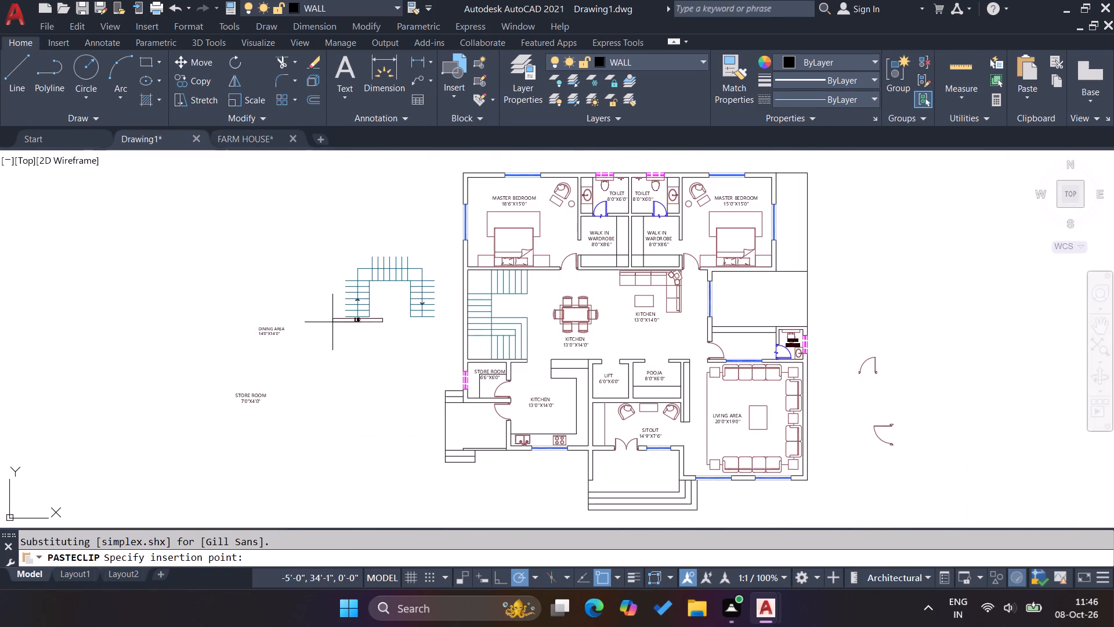
{"action": "left_click", "coordinate": [323, 316]}
{"action": "key", "text": "Escape"}
{"action": "scroll", "coordinate": [337, 310], "scroll_direction": "up", "scroll_amount": 3}
{"action": "left_click", "coordinate": [388, 305]}
{"action": "left_click", "coordinate": [341, 296]}
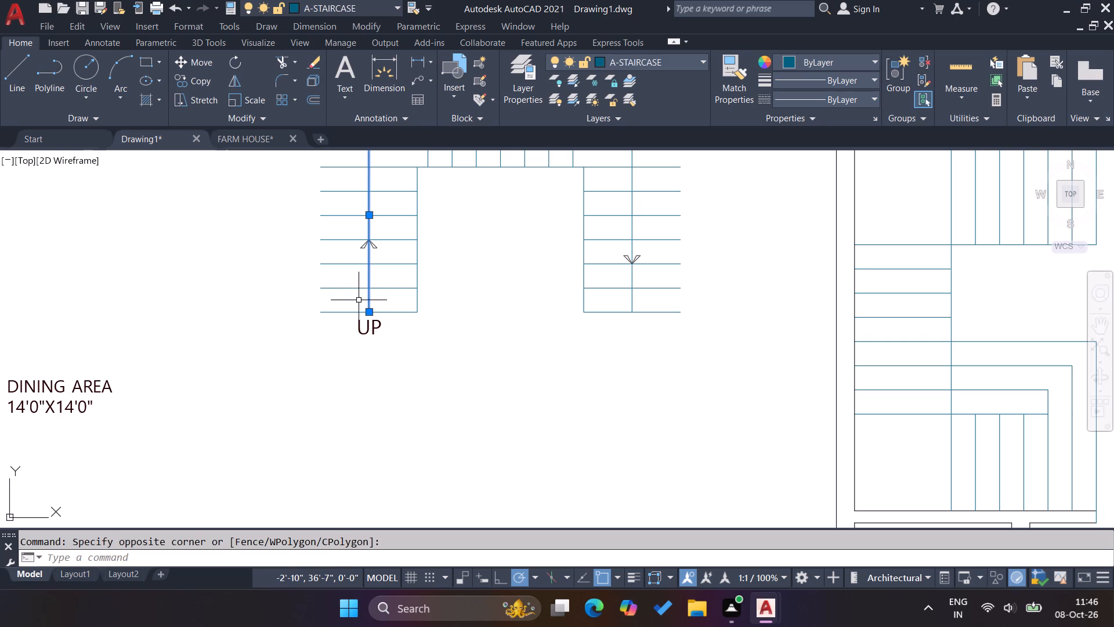
{"action": "key", "text": "Escape"}
{"action": "scroll", "coordinate": [328, 280], "scroll_direction": "down", "scroll_amount": 4}
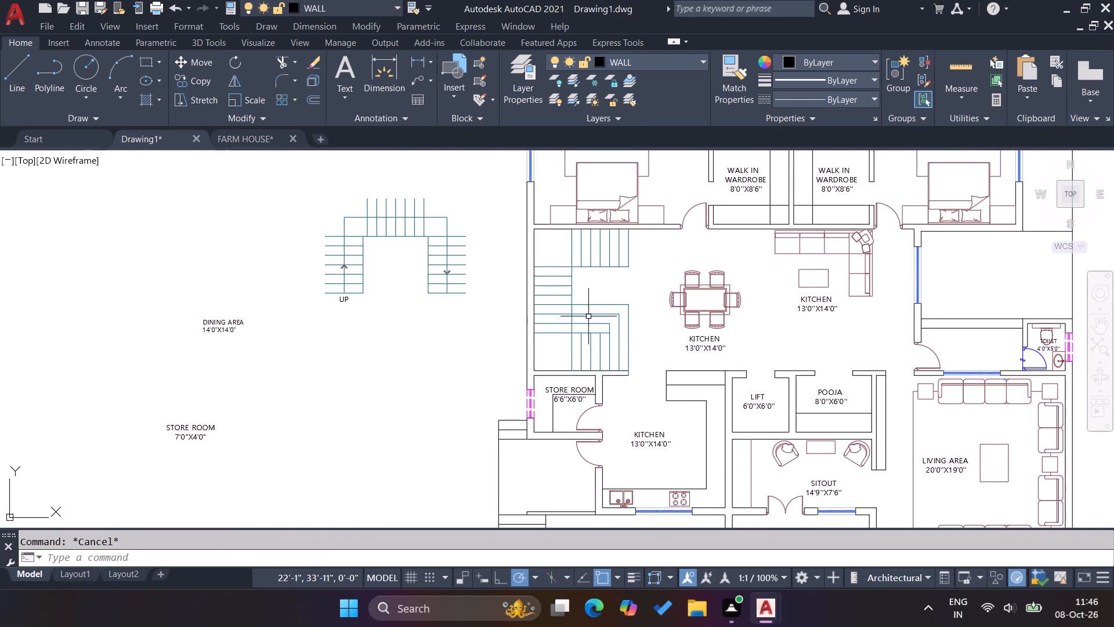
Draw a horizontal line through the middle of the staircase's lower flight, ending at the centre of the corner landing.
{"action": "scroll", "coordinate": [673, 345], "scroll_direction": "up", "scroll_amount": 1}
{"action": "key", "text": "l"}
{"action": "key", "text": "Return"}
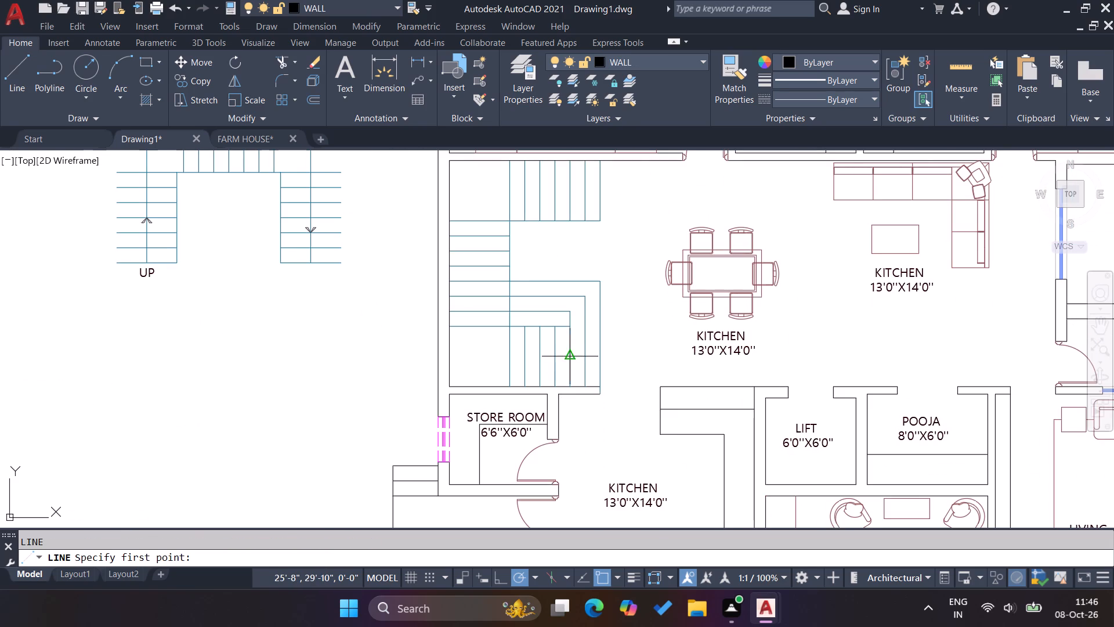
{"action": "left_click", "coordinate": [552, 354]}
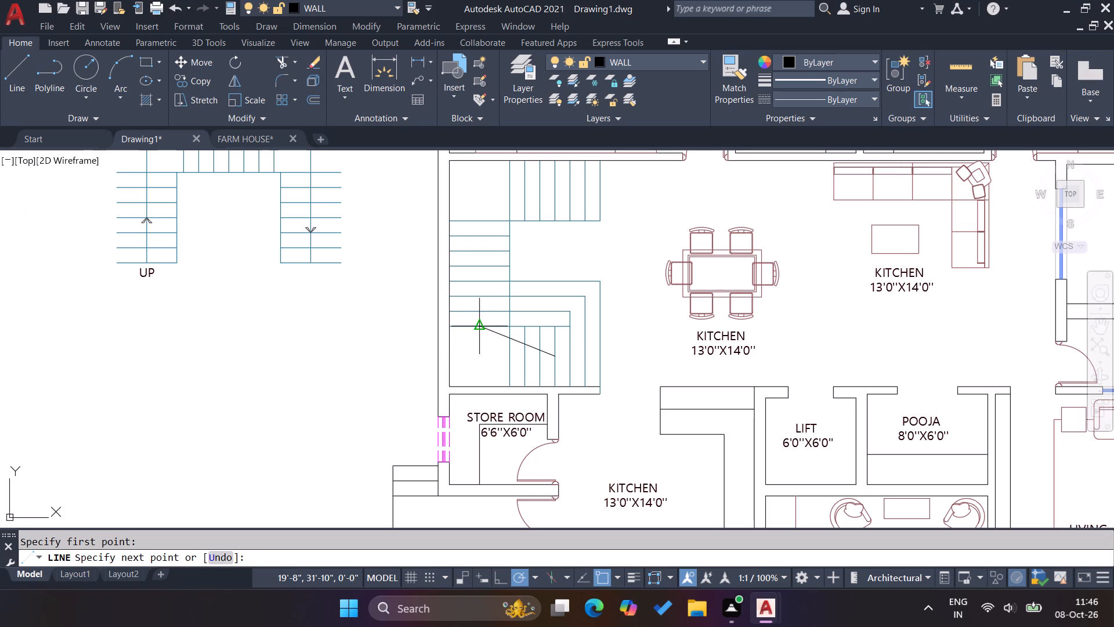
{"action": "left_click", "coordinate": [481, 355]}
{"action": "key", "text": "Escape"}
{"action": "key", "text": "Escape"}
Draw a vertical line about 7' long through the midpoints of the treads in the staircase's middle flight.
{"action": "key", "text": "l"}
{"action": "key", "text": "Return"}
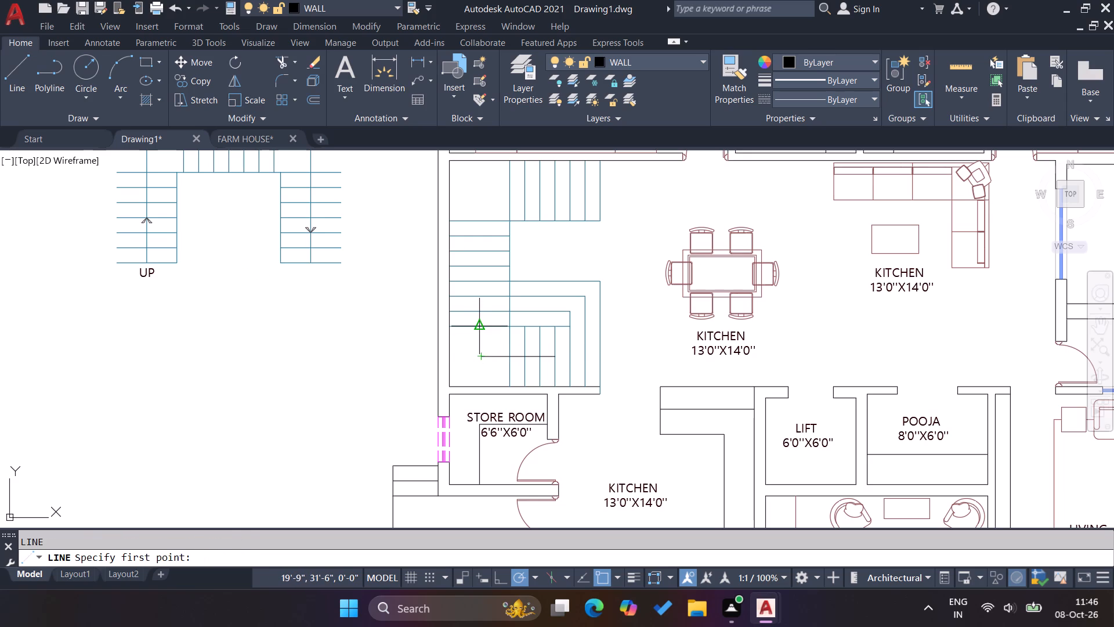
{"action": "left_click", "coordinate": [479, 326]}
{"action": "left_click", "coordinate": [481, 221]}
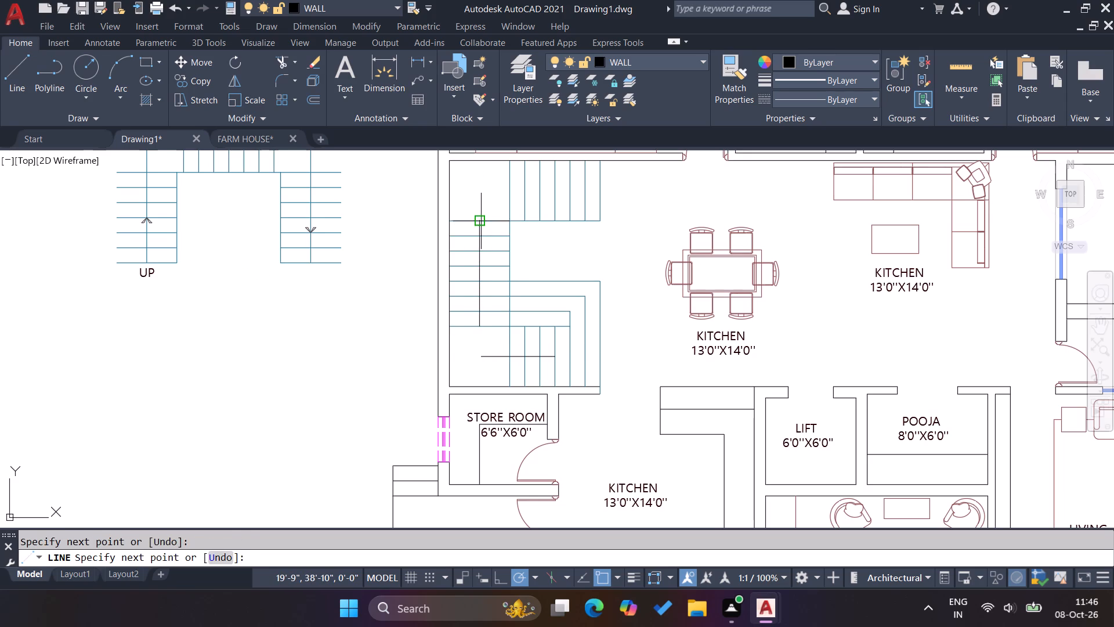
{"action": "key", "text": "Escape"}
Draw a horizontal line through the middle of the staircase's upper flight, from its first to its last tread line.
{"action": "key", "text": "l"}
{"action": "key", "text": "Return"}
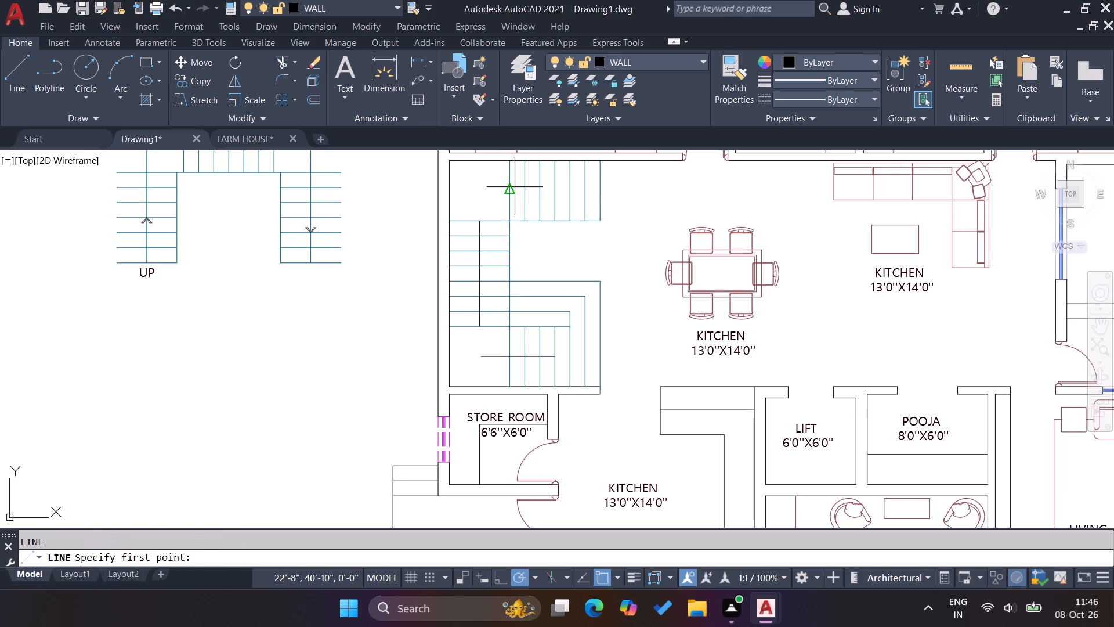
{"action": "left_click", "coordinate": [514, 186]}
{"action": "left_click", "coordinate": [602, 186]}
{"action": "key", "text": "Escape"}
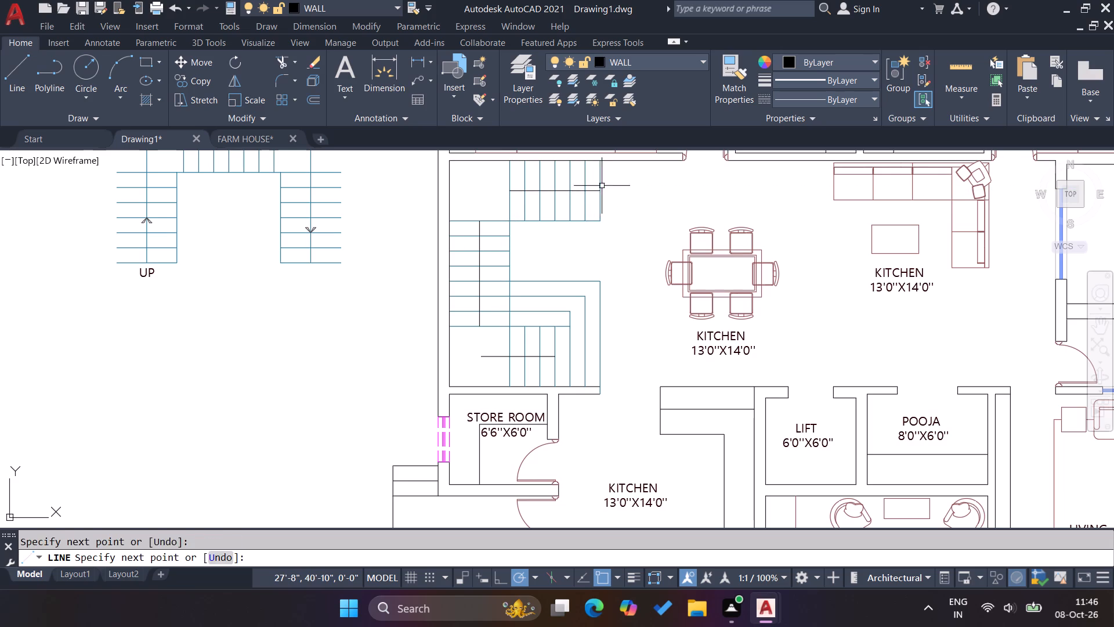
{"action": "key", "text": "Escape"}
Fillet the vertical centre line with the upper and lower horizontal ones to form two sharp corners on the landings.
{"action": "key", "text": "f"}
{"action": "key", "text": "Return"}
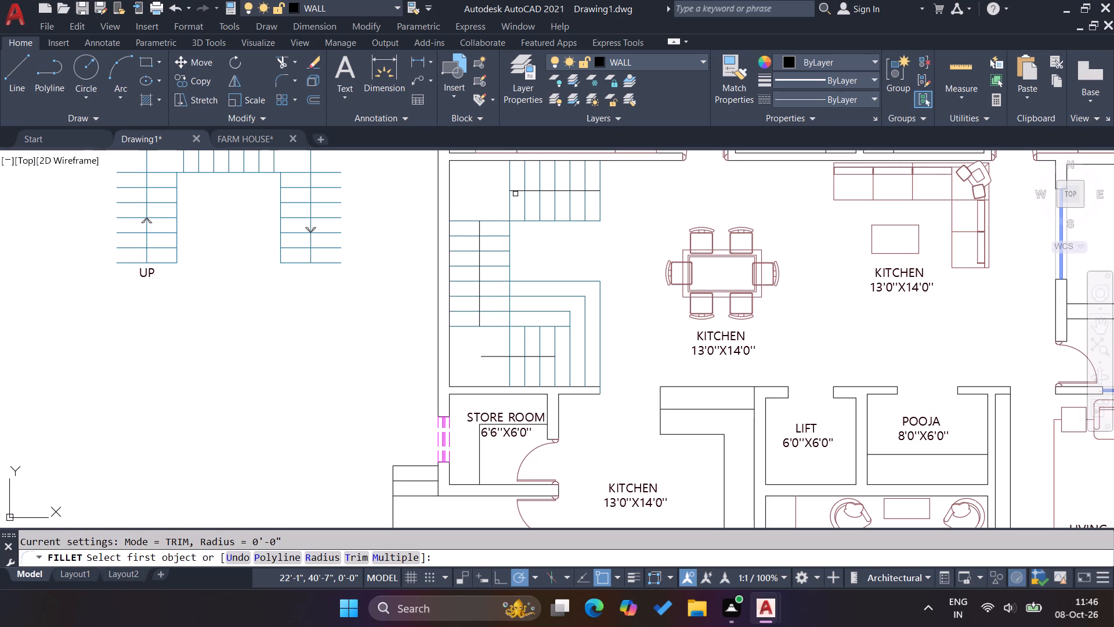
{"action": "double_click", "coordinate": [515, 193]}
{"action": "left_click", "coordinate": [479, 227]}
{"action": "key", "text": "Return"}
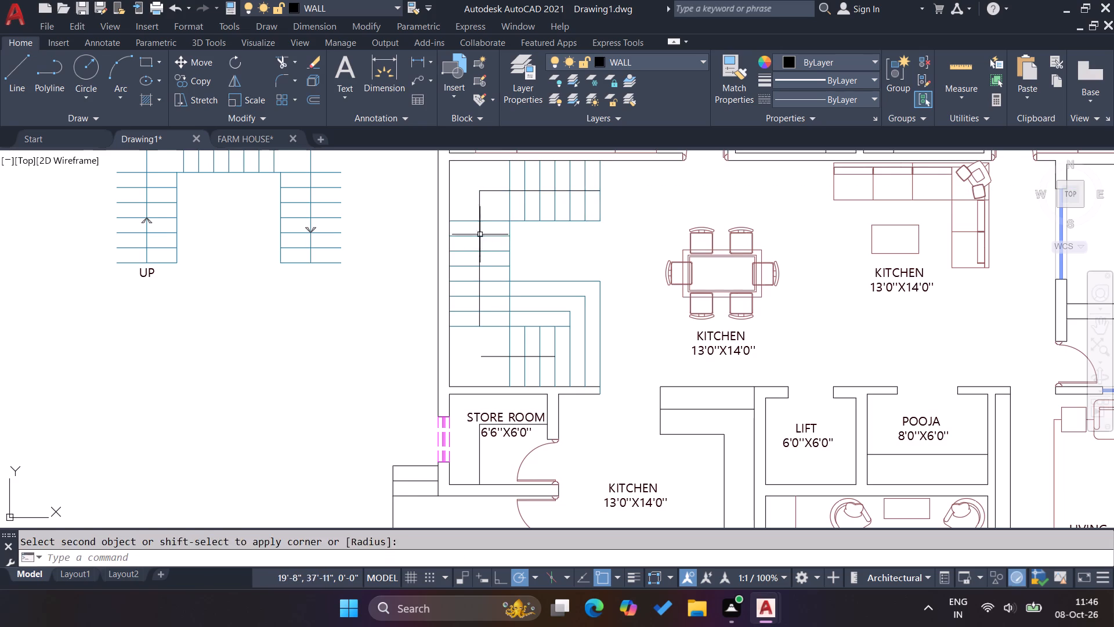
{"action": "left_click", "coordinate": [478, 318]}
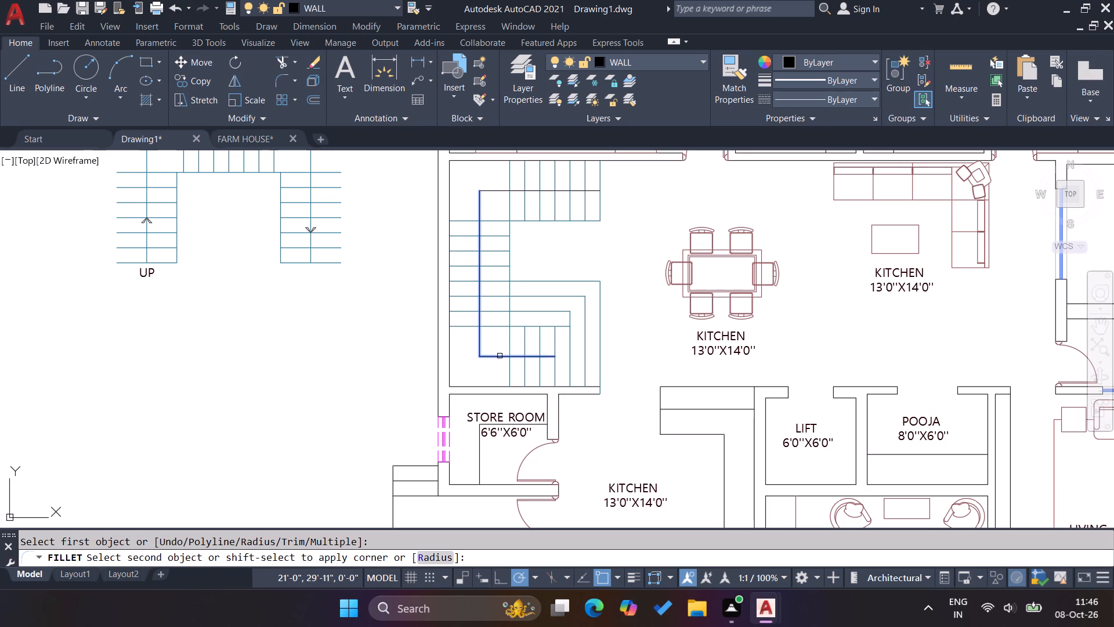
{"action": "left_click", "coordinate": [500, 356]}
{"action": "key", "text": "Escape"}
{"action": "key", "text": "Escape"}
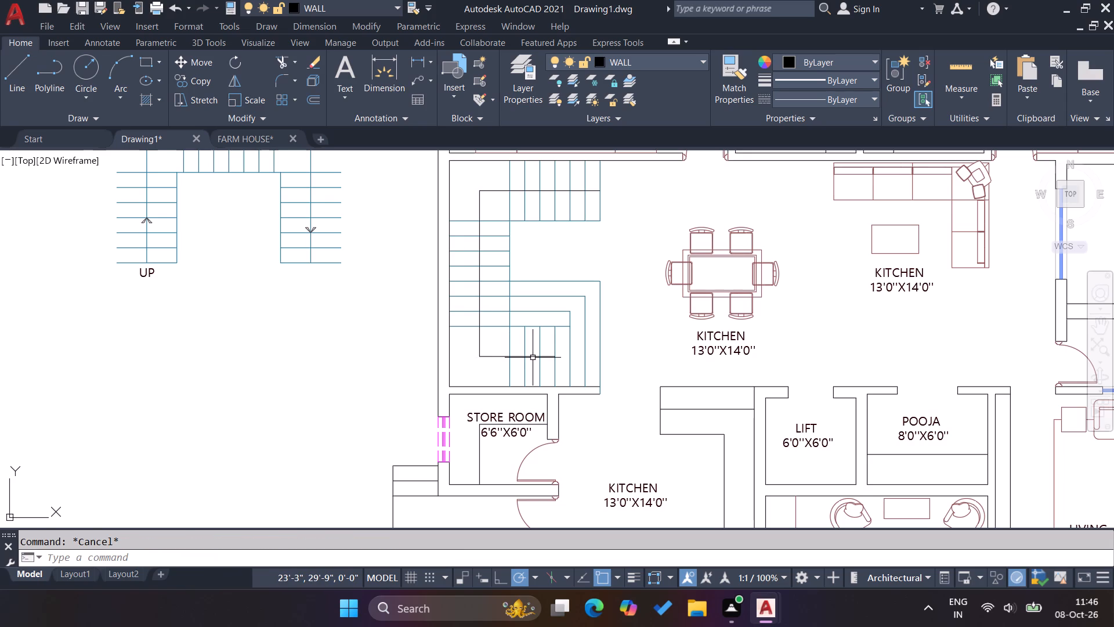
Extend the lower flight's centre line to the outermost tread line of the staircase.
{"action": "type", "text": "ex"}
{"action": "key", "text": "Return"}
{"action": "scroll", "coordinate": [562, 349], "scroll_direction": "up", "scroll_amount": 3}
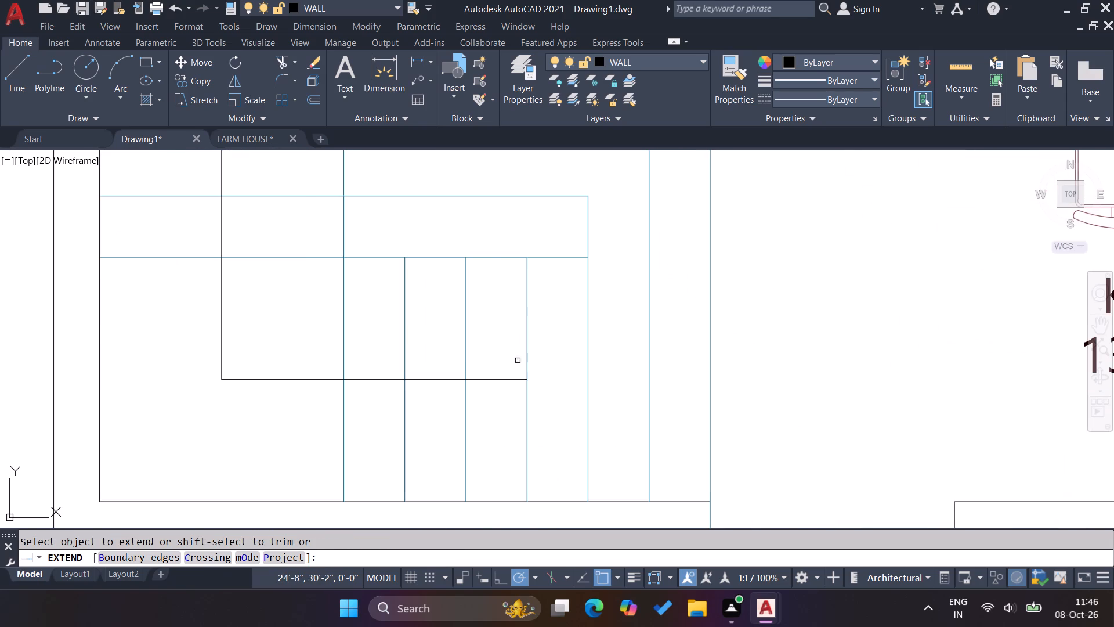
{"action": "left_click", "coordinate": [499, 361]}
{"action": "left_click", "coordinate": [499, 398]}
{"action": "left_click", "coordinate": [501, 372]}
{"action": "left_click", "coordinate": [505, 403]}
{"action": "left_click", "coordinate": [509, 372]}
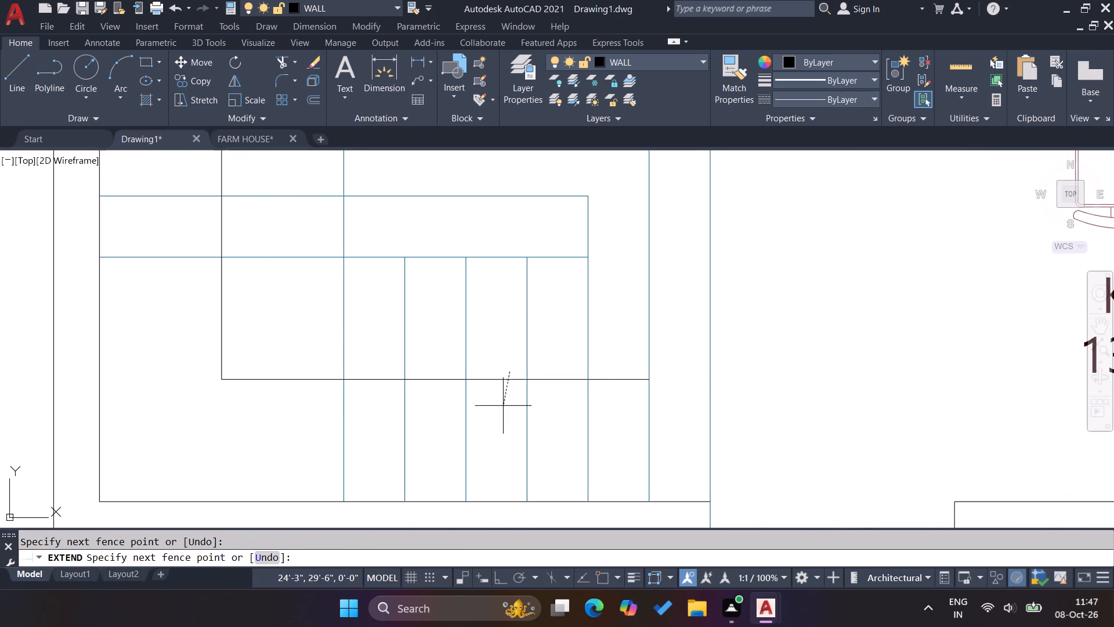
{"action": "left_click", "coordinate": [503, 407]}
{"action": "key", "text": "Escape"}
{"action": "scroll", "coordinate": [551, 388], "scroll_direction": "down", "scroll_amount": 3}
{"action": "key", "text": "Escape"}
{"action": "key", "text": "Escape"}
{"action": "key", "text": "Escape"}
{"action": "key", "text": "Escape"}
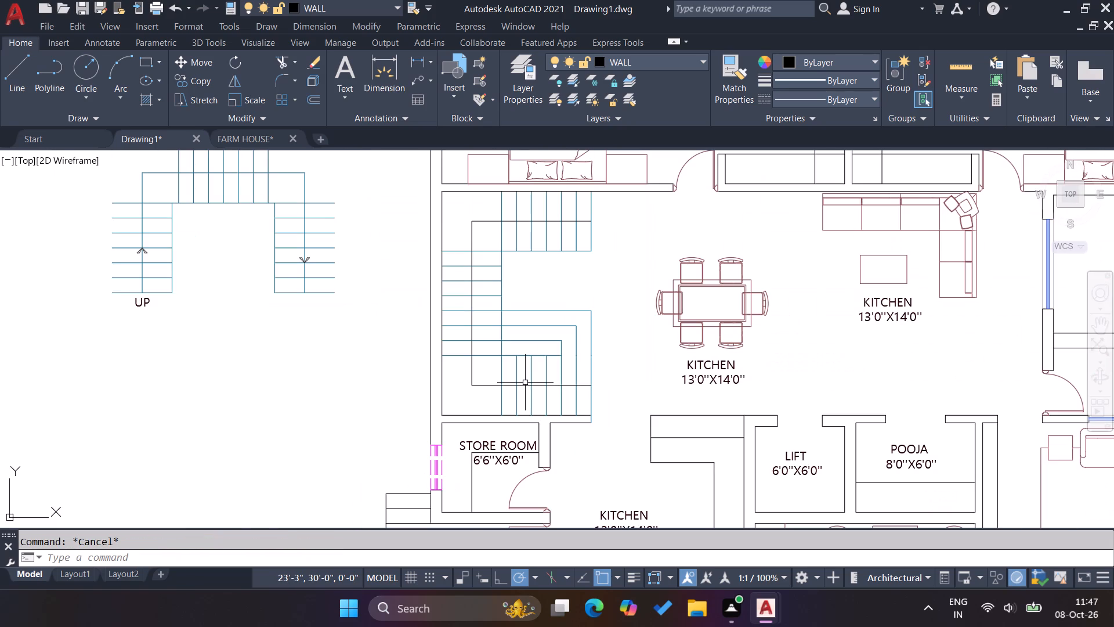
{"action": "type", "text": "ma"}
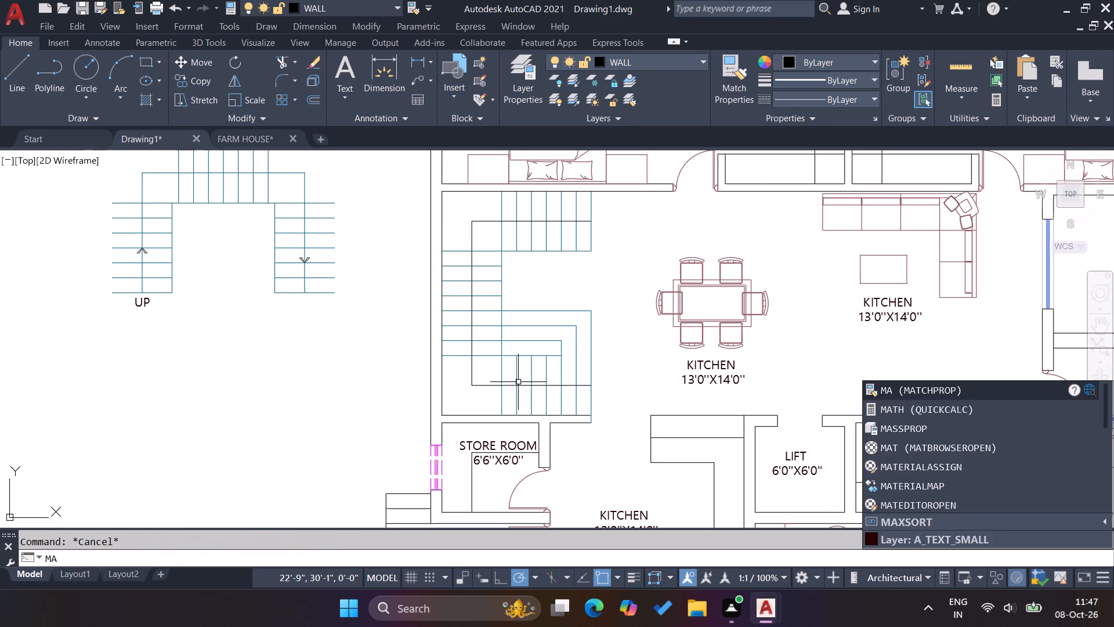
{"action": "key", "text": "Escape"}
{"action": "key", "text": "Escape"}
Join the upper, vertical and lower centre lines of the staircase into a single polyline.
{"action": "left_click_drag", "start_coordinate": [483, 392], "coordinate": [477, 391]}
{"action": "left_click", "coordinate": [465, 372]}
{"action": "scroll", "coordinate": [482, 228], "scroll_direction": "up", "scroll_amount": 2}
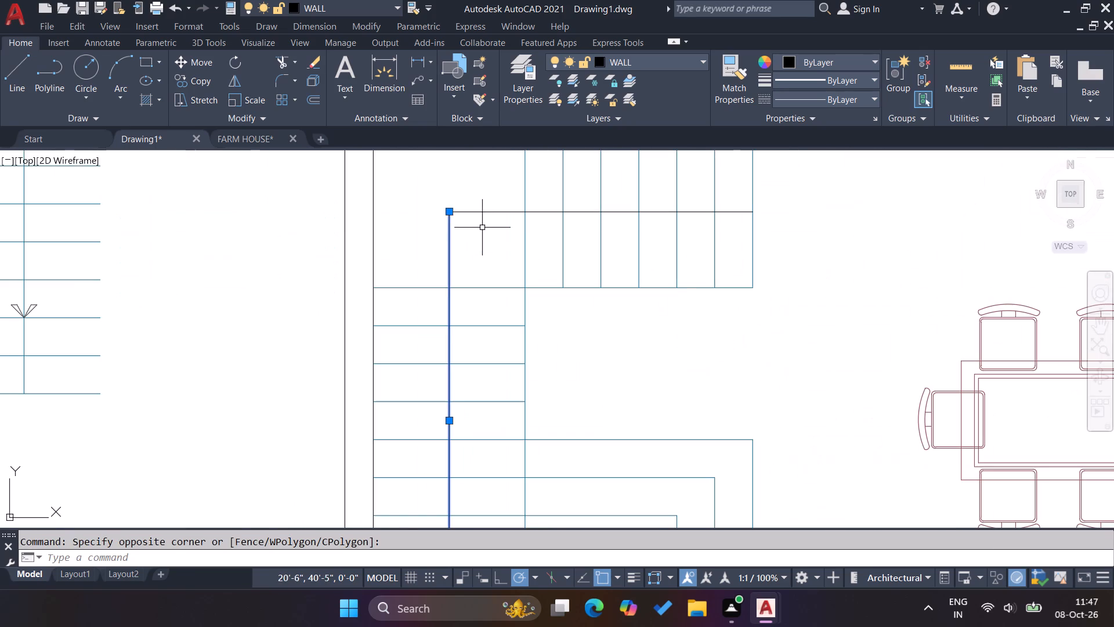
{"action": "left_click", "coordinate": [495, 230]}
{"action": "left_click", "coordinate": [471, 214]}
{"action": "left_click", "coordinate": [478, 222]}
{"action": "left_click", "coordinate": [452, 200]}
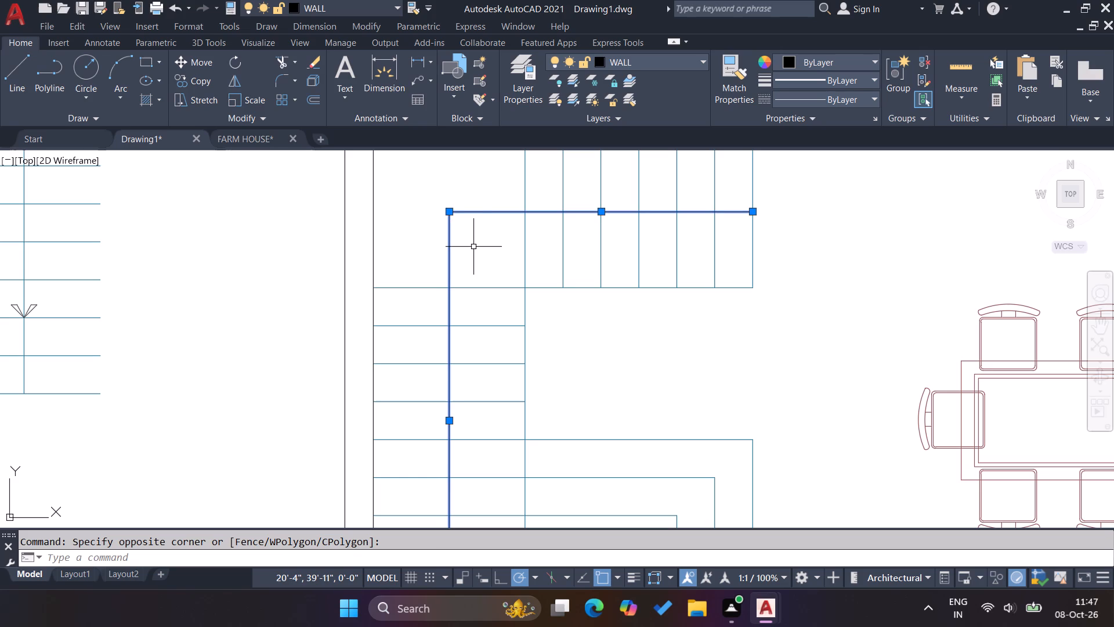
{"action": "key", "text": "j"}
{"action": "key", "text": "Return"}
{"action": "key", "text": "Escape"}
{"action": "scroll", "coordinate": [550, 255], "scroll_direction": "down", "scroll_amount": 2}
{"action": "key", "text": "Escape"}
{"action": "key", "text": "Escape"}
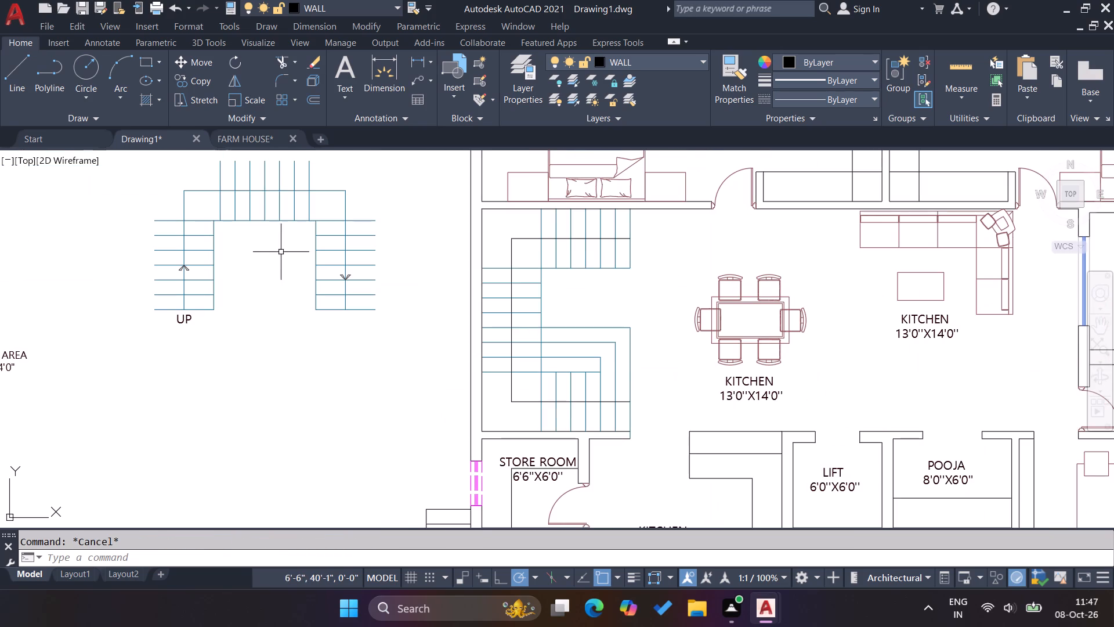
Copy the UP arrowhead from the pasted staircase to just outside the end of the lower flight's centre line.
{"action": "scroll", "coordinate": [175, 265], "scroll_direction": "up", "scroll_amount": 2}
{"action": "left_click", "coordinate": [190, 282]}
{"action": "left_click", "coordinate": [178, 273]}
{"action": "scroll", "coordinate": [192, 275], "scroll_direction": "up", "scroll_amount": 2}
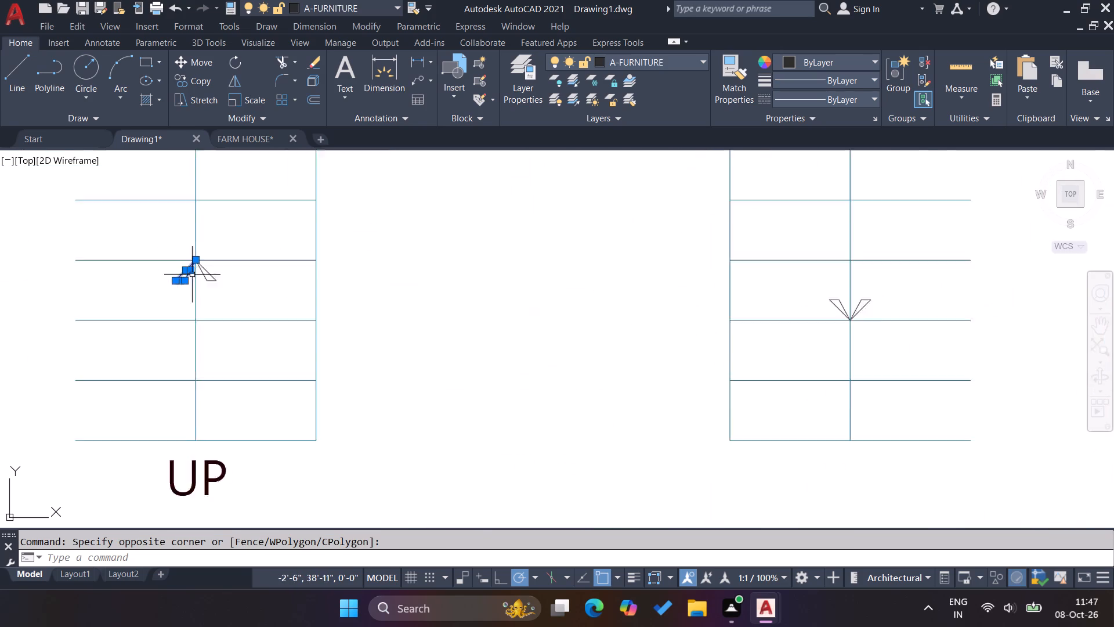
{"action": "scroll", "coordinate": [194, 276], "scroll_direction": "up", "scroll_amount": 2}
{"action": "left_click", "coordinate": [297, 315]}
{"action": "left_click", "coordinate": [224, 272]}
{"action": "key", "text": "c"}
{"action": "key", "text": "o"}
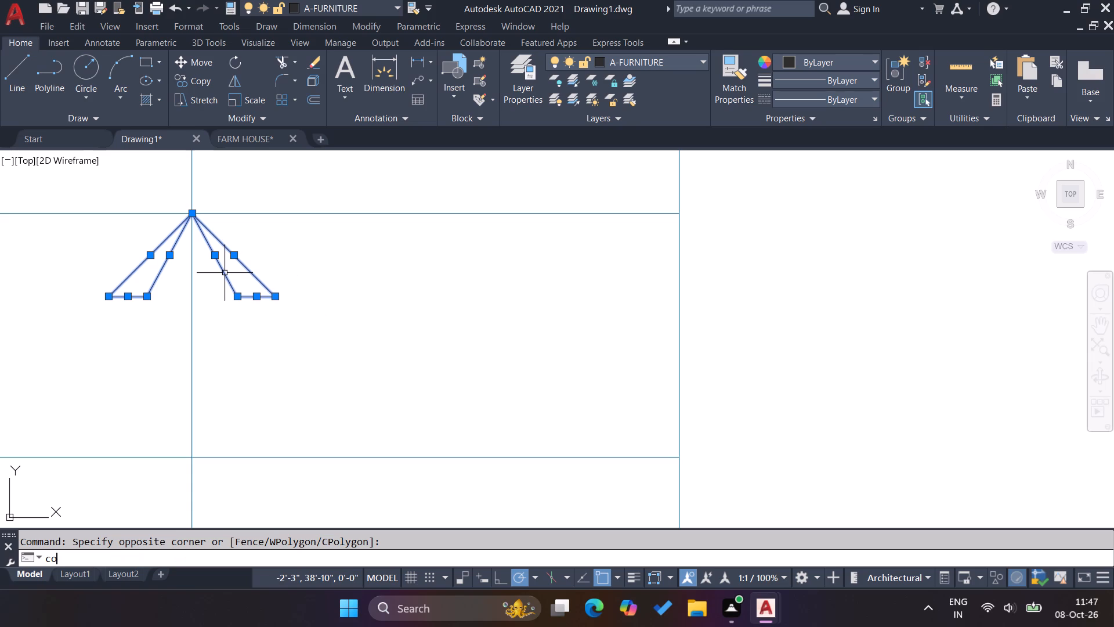
{"action": "key", "text": "Return"}
{"action": "left_click", "coordinate": [193, 208]}
{"action": "scroll", "coordinate": [273, 268], "scroll_direction": "down", "scroll_amount": 6}
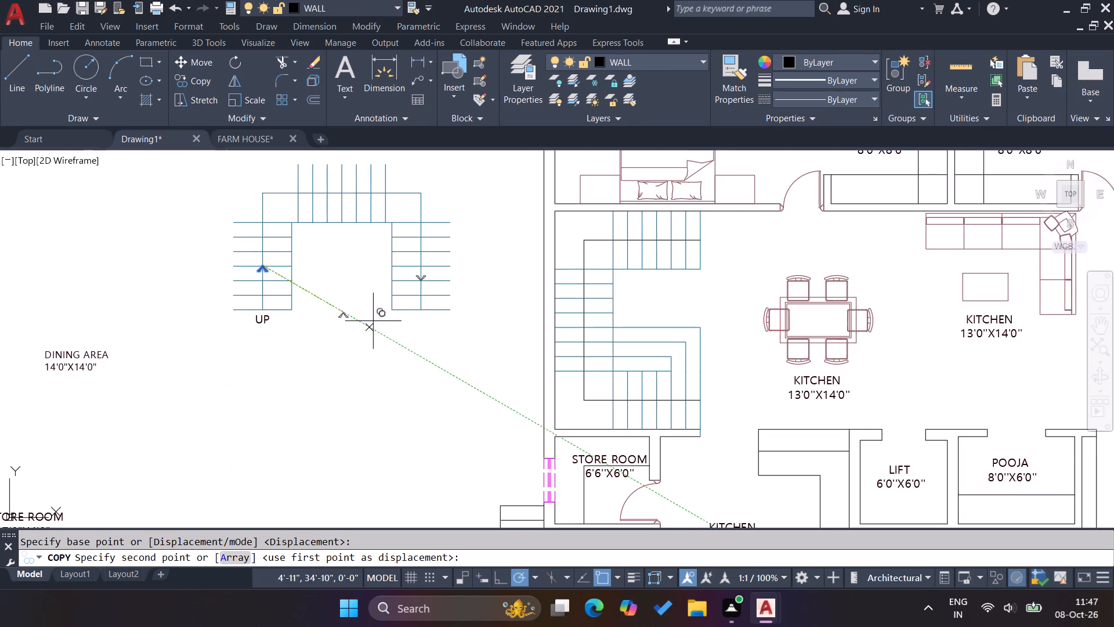
{"action": "scroll", "coordinate": [683, 400], "scroll_direction": "up", "scroll_amount": 3}
{"action": "scroll", "coordinate": [765, 407], "scroll_direction": "up", "scroll_amount": 3}
{"action": "left_click", "coordinate": [791, 396]}
{"action": "key", "text": "Escape"}
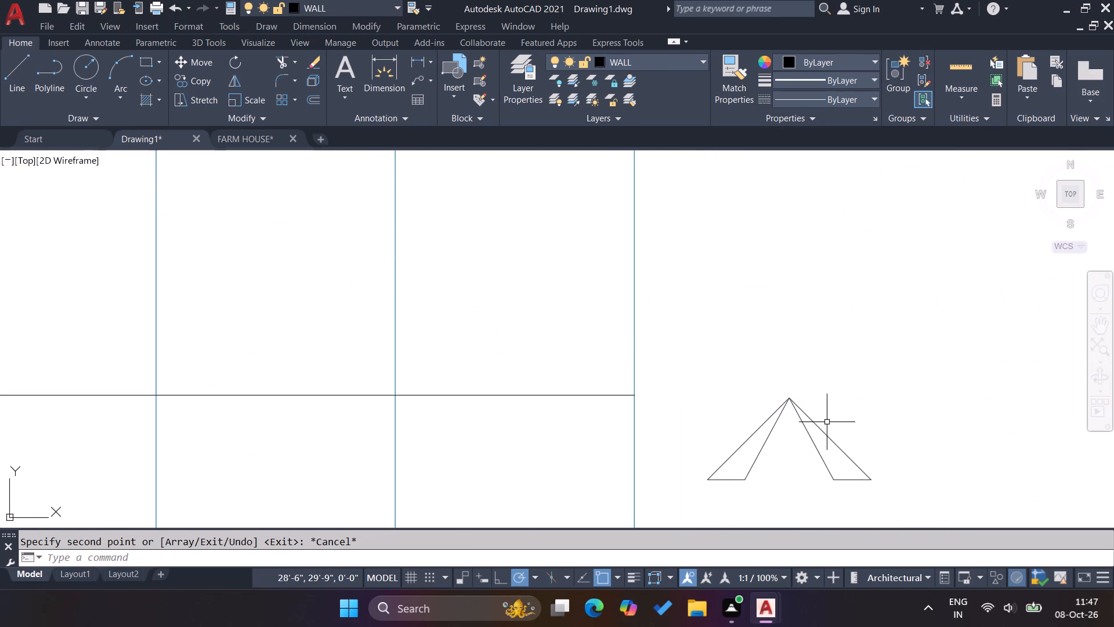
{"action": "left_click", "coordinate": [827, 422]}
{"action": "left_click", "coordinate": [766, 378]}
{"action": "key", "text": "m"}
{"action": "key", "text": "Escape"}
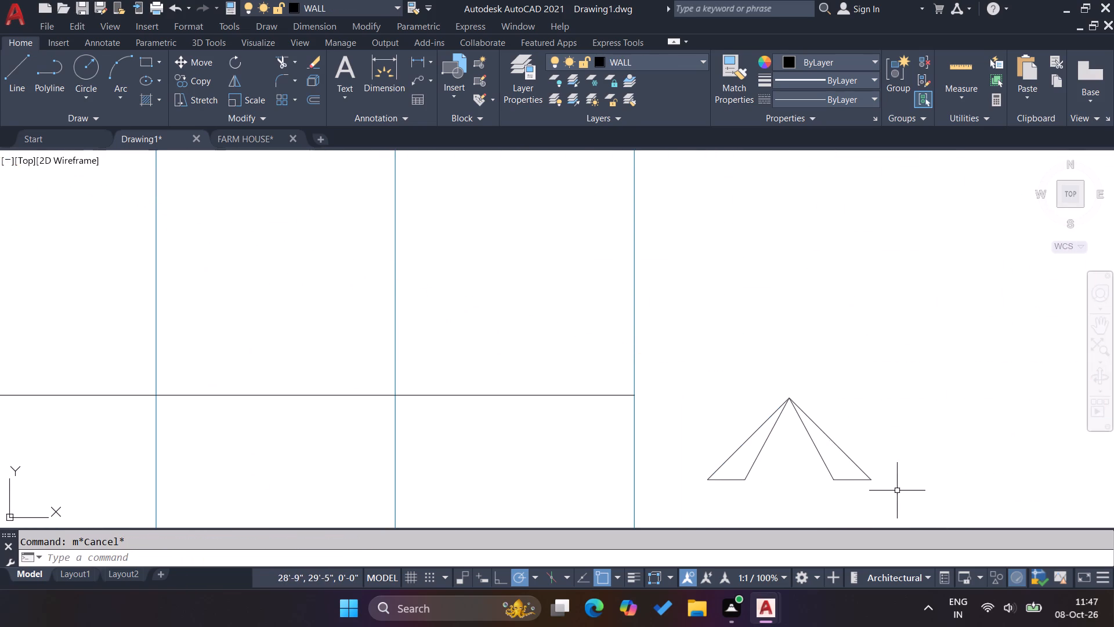
Group all the lines of the copied arrowhead together.
{"action": "left_click_drag", "start_coordinate": [906, 496], "coordinate": [900, 492]}
{"action": "left_click", "coordinate": [687, 382]}
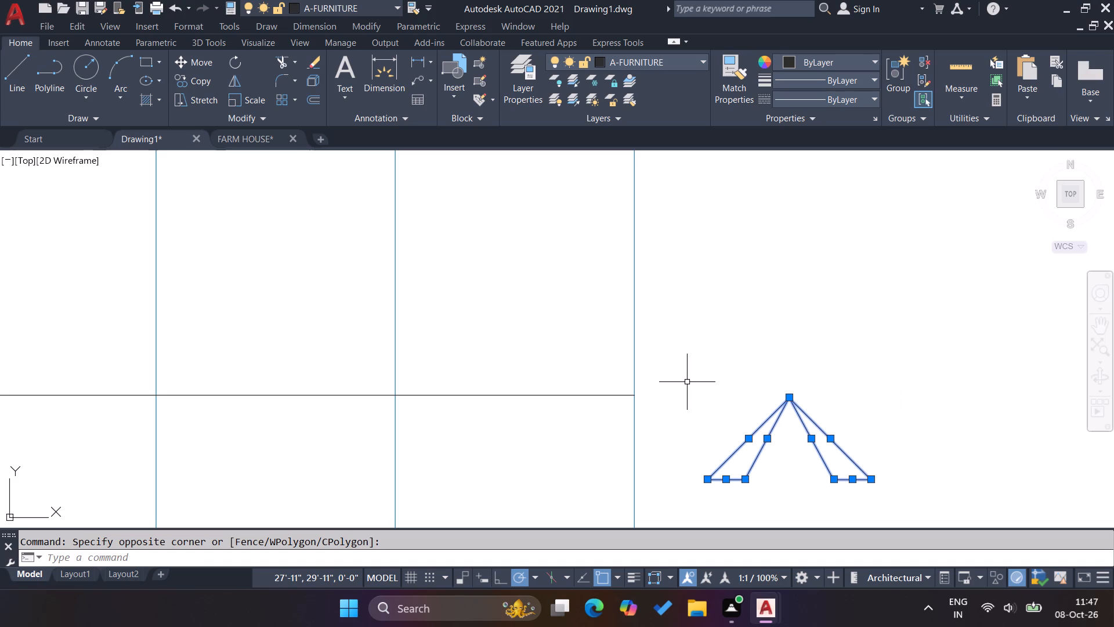
{"action": "key", "text": "g"}
{"action": "key", "text": "Return"}
Rotate the grouped arrowhead 90° so that it points towards the staircase.
{"action": "left_click_drag", "start_coordinate": [801, 448], "coordinate": [796, 445]}
{"action": "left_click", "coordinate": [744, 387]}
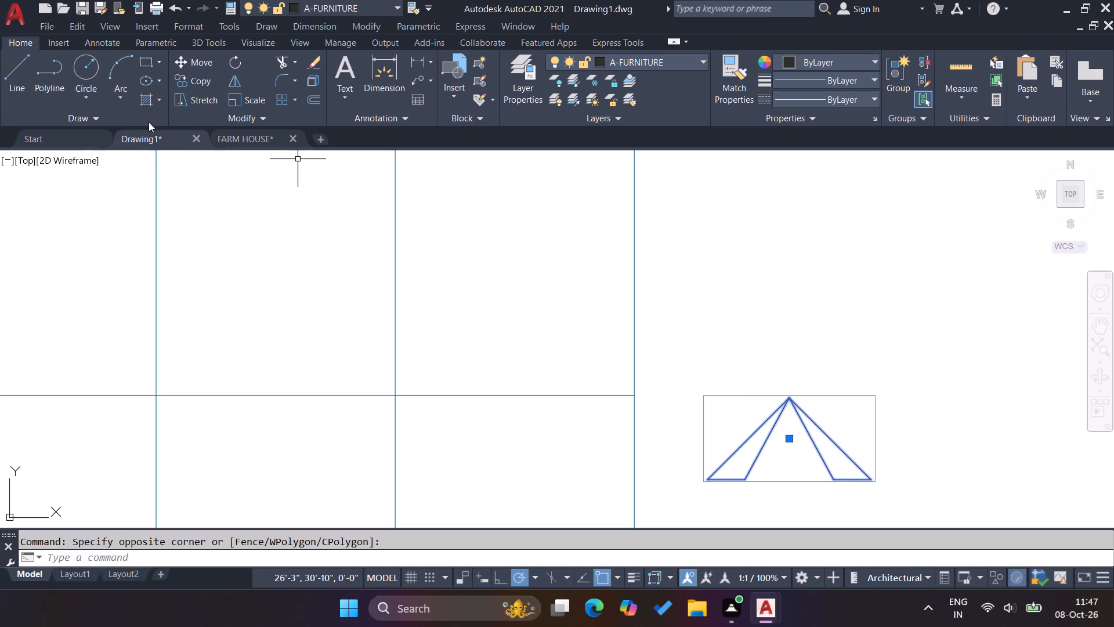
{"action": "left_click", "coordinate": [231, 63]}
{"action": "left_click", "coordinate": [750, 350]}
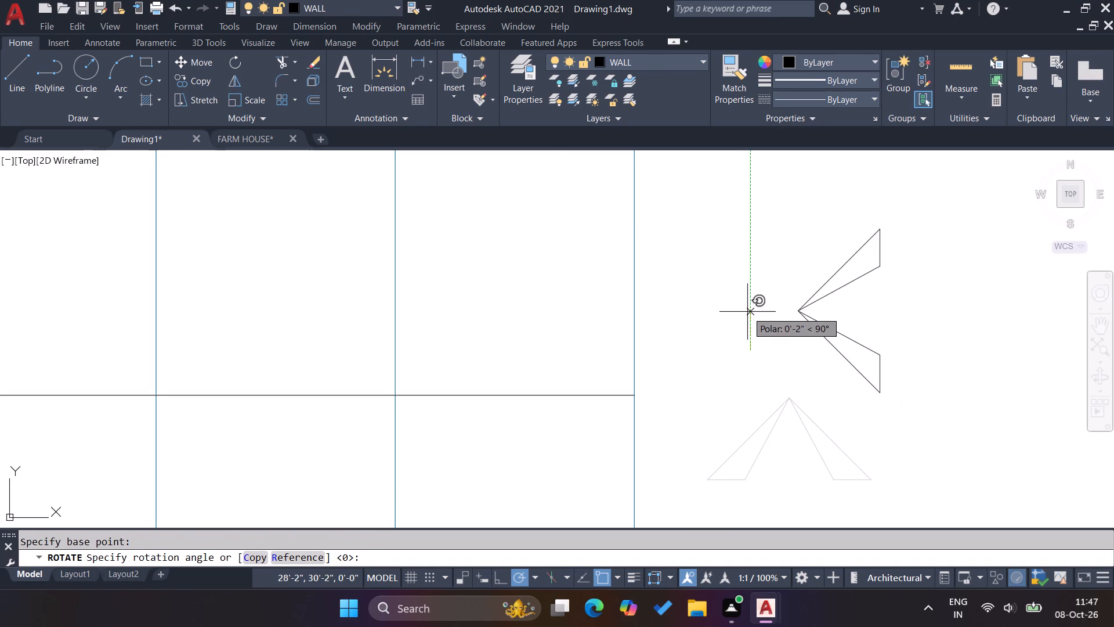
{"action": "left_click", "coordinate": [747, 312]}
Move the rotated arrowhead so its tip sits on the lower flight's centre line at a tread line.
{"action": "left_click", "coordinate": [811, 326]}
{"action": "key", "text": "m"}
{"action": "key", "text": "Return"}
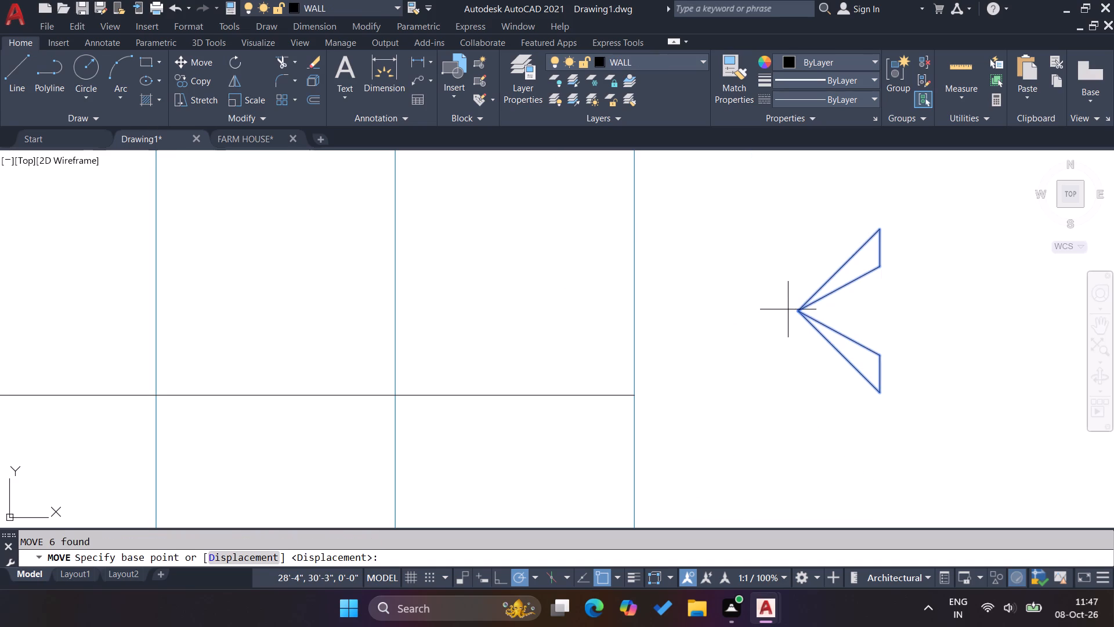
{"action": "left_click", "coordinate": [797, 314]}
{"action": "scroll", "coordinate": [797, 314], "scroll_direction": "down", "scroll_amount": 3}
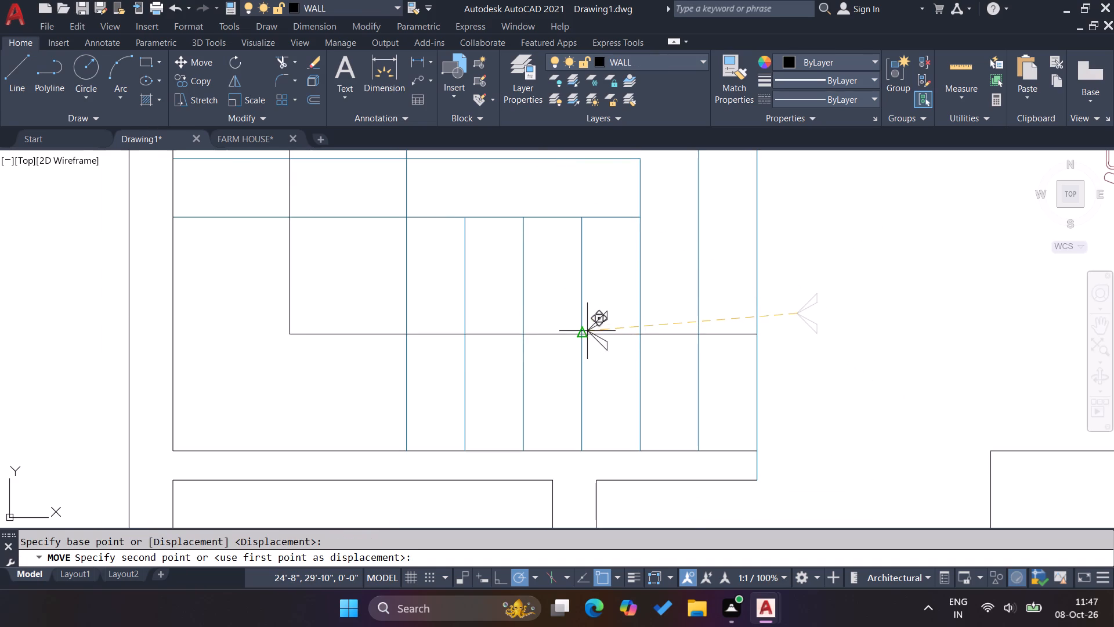
{"action": "left_click", "coordinate": [584, 331]}
{"action": "key", "text": "Escape"}
{"action": "key", "text": "Escape"}
{"action": "left_click", "coordinate": [583, 344]}
{"action": "key", "text": "Escape"}
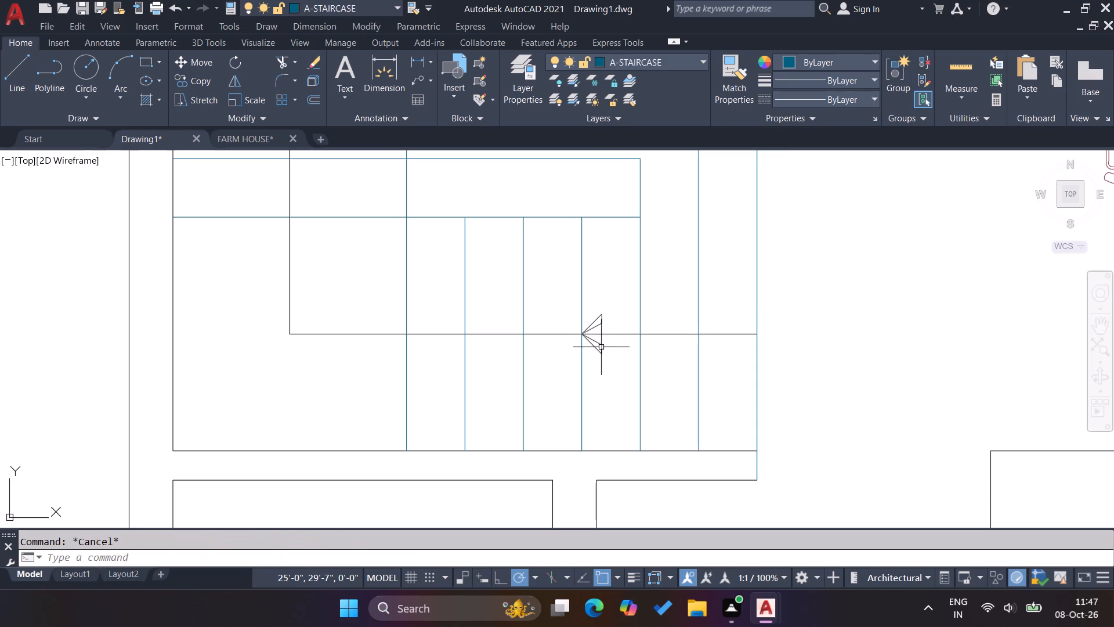
Mirror the lower flight's arrowhead about a vertical line through the flight, keeping the original.
{"action": "left_click", "coordinate": [601, 348]}
{"action": "left_click", "coordinate": [237, 78]}
{"action": "scroll", "coordinate": [447, 329], "scroll_direction": "down", "scroll_amount": 3}
{"action": "left_click", "coordinate": [466, 312]}
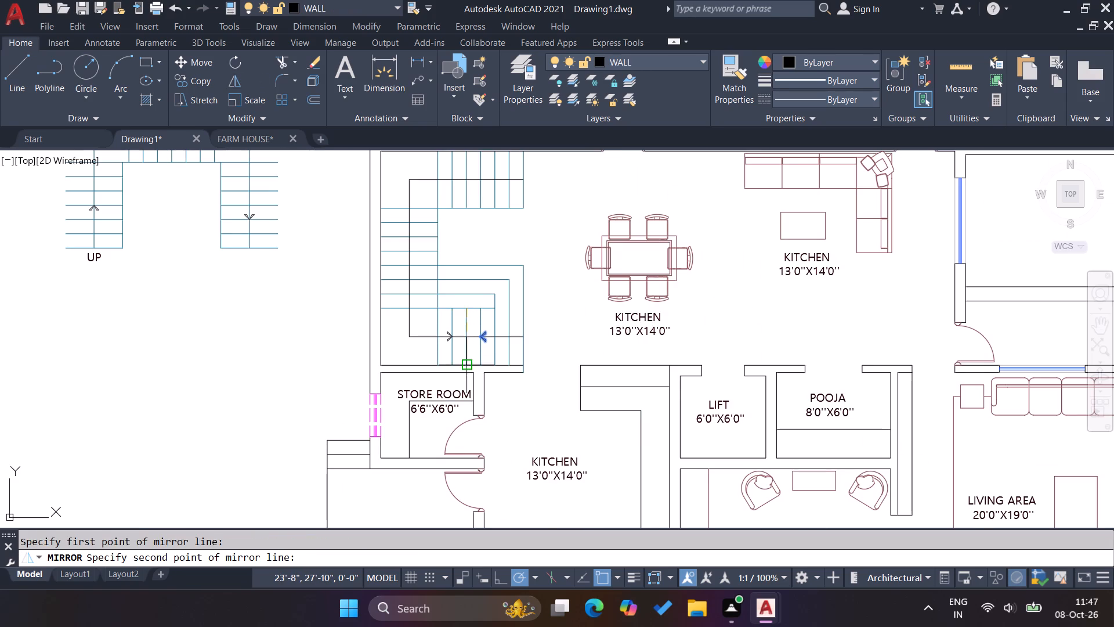
{"action": "left_click", "coordinate": [465, 363]}
{"action": "key", "text": "Return"}
Move the mirrored arrowhead so its tip meets the upper flight's centre line at the second-to-last tread line.
{"action": "scroll", "coordinate": [442, 344], "scroll_direction": "up", "scroll_amount": 3}
{"action": "left_click", "coordinate": [457, 337]}
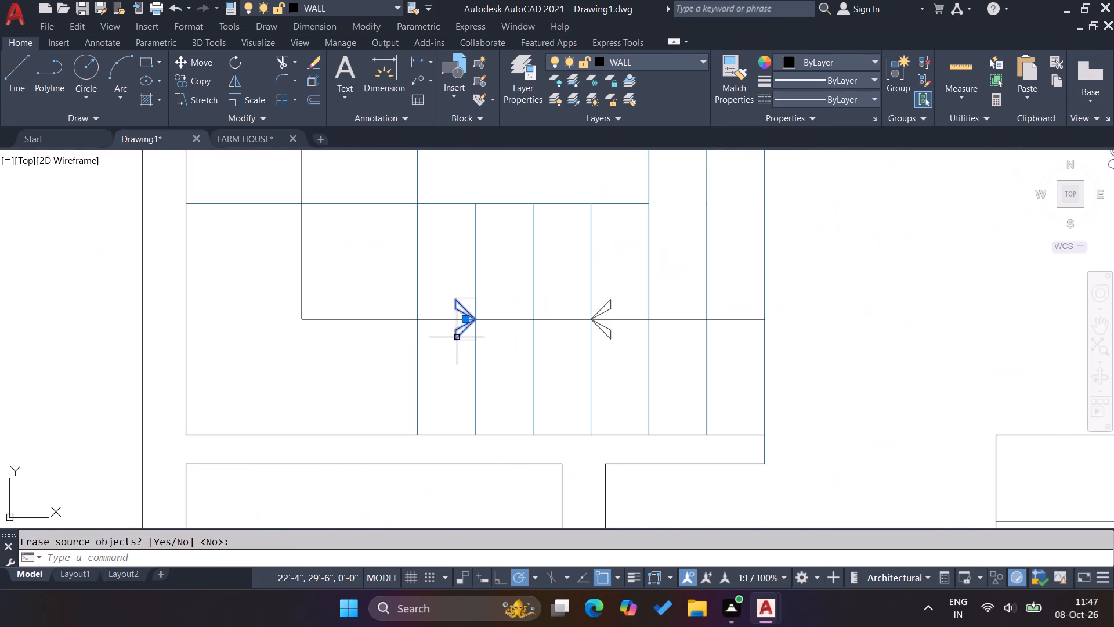
{"action": "key", "text": "m"}
{"action": "key", "text": "Return"}
{"action": "left_click", "coordinate": [477, 319]}
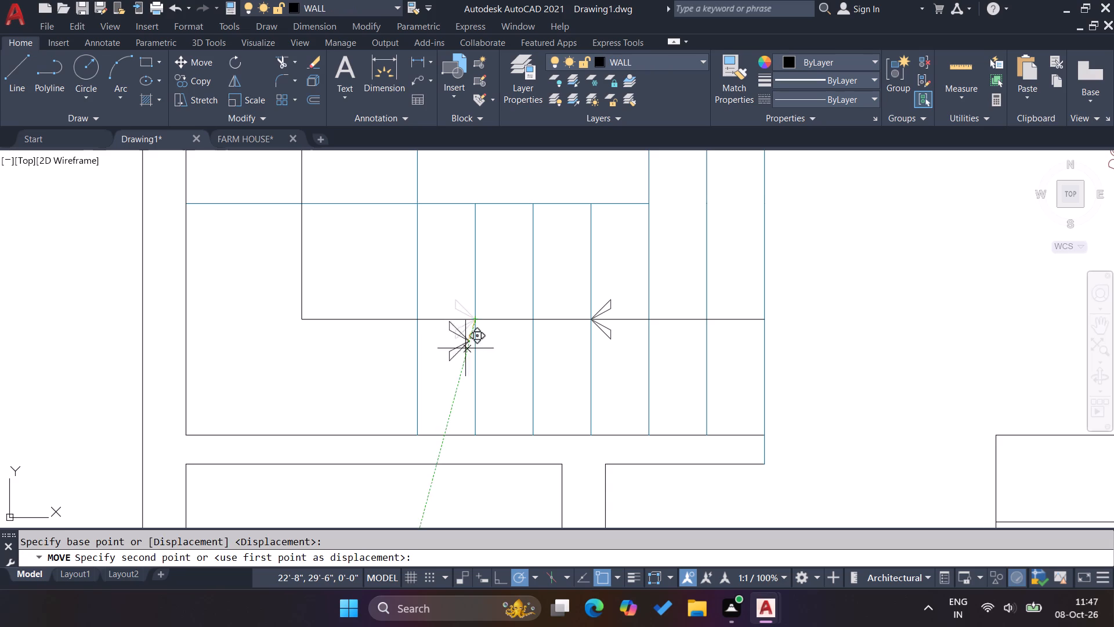
{"action": "scroll", "coordinate": [464, 354], "scroll_direction": "down", "scroll_amount": 5}
{"action": "scroll", "coordinate": [500, 250], "scroll_direction": "up", "scroll_amount": 5}
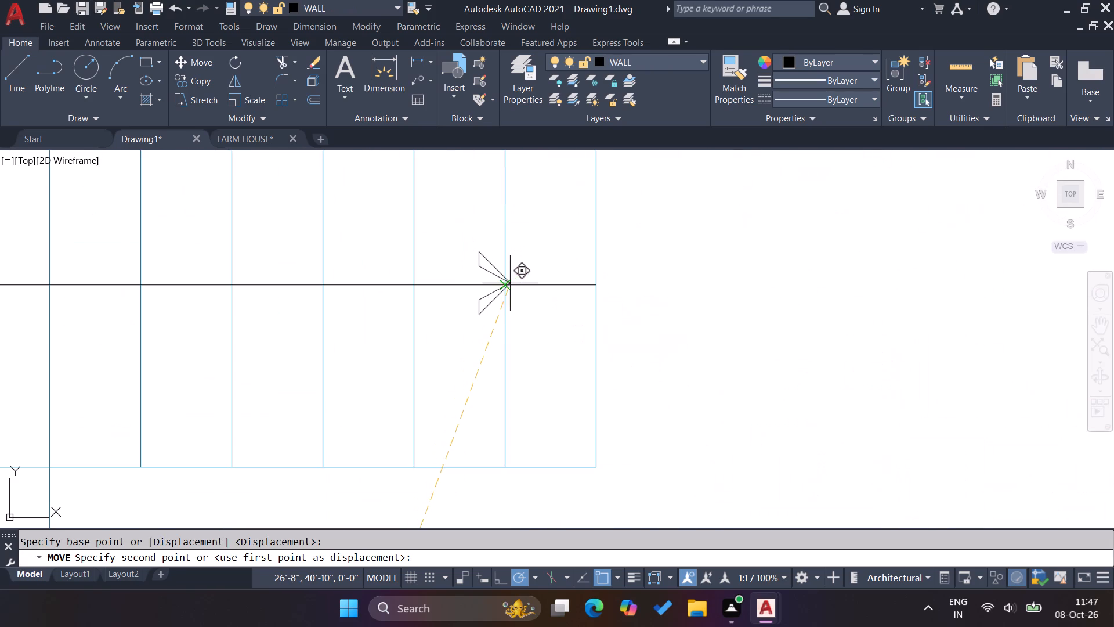
{"action": "left_click", "coordinate": [504, 284]}
{"action": "key", "text": "Escape"}
{"action": "key", "text": "Escape"}
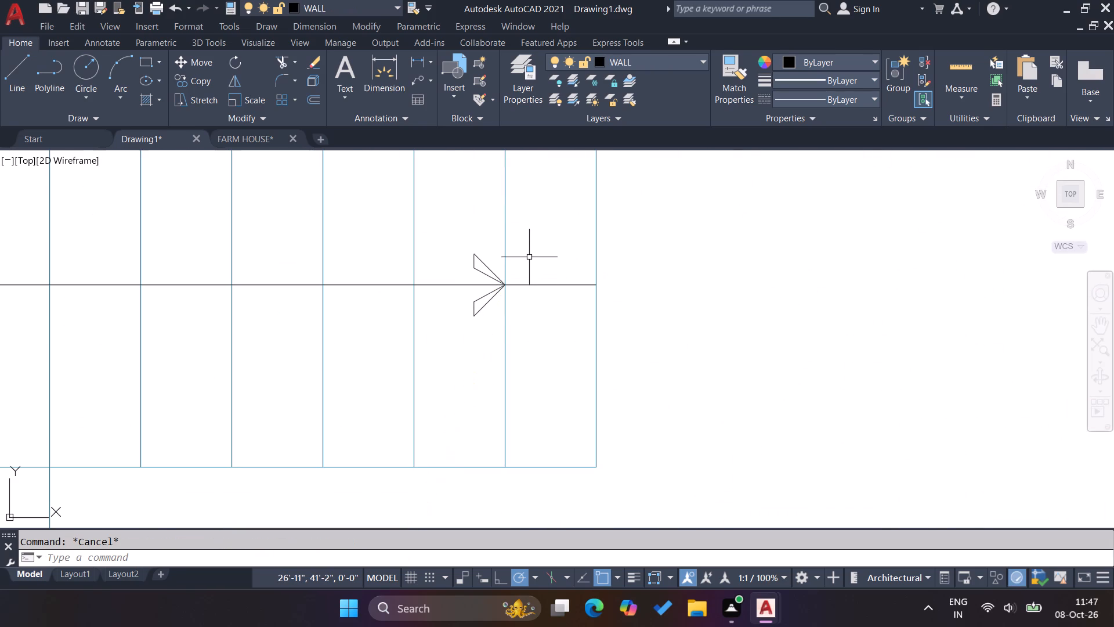
Match the properties of a stair tread line onto the centre line polyline and both arrowheads.
{"action": "key", "text": "Escape"}
{"action": "type", "text": "ma"}
{"action": "key", "text": "Return"}
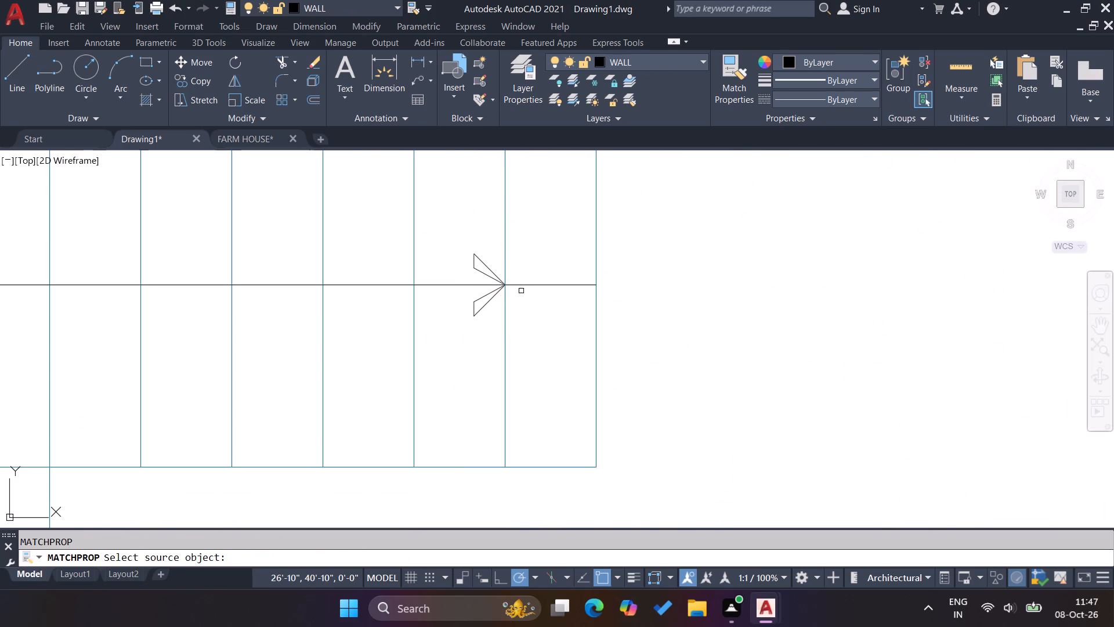
{"action": "left_click", "coordinate": [507, 322]}
{"action": "left_click", "coordinate": [495, 319]}
{"action": "left_click", "coordinate": [458, 244]}
{"action": "scroll", "coordinate": [460, 246], "scroll_direction": "down", "scroll_amount": 2}
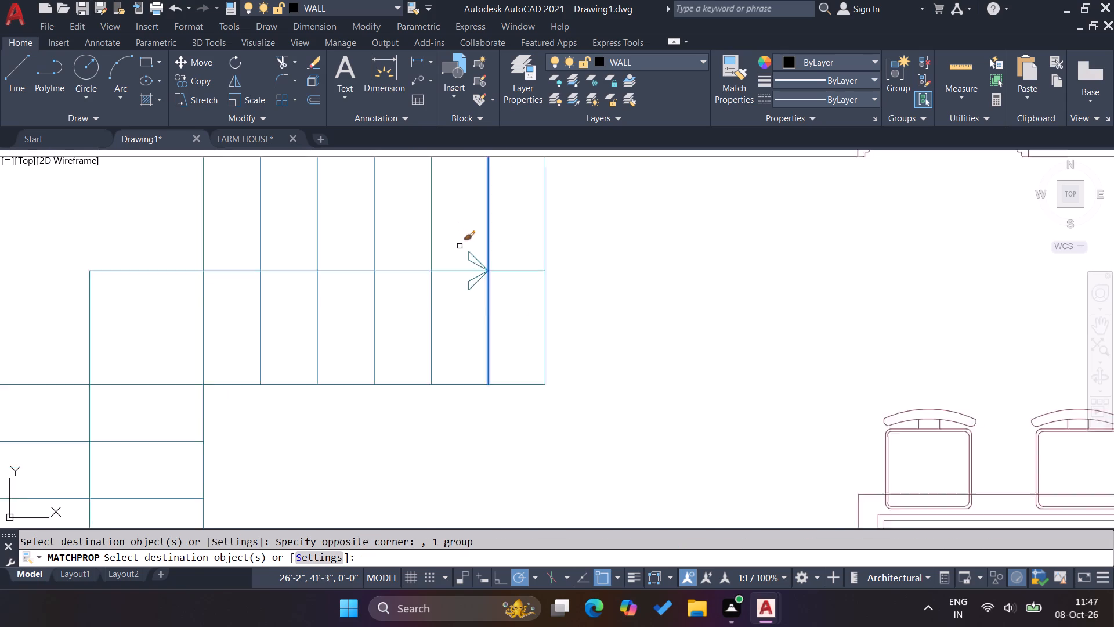
{"action": "scroll", "coordinate": [460, 246], "scroll_direction": "down", "scroll_amount": 2}
{"action": "scroll", "coordinate": [441, 428], "scroll_direction": "up", "scroll_amount": 3}
{"action": "left_click", "coordinate": [443, 394]}
{"action": "left_click", "coordinate": [436, 340]}
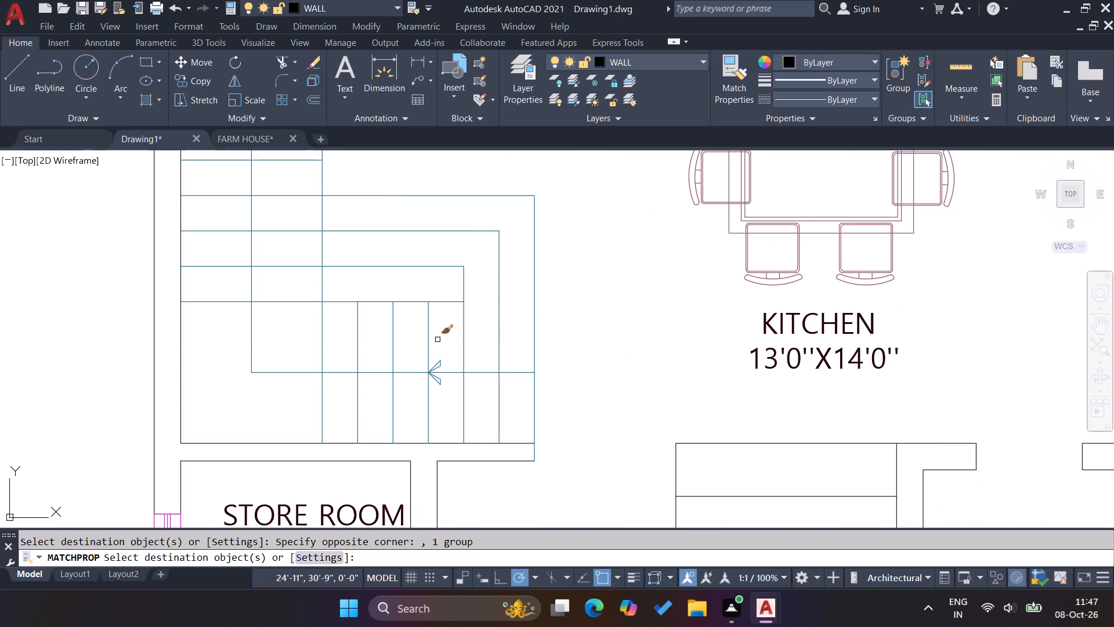
{"action": "key", "text": "Escape"}
{"action": "key", "text": "Escape"}
{"action": "scroll", "coordinate": [451, 352], "scroll_direction": "down", "scroll_amount": 2}
{"action": "key", "text": "Escape"}
Narrow the text box of the UP label beneath the pasted staircase.
{"action": "scroll", "coordinate": [451, 352], "scroll_direction": "down", "scroll_amount": 1}
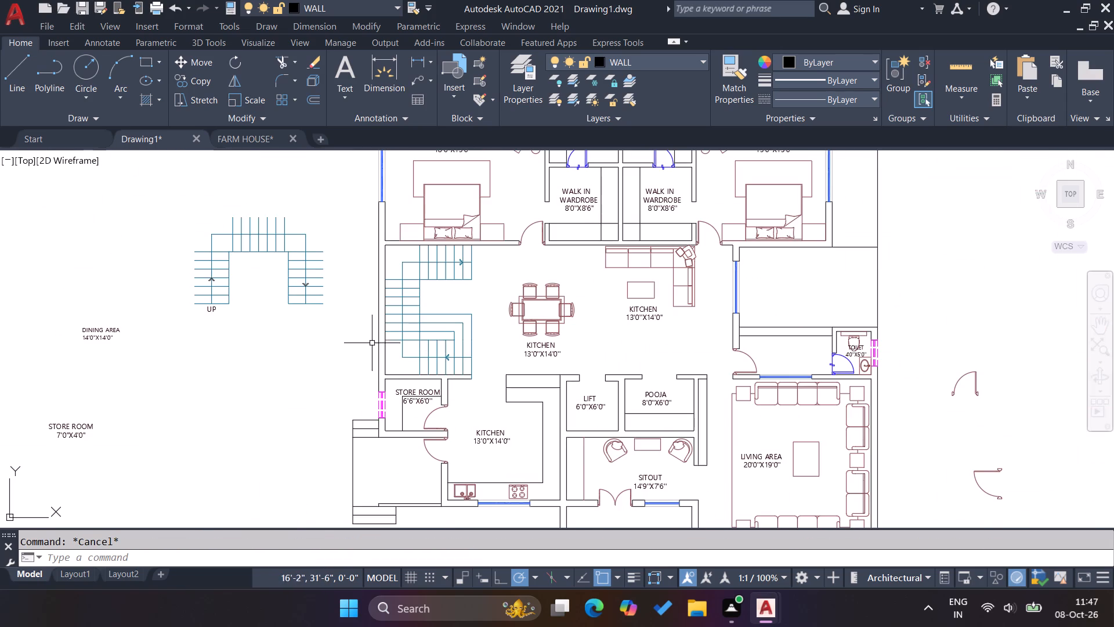
{"action": "scroll", "coordinate": [185, 309], "scroll_direction": "up", "scroll_amount": 3}
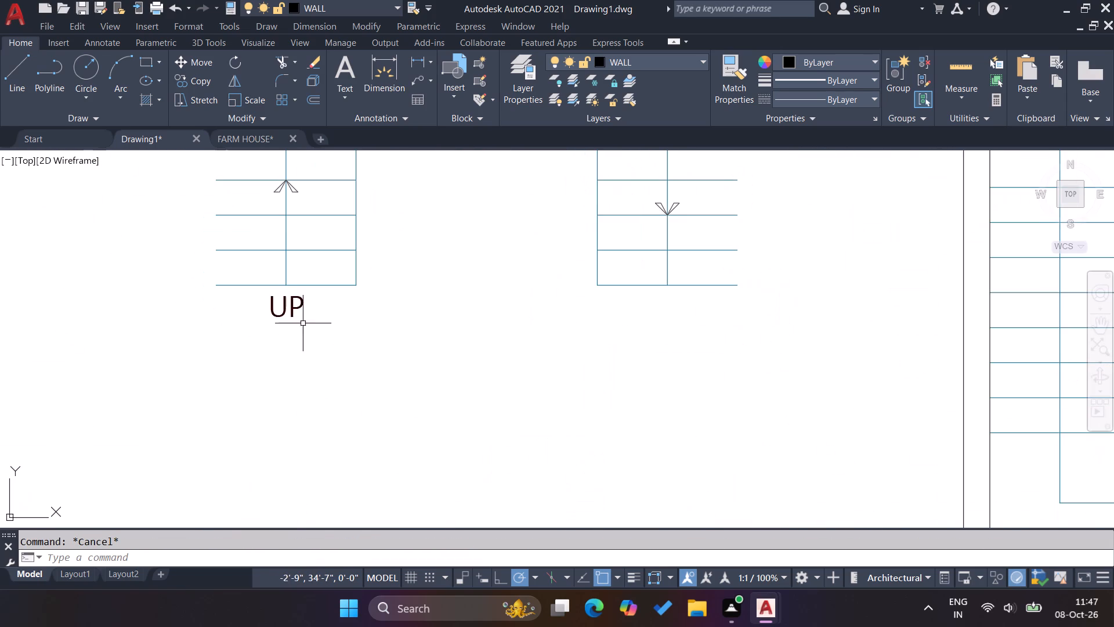
{"action": "left_click", "coordinate": [304, 313]}
{"action": "left_click", "coordinate": [281, 309]}
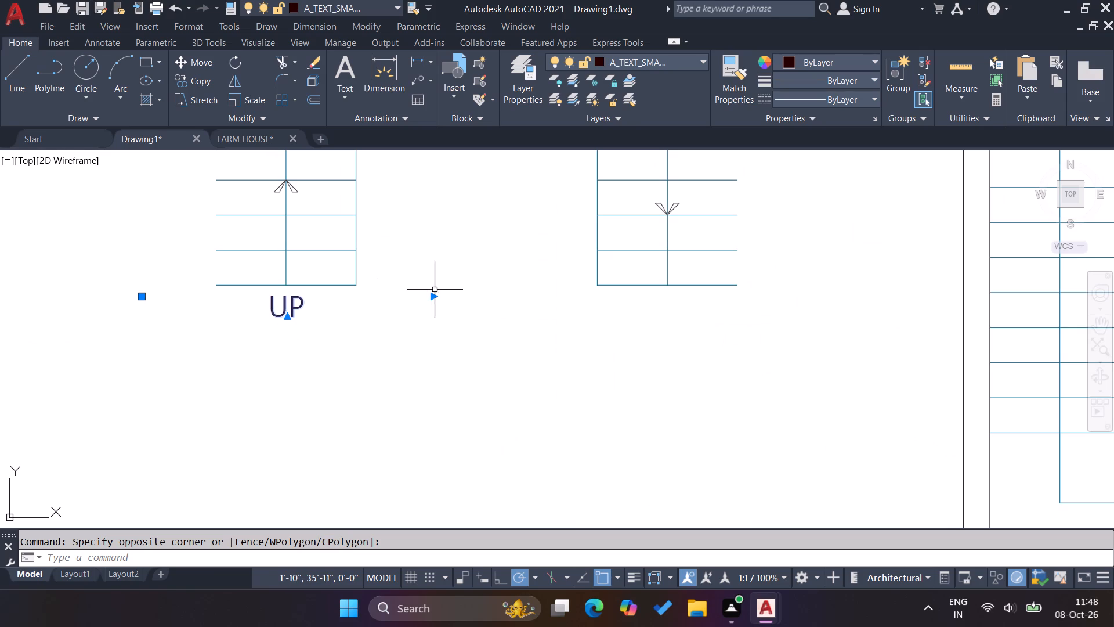
{"action": "left_click", "coordinate": [433, 295]}
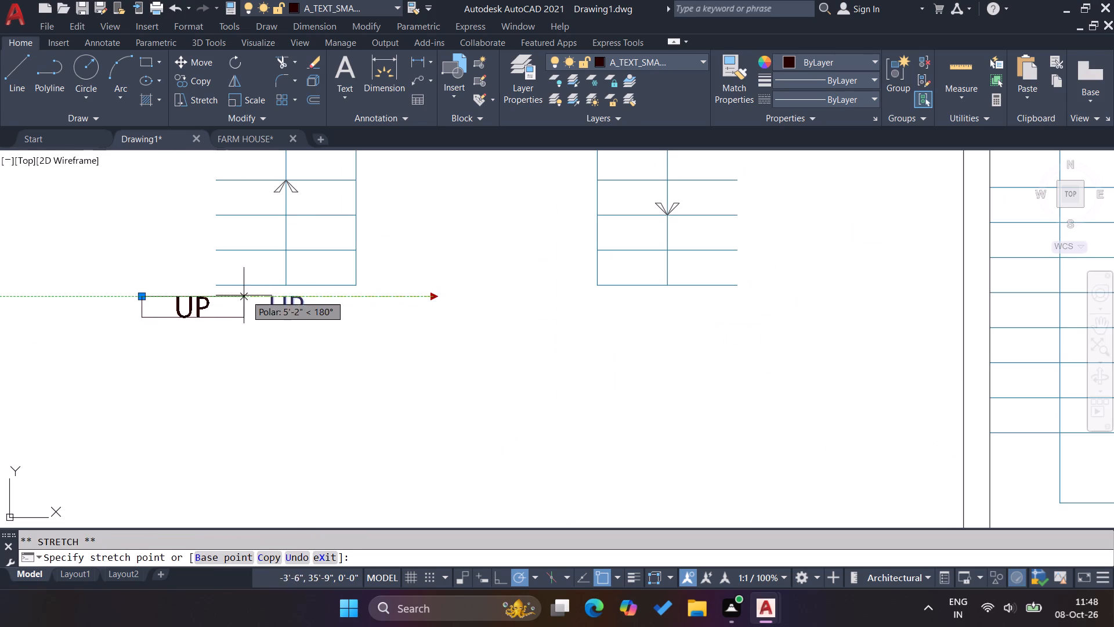
{"action": "left_click", "coordinate": [207, 304]}
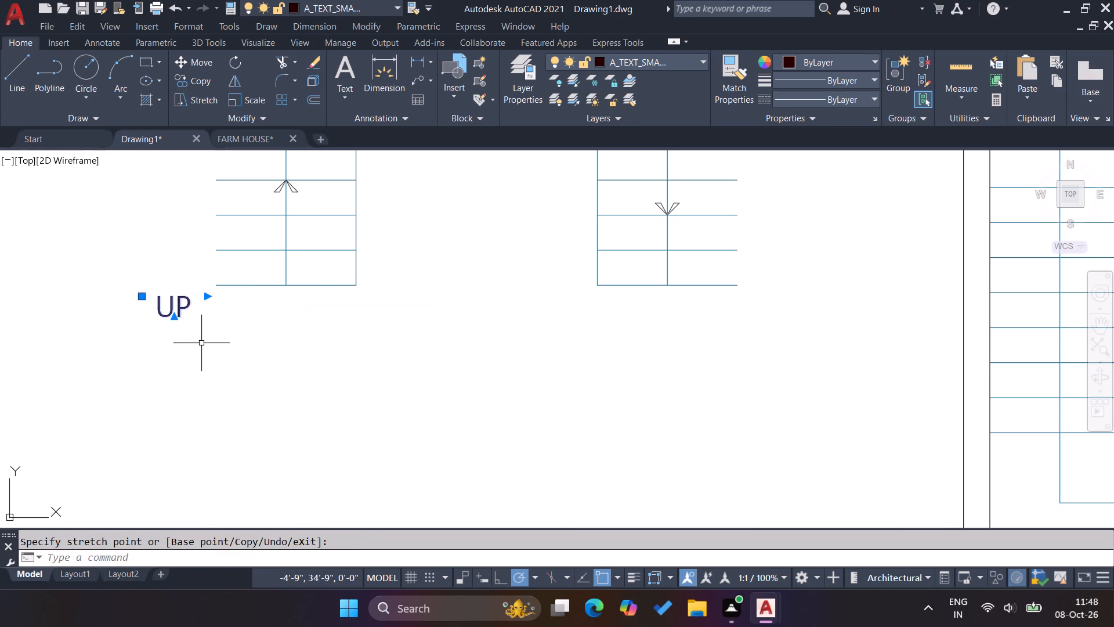
{"action": "key", "text": "Escape"}
{"action": "key", "text": "Escape"}
Copy the UP label from the pasted staircase to beside the start of the plan's lower flight.
{"action": "left_click", "coordinate": [179, 344]}
{"action": "left_click", "coordinate": [147, 293]}
{"action": "key", "text": "c"}
{"action": "key", "text": "o"}
{"action": "key", "text": "Return"}
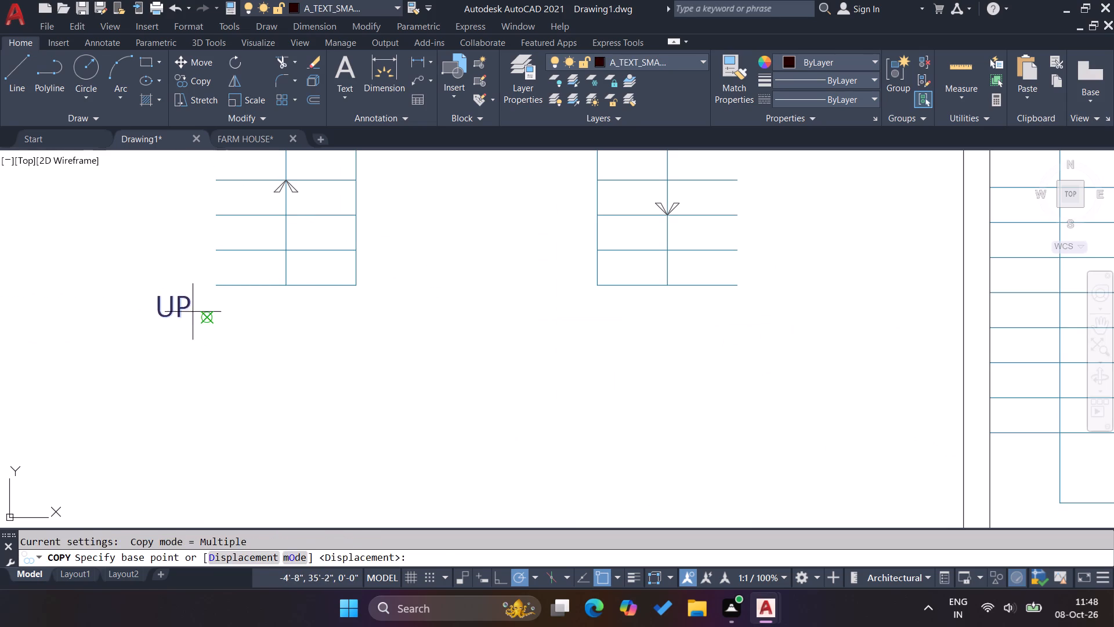
{"action": "left_click", "coordinate": [193, 312]}
{"action": "scroll", "coordinate": [121, 288], "scroll_direction": "down", "scroll_amount": 3}
{"action": "scroll", "coordinate": [436, 333], "scroll_direction": "up", "scroll_amount": 3}
{"action": "scroll", "coordinate": [413, 374], "scroll_direction": "up", "scroll_amount": 1}
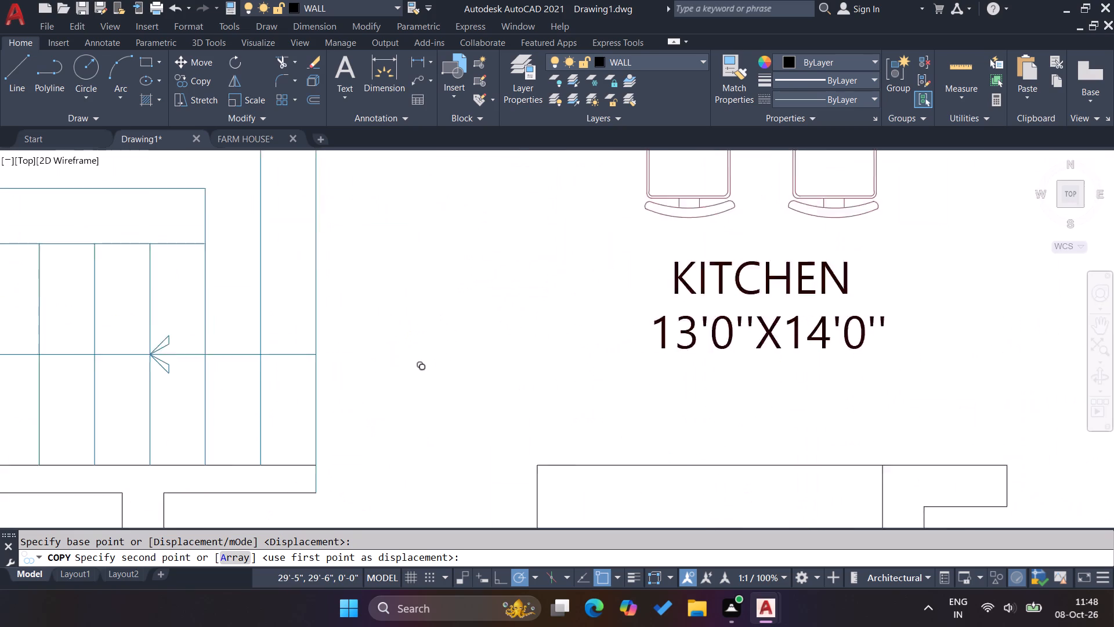
{"action": "scroll", "coordinate": [413, 374], "scroll_direction": "up", "scroll_amount": 1}
{"action": "left_click", "coordinate": [409, 373]}
{"action": "key", "text": "Escape"}
Copy the new UP label up to beside the open end of the upper flight.
{"action": "left_click", "coordinate": [389, 398]}
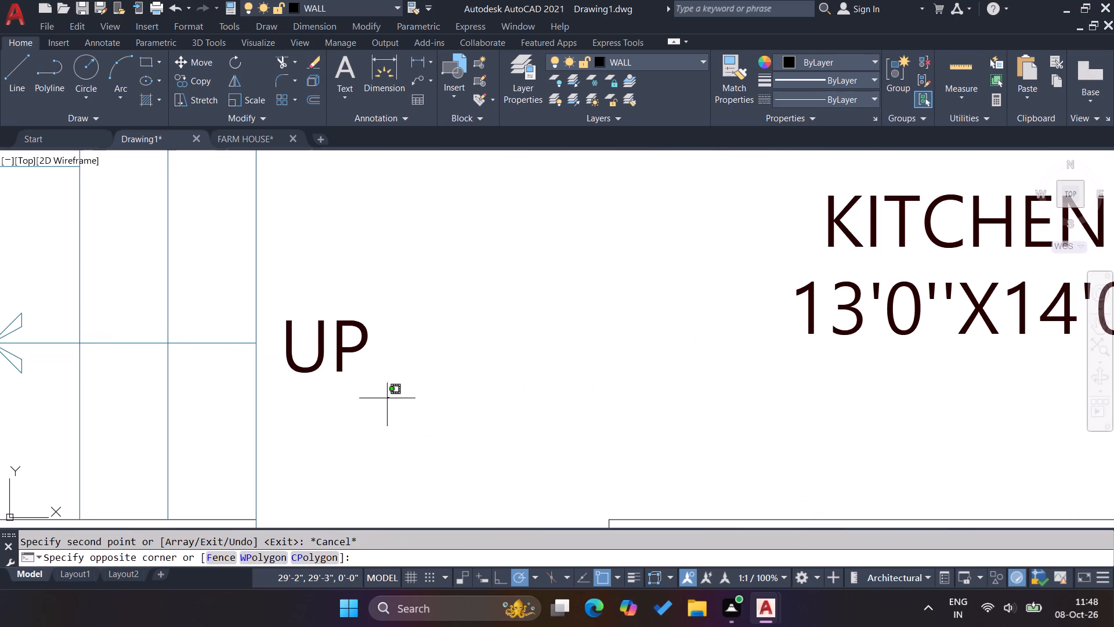
{"action": "left_click", "coordinate": [345, 330]}
{"action": "type", "text": "co"}
{"action": "key", "text": "Return"}
{"action": "left_click", "coordinate": [303, 341]}
{"action": "scroll", "coordinate": [366, 389], "scroll_direction": "down", "scroll_amount": 4}
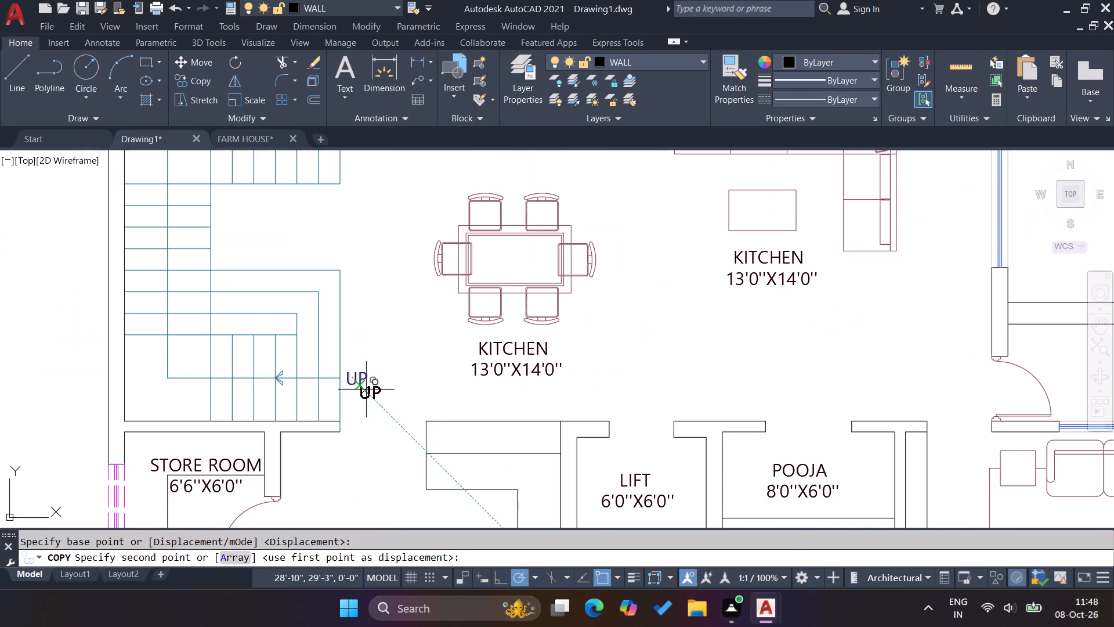
{"action": "scroll", "coordinate": [366, 347], "scroll_direction": "down", "scroll_amount": 1}
{"action": "scroll", "coordinate": [360, 214], "scroll_direction": "up", "scroll_amount": 3}
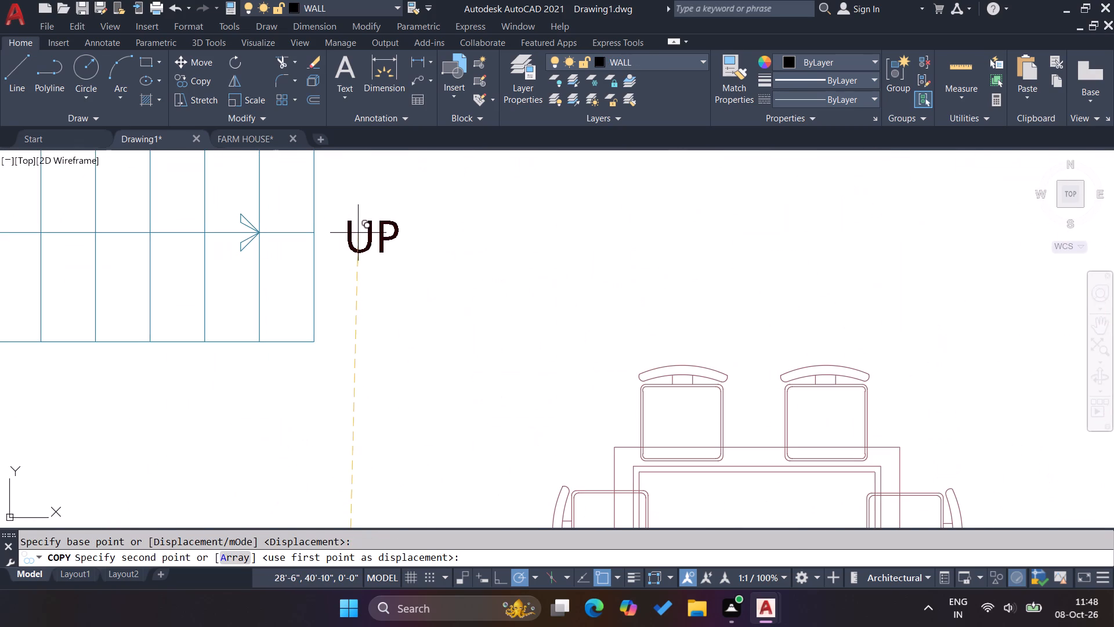
{"action": "left_click", "coordinate": [345, 232]}
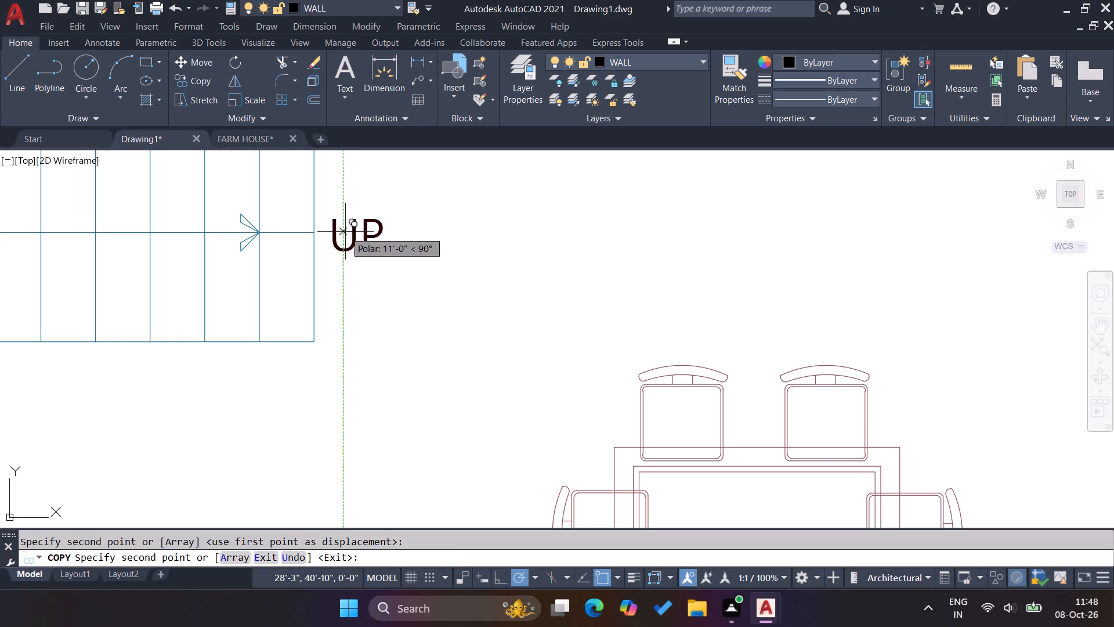
{"action": "key", "text": "Escape"}
Change the label text beside the upper flight to DN.
{"action": "double_click", "coordinate": [354, 242]}
{"action": "left_click_drag", "start_coordinate": [387, 244], "coordinate": [332, 225]}
{"action": "key", "text": "d"}
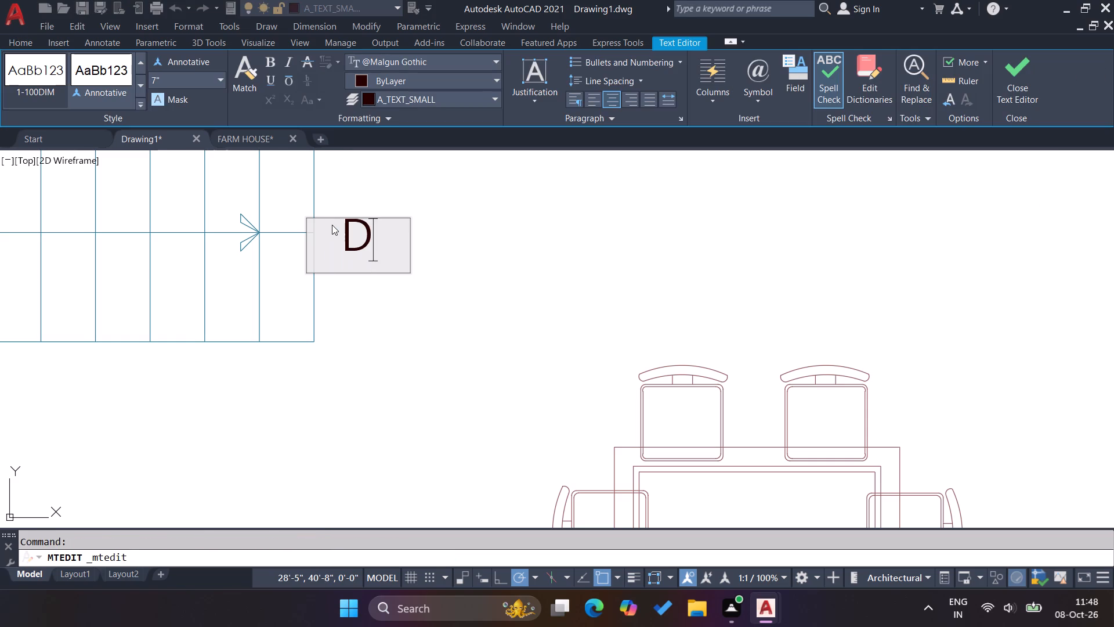
{"action": "key", "text": "n"}
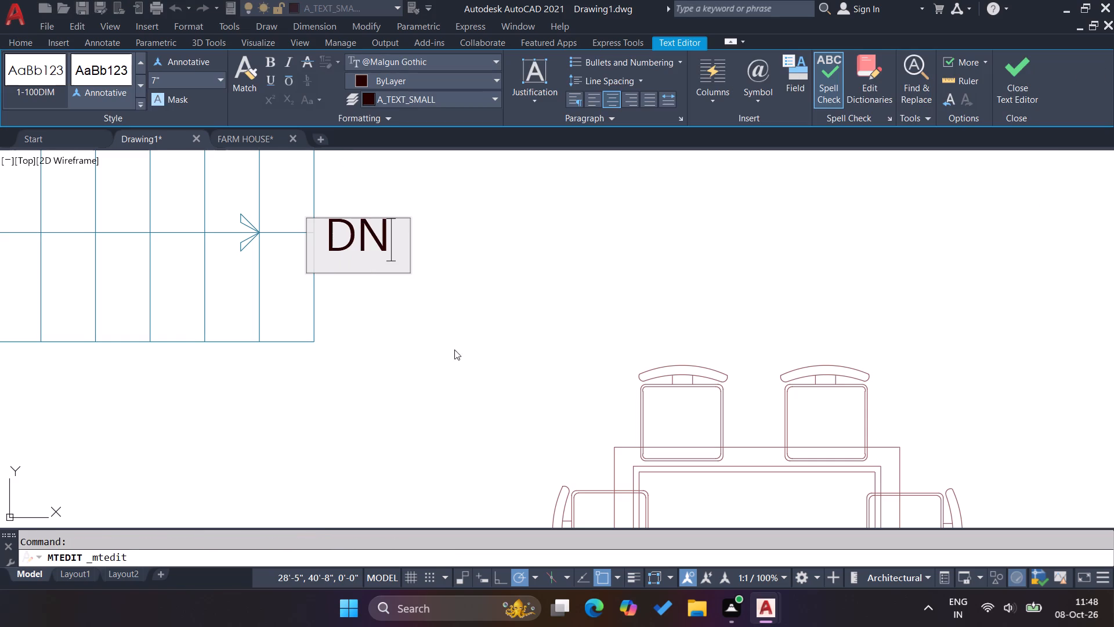
{"action": "left_click", "coordinate": [454, 349]}
{"action": "key", "text": "Escape"}
{"action": "key", "text": "Escape"}
{"action": "scroll", "coordinate": [388, 261], "scroll_direction": "down", "scroll_amount": 3}
{"action": "key", "text": "Escape"}
{"action": "key", "text": "Escape"}
Delete the pasted reference staircase outside the plan, together with its arrowheads and UP label.
{"action": "scroll", "coordinate": [393, 275], "scroll_direction": "down", "scroll_amount": 1}
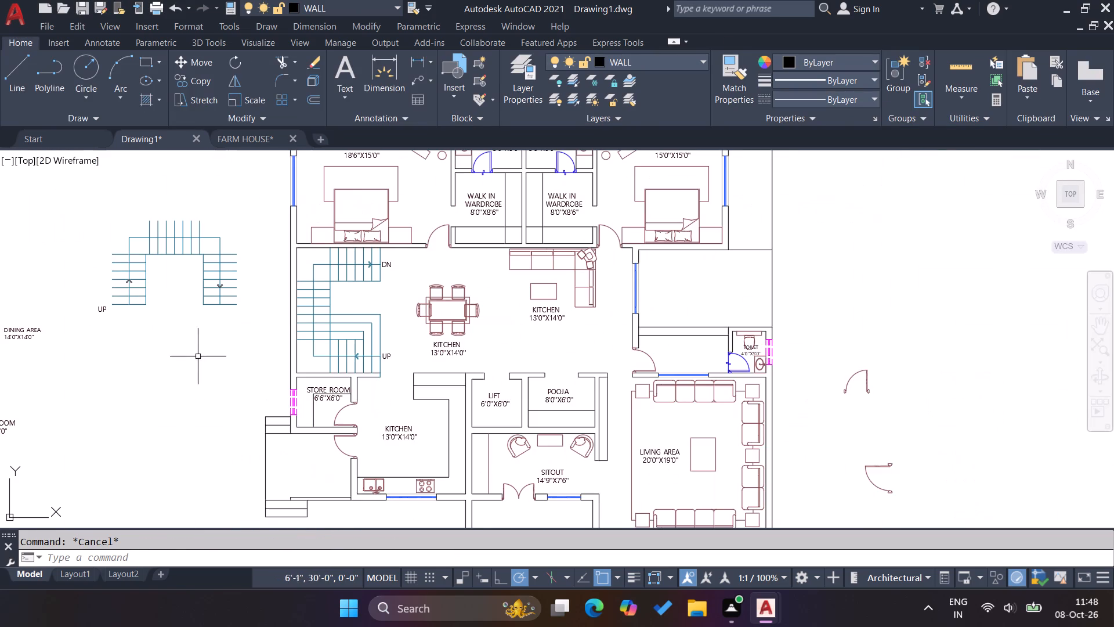
{"action": "left_click", "coordinate": [259, 348]}
{"action": "left_click", "coordinate": [93, 206]}
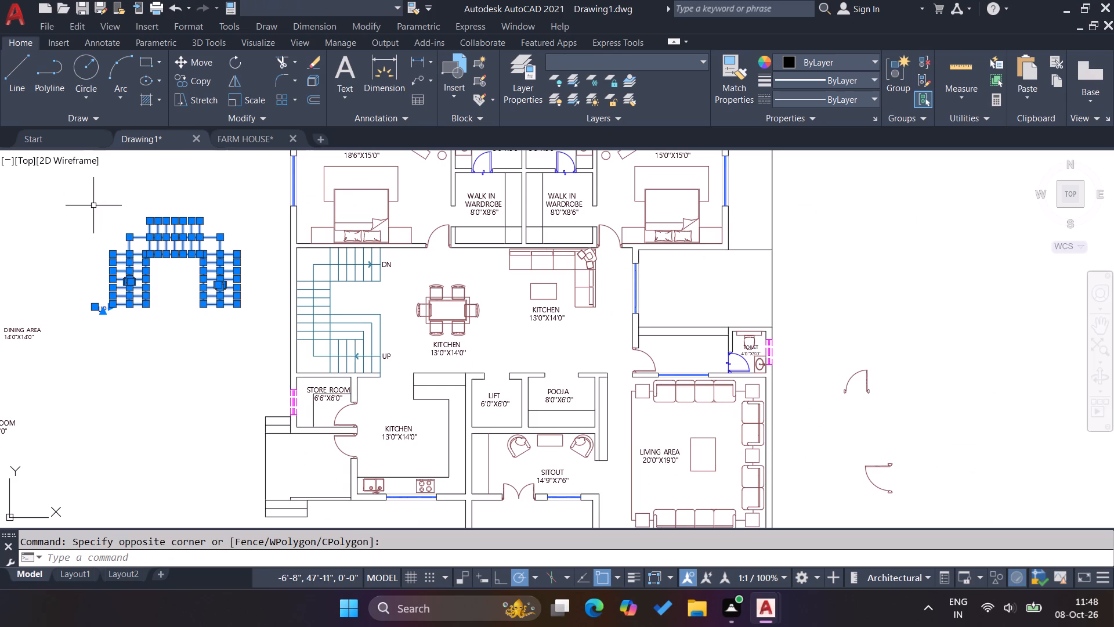
{"action": "key", "text": "Delete"}
Set the linetype of the upper flight's vertical tread lines to ACAD_ISO02W100.
{"action": "scroll", "coordinate": [363, 325], "scroll_direction": "up", "scroll_amount": 1}
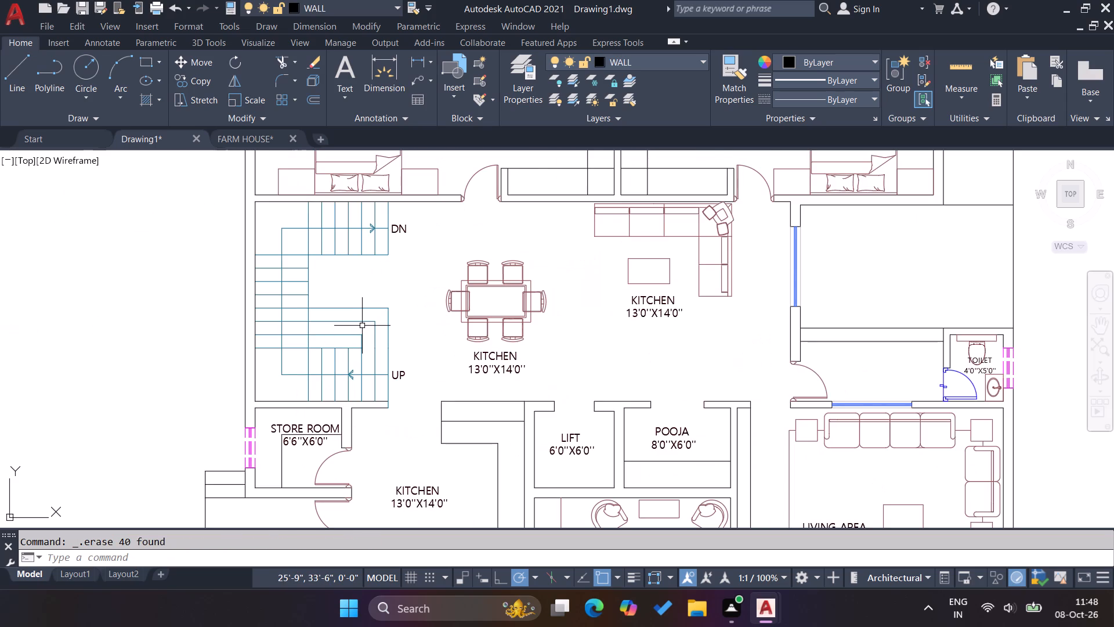
{"action": "scroll", "coordinate": [399, 343], "scroll_direction": "down", "scroll_amount": 1}
{"action": "scroll", "coordinate": [378, 255], "scroll_direction": "up", "scroll_amount": 2}
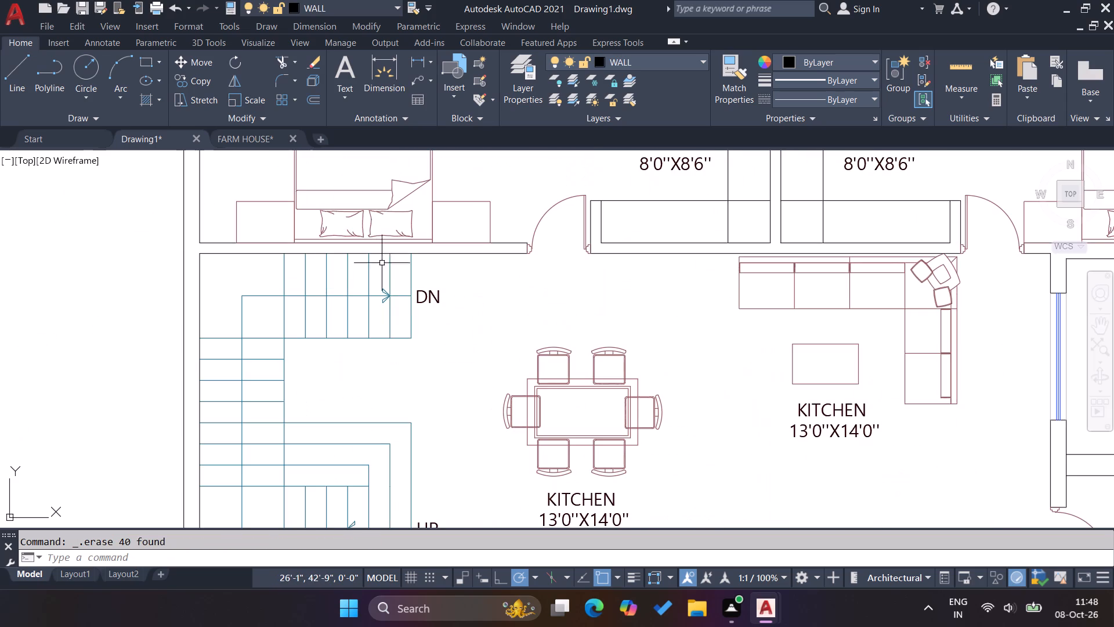
{"action": "left_click", "coordinate": [414, 325]}
{"action": "left_click", "coordinate": [276, 317]}
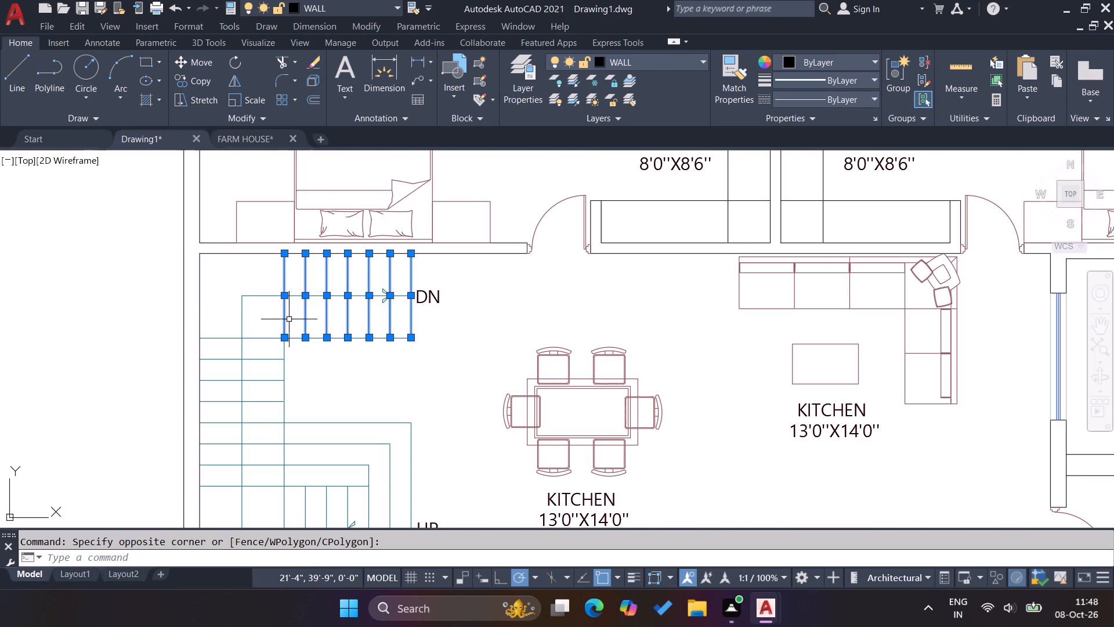
{"action": "left_click", "coordinate": [823, 100]}
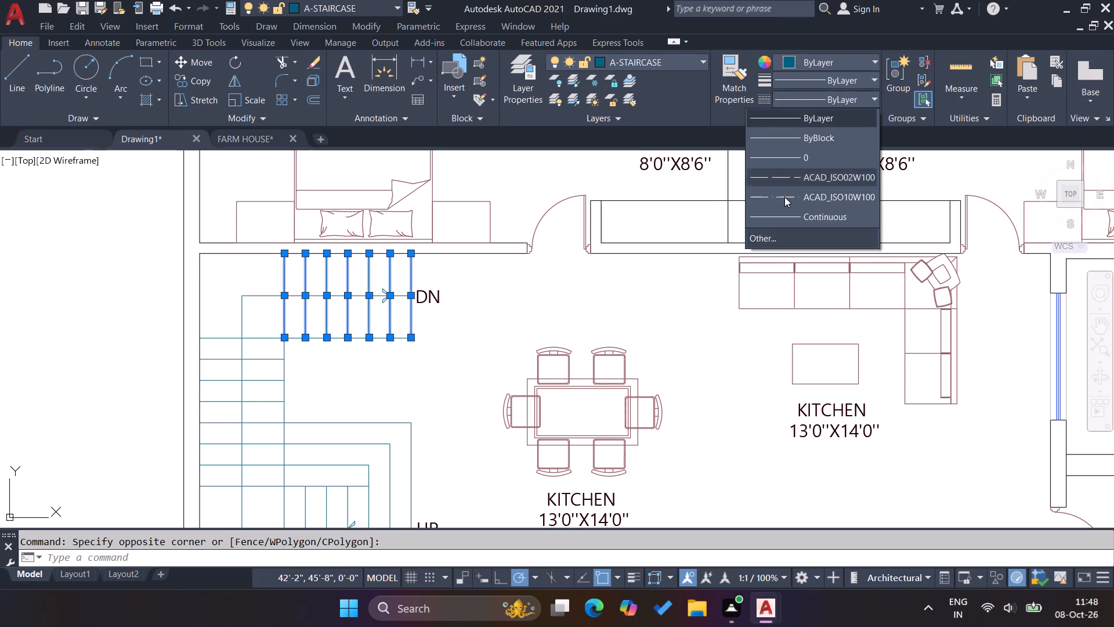
{"action": "left_click", "coordinate": [781, 181]}
{"action": "key", "text": "Escape"}
{"action": "key", "text": "Escape"}
{"action": "scroll", "coordinate": [556, 261], "scroll_direction": "down", "scroll_amount": 1}
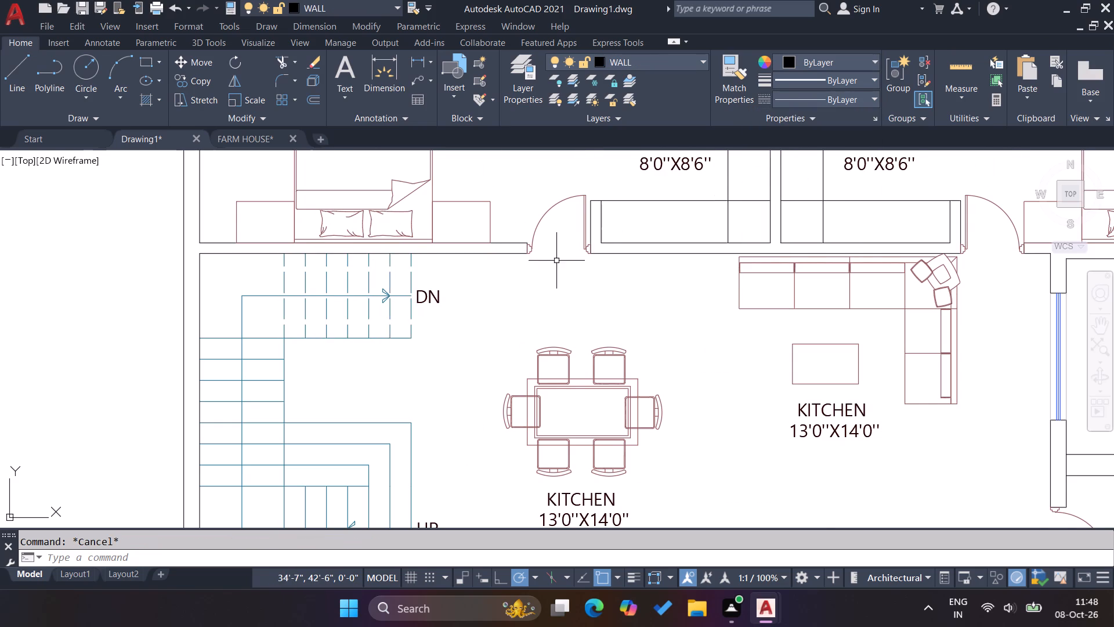
Set the linetype of the three topmost horizontal tread lines in the staircase's side flight to ACAD_ISO02W100.
{"action": "scroll", "coordinate": [375, 344], "scroll_direction": "up", "scroll_amount": 1}
{"action": "left_click", "coordinate": [370, 340]}
{"action": "left_click", "coordinate": [359, 269]}
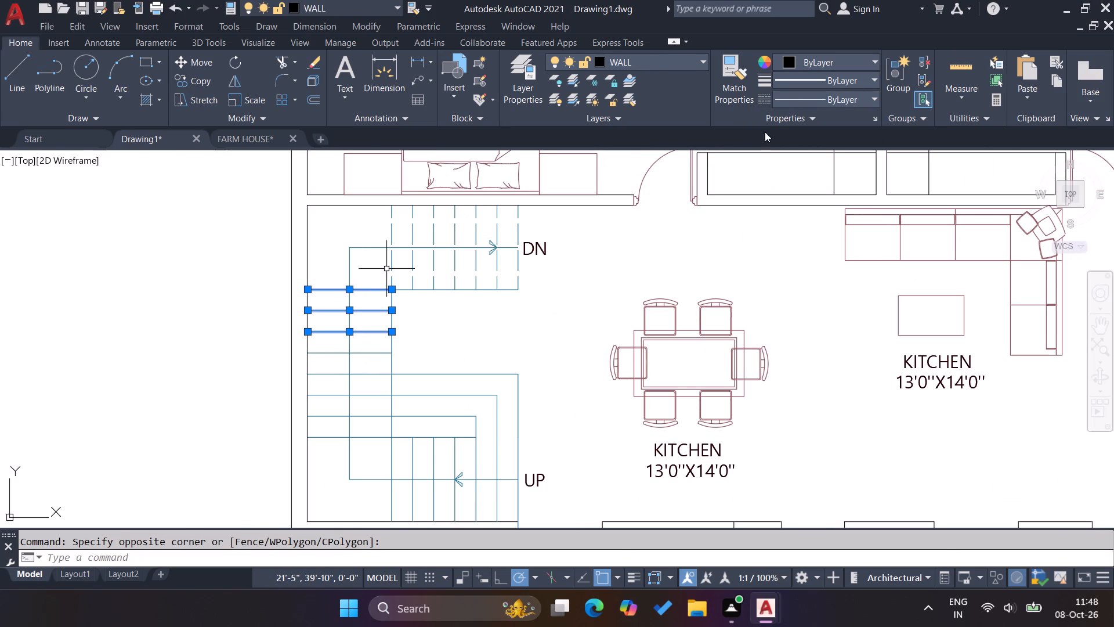
{"action": "left_click", "coordinate": [812, 98]}
{"action": "left_click", "coordinate": [808, 177]}
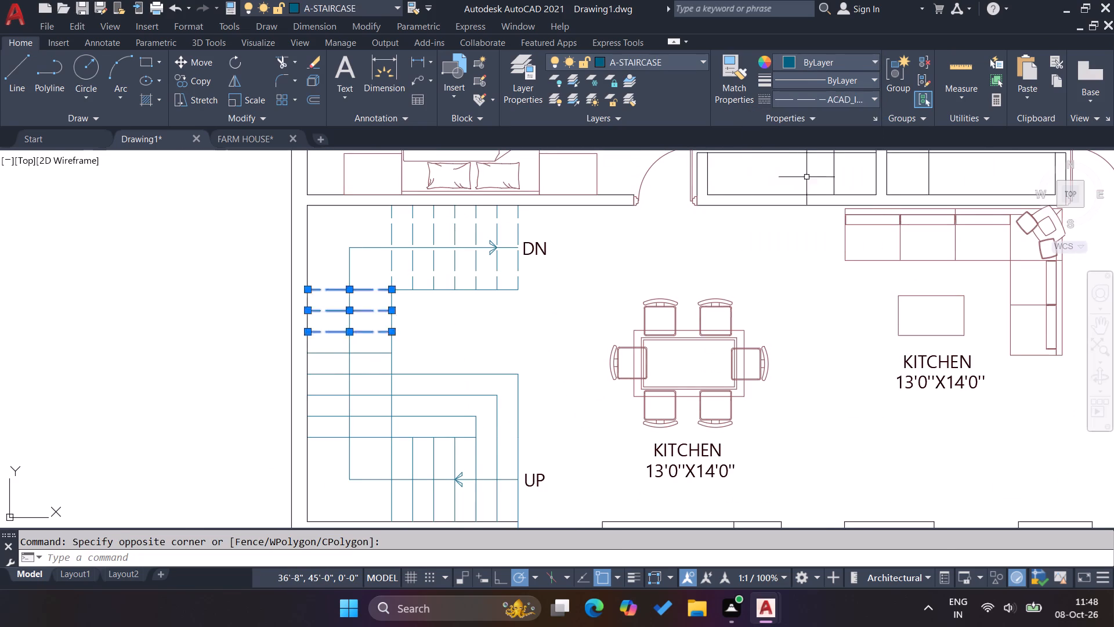
{"action": "key", "text": "Escape"}
{"action": "key", "text": "Escape"}
Replace KITCHEN with DINING in the label below the dining table, keeping the dimensions on their own line.
{"action": "scroll", "coordinate": [519, 265], "scroll_direction": "down", "scroll_amount": 3}
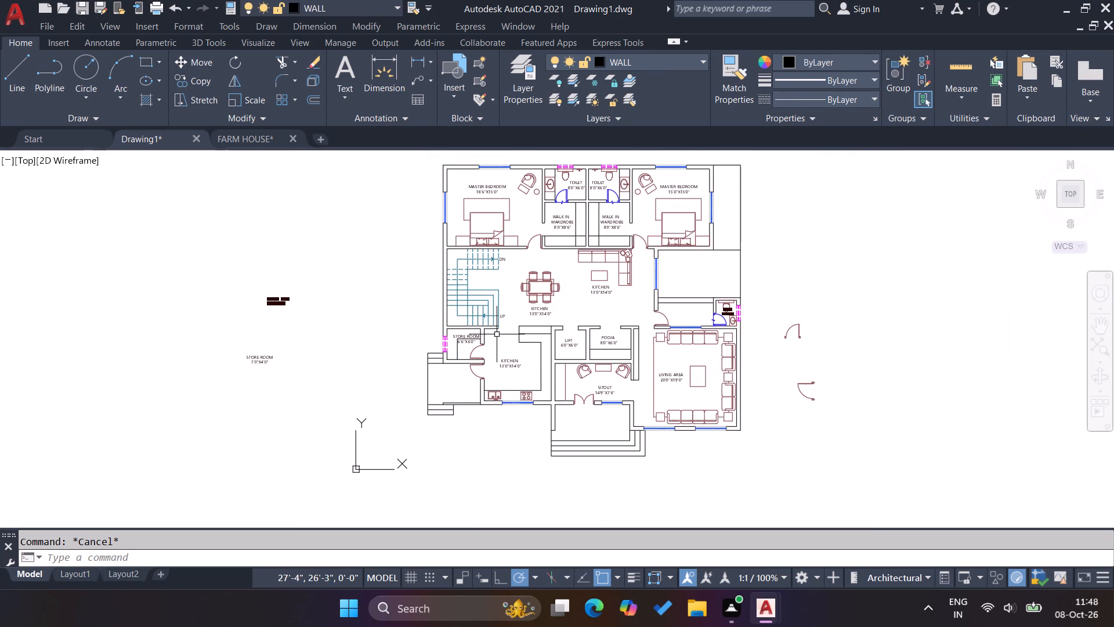
{"action": "scroll", "coordinate": [497, 334], "scroll_direction": "up", "scroll_amount": 1}
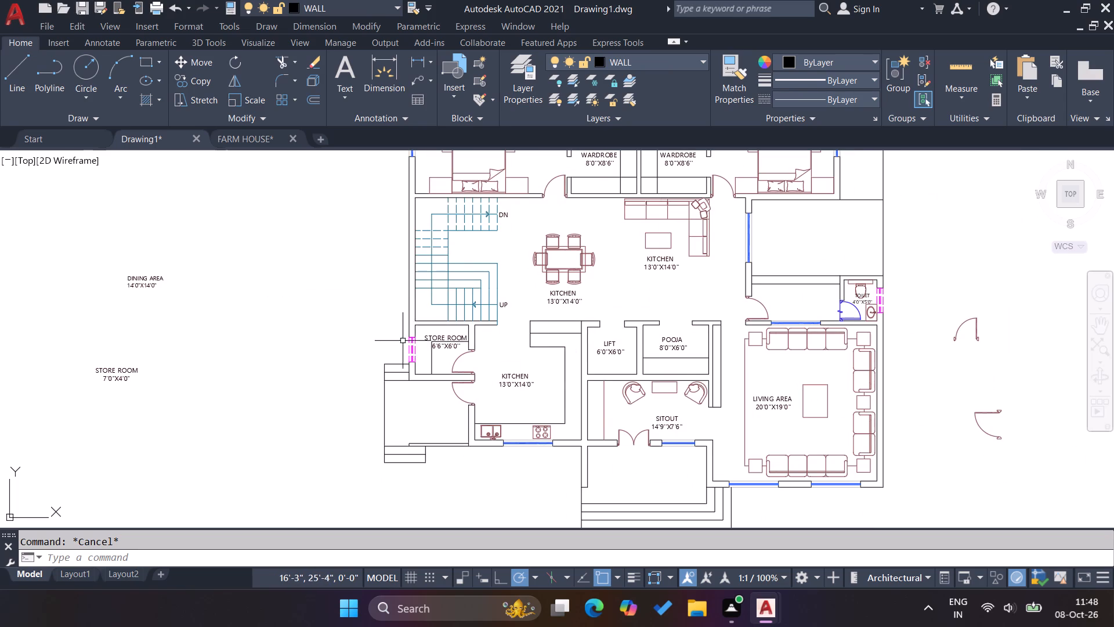
{"action": "scroll", "coordinate": [403, 341], "scroll_direction": "down", "scroll_amount": 1}
{"action": "scroll", "coordinate": [487, 306], "scroll_direction": "up", "scroll_amount": 3}
{"action": "double_click", "coordinate": [536, 325]}
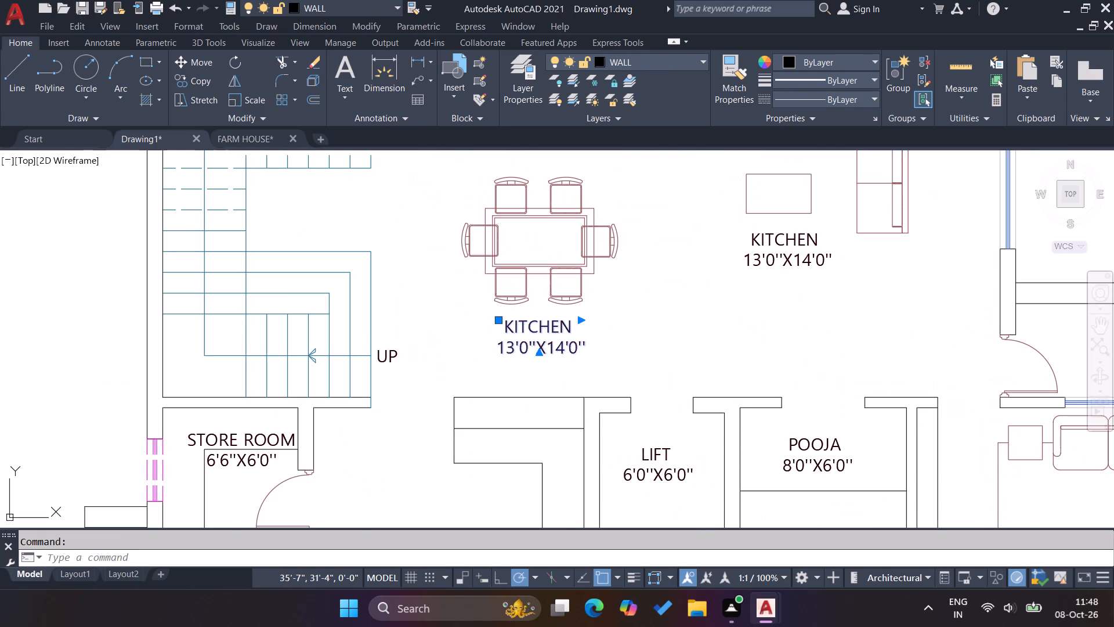
{"action": "left_click_drag", "start_coordinate": [576, 330], "coordinate": [491, 321]}
{"action": "type", "text": "DI"}
{"action": "type", "text": "NING"}
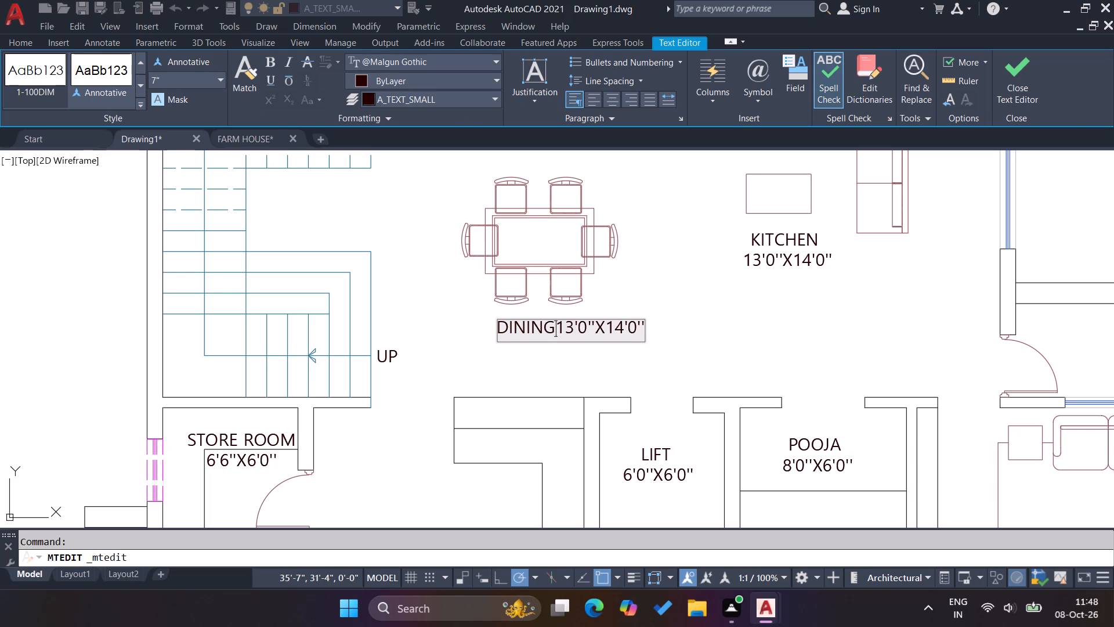
{"action": "key", "text": "Return"}
{"action": "left_click", "coordinate": [614, 345]}
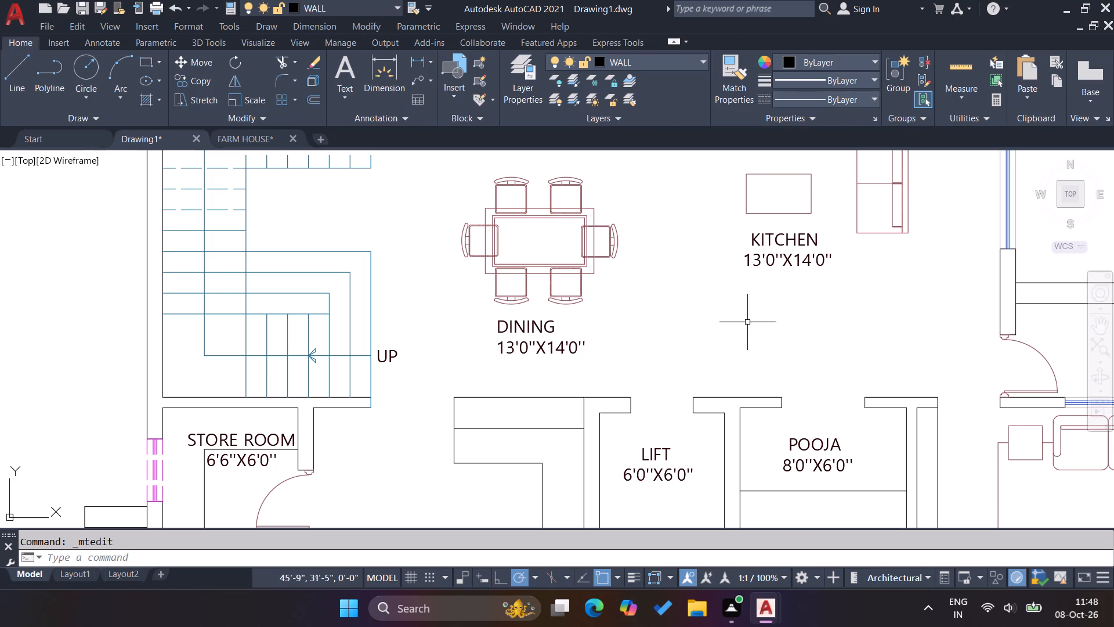
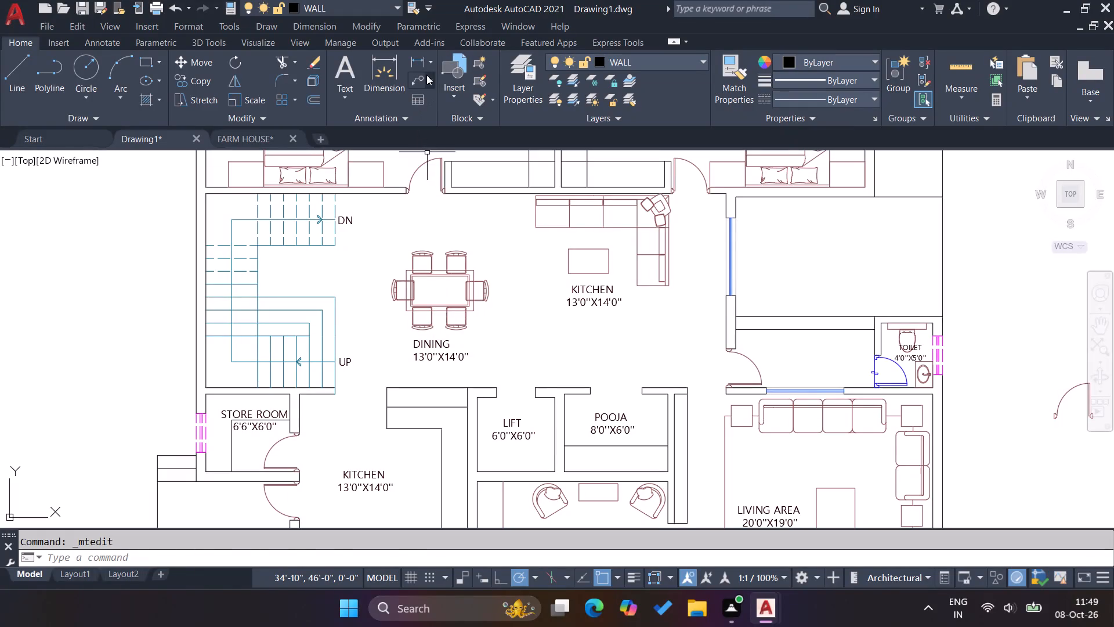
Measure the dining space's depth from the upper wall to the lower wall with a temporary linear dimension.
{"action": "left_click", "coordinate": [419, 56]}
{"action": "scroll", "coordinate": [450, 247], "scroll_direction": "up", "scroll_amount": 1}
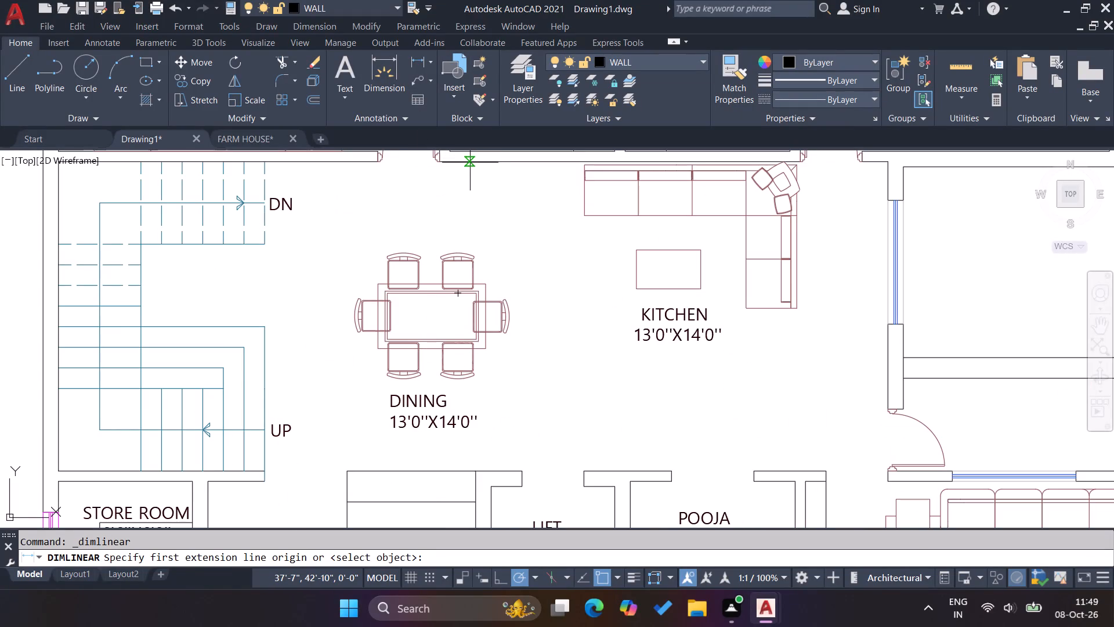
{"action": "left_click", "coordinate": [470, 163]}
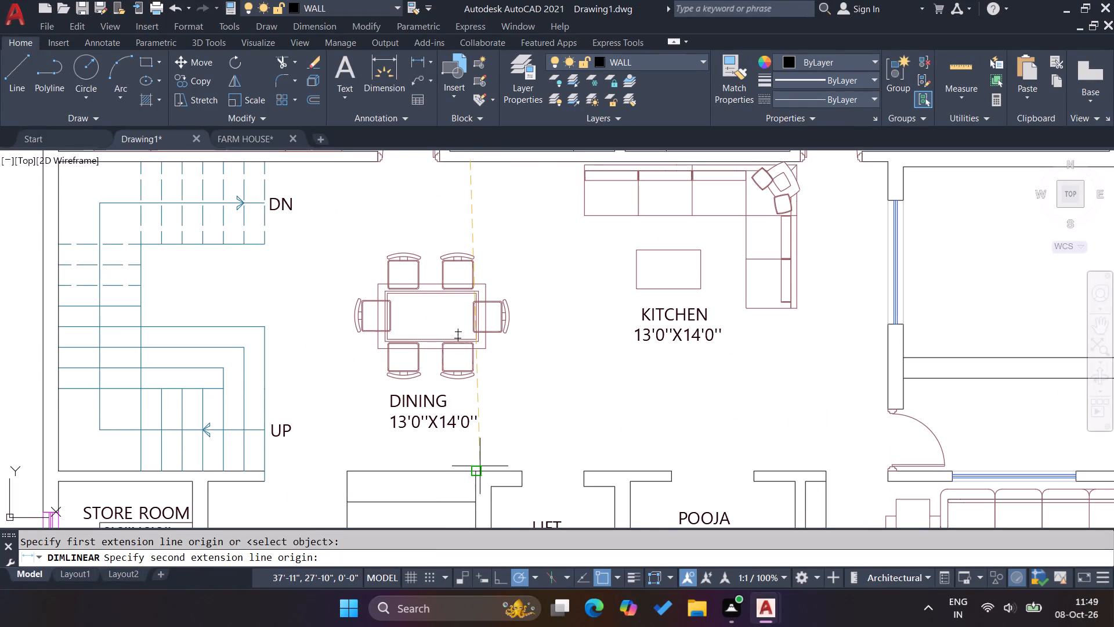
{"action": "left_click", "coordinate": [480, 471]}
{"action": "key", "text": "Escape"}
{"action": "key", "text": "Escape"}
{"action": "key", "text": "Escape"}
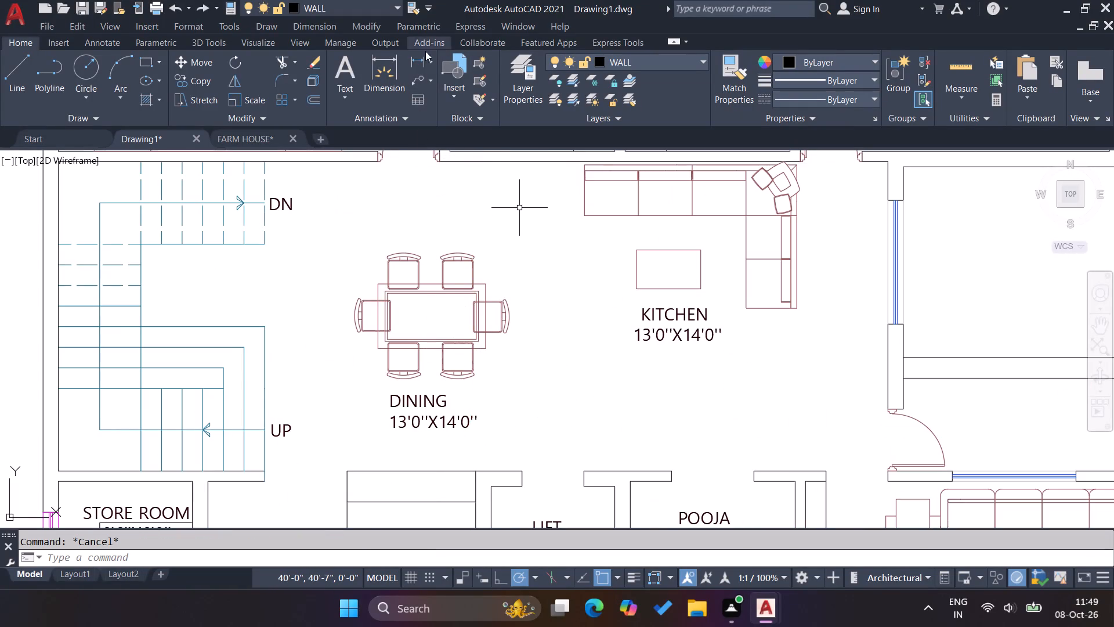
Measure from the staircase's outer edge to the wall corner at the lift with a temporary linear dimension.
{"action": "left_click", "coordinate": [422, 59]}
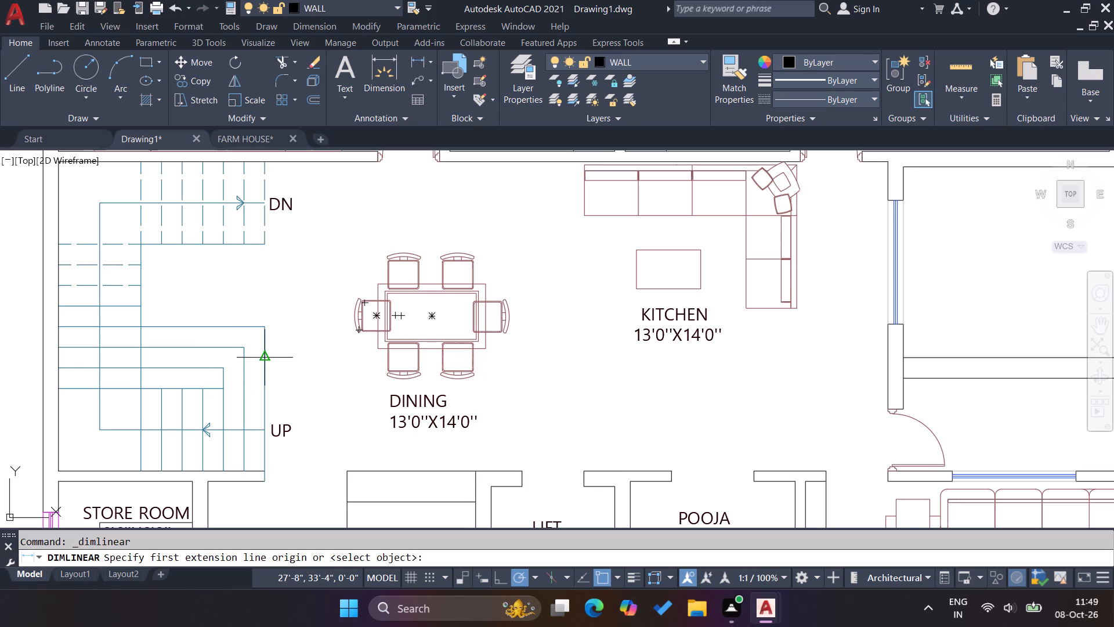
{"action": "left_click", "coordinate": [264, 359]}
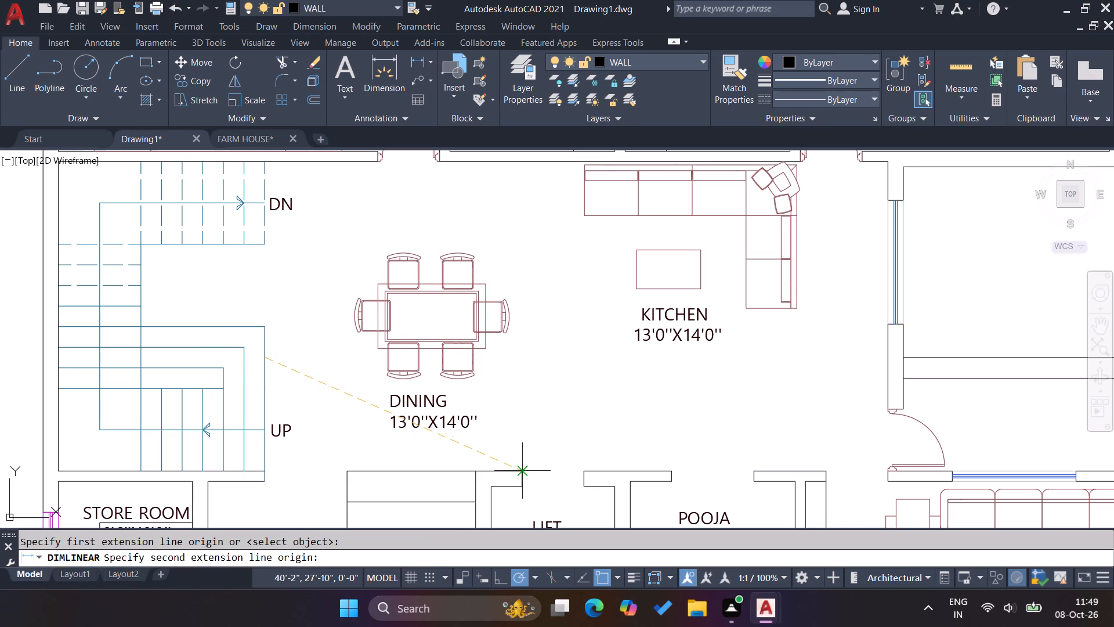
{"action": "left_click", "coordinate": [522, 469]}
{"action": "key", "text": "Escape"}
{"action": "key", "text": "Escape"}
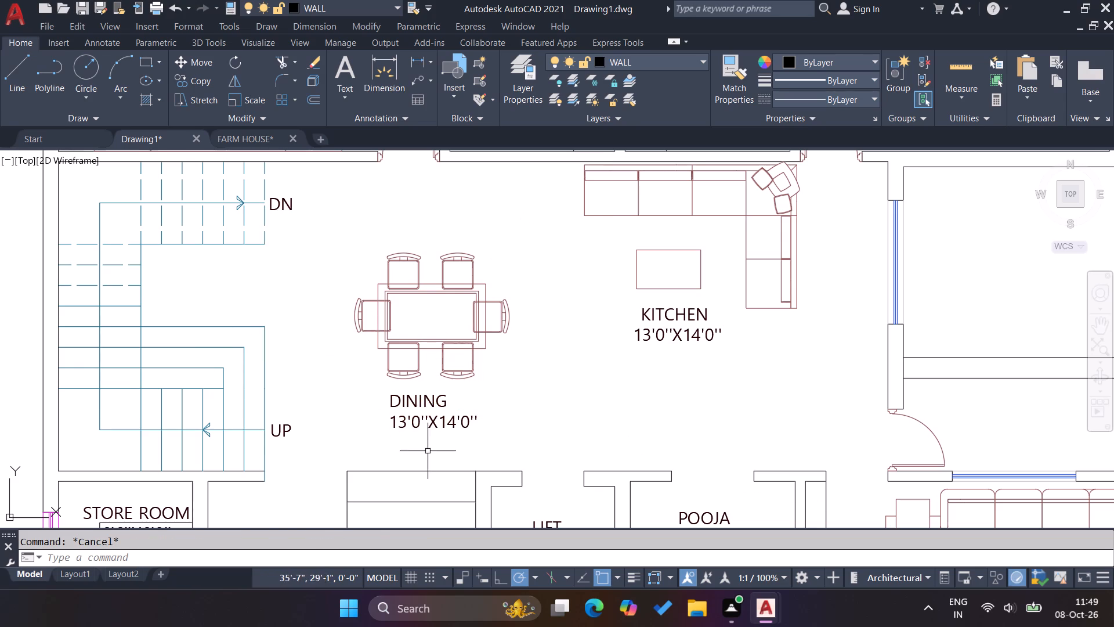
Change the dimensions in the DINING label to 12'6''X12'0''.
{"action": "scroll", "coordinate": [407, 445], "scroll_direction": "up", "scroll_amount": 2}
{"action": "double_click", "coordinate": [398, 398]}
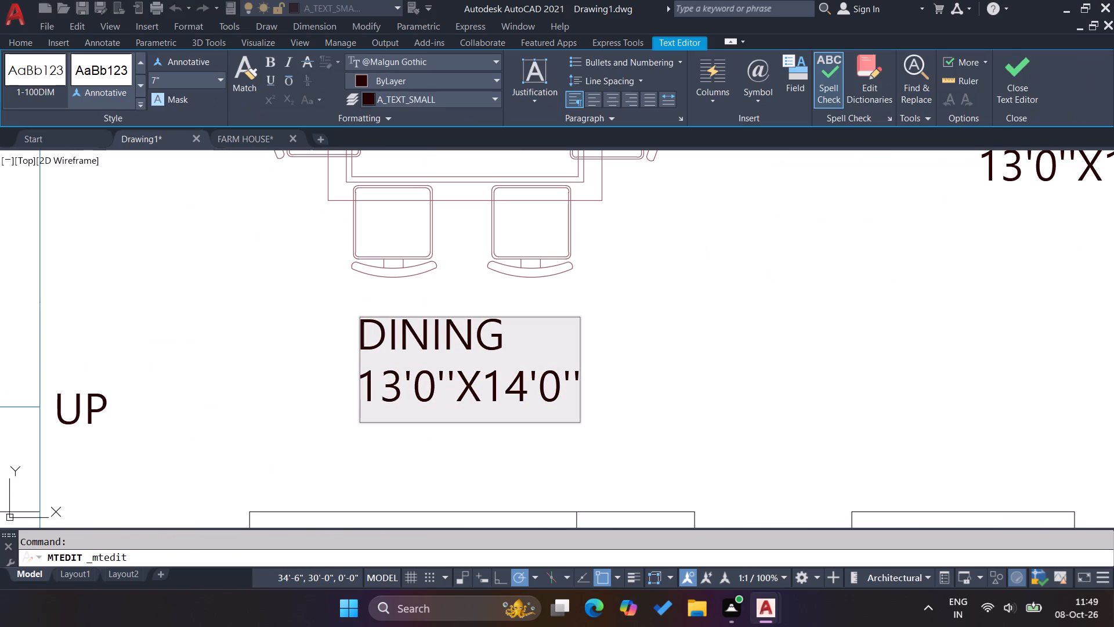
{"action": "key", "text": "BackSpace"}
{"action": "key", "text": "2"}
{"action": "left_click", "coordinate": [437, 385]}
{"action": "key", "text": "BackSpace"}
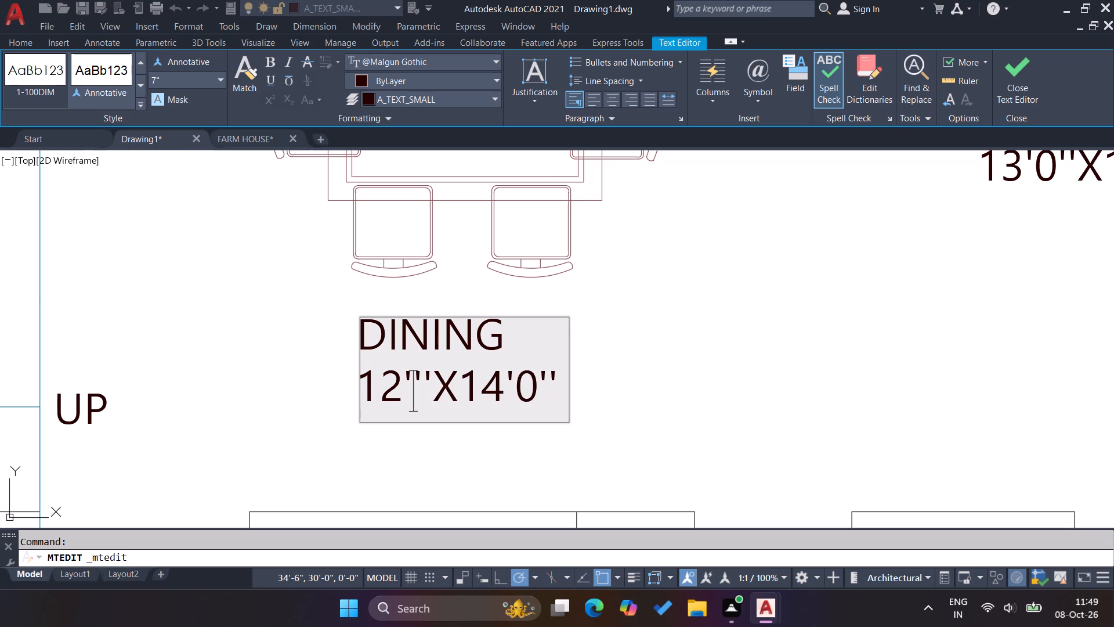
{"action": "key", "text": "6"}
{"action": "left_click", "coordinate": [527, 398]}
{"action": "key", "text": "BackSpace"}
{"action": "key", "text": "2"}
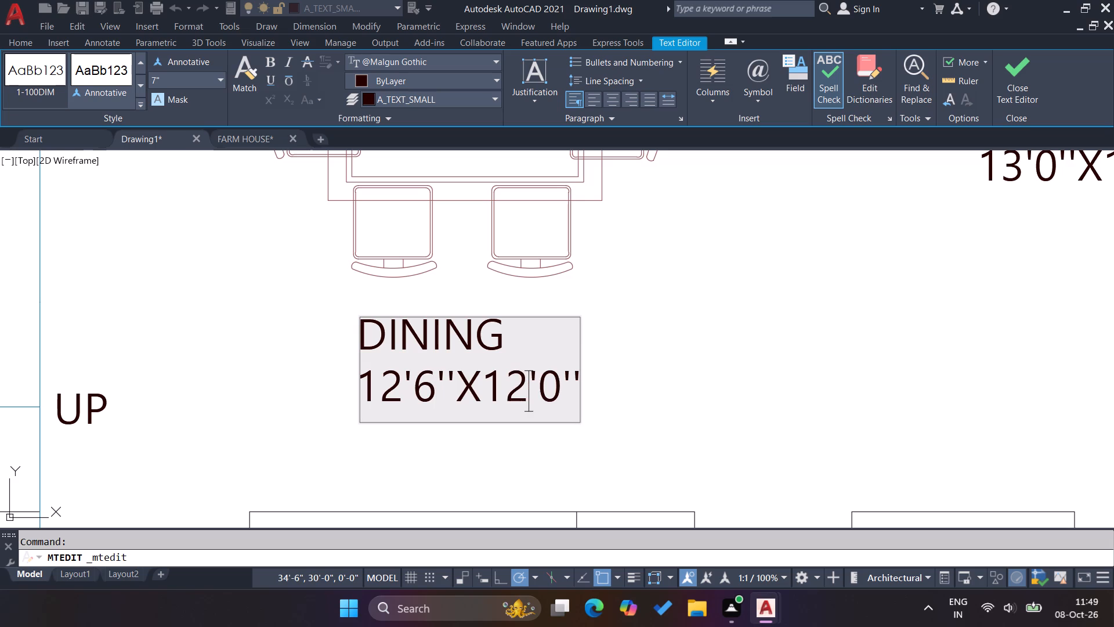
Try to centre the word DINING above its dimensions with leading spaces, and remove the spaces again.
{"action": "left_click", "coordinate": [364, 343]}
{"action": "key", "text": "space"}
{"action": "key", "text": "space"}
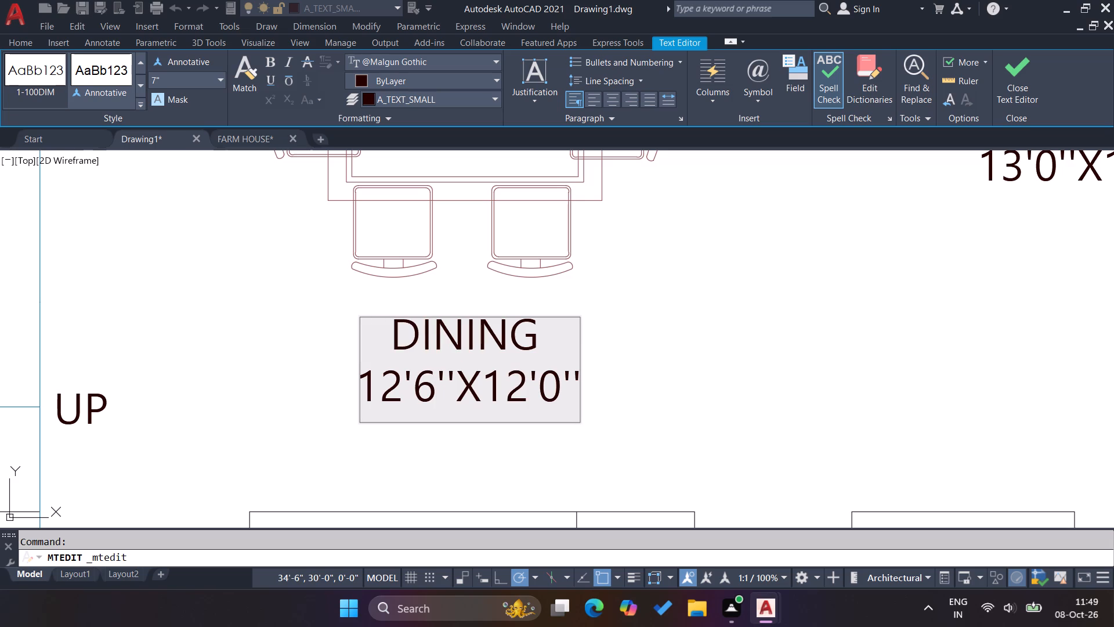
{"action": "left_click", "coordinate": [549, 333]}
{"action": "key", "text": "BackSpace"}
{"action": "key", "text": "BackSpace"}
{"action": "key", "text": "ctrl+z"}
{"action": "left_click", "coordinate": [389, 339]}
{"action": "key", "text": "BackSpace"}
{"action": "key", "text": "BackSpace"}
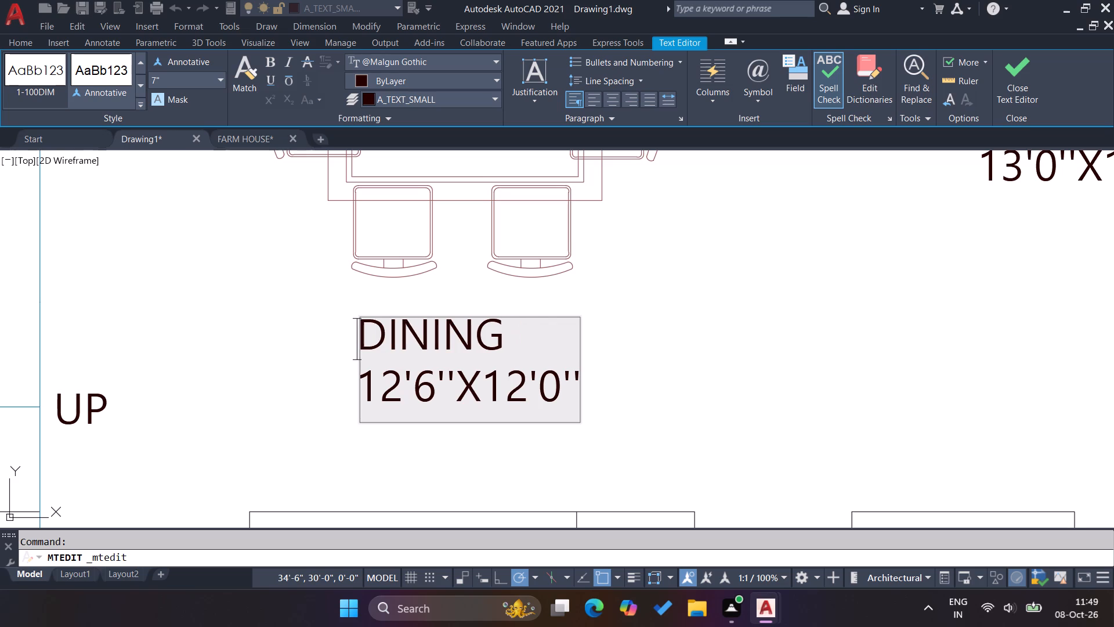
Extend the label's name to DINING AREA and widen its text frame so the name fits on one line.
{"action": "left_click", "coordinate": [508, 343]}
{"action": "key", "text": "space"}
{"action": "type", "text": "AREA"}
{"action": "left_click", "coordinate": [659, 351]}
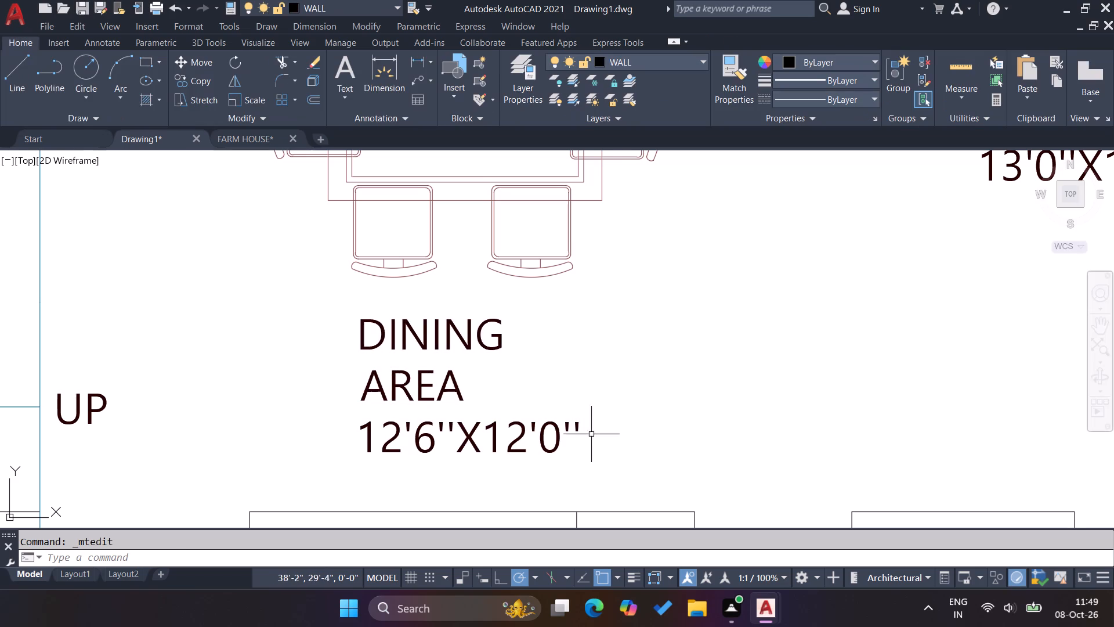
{"action": "left_click_drag", "start_coordinate": [599, 442], "coordinate": [593, 439]}
{"action": "left_click", "coordinate": [512, 408]}
{"action": "left_click", "coordinate": [566, 320]}
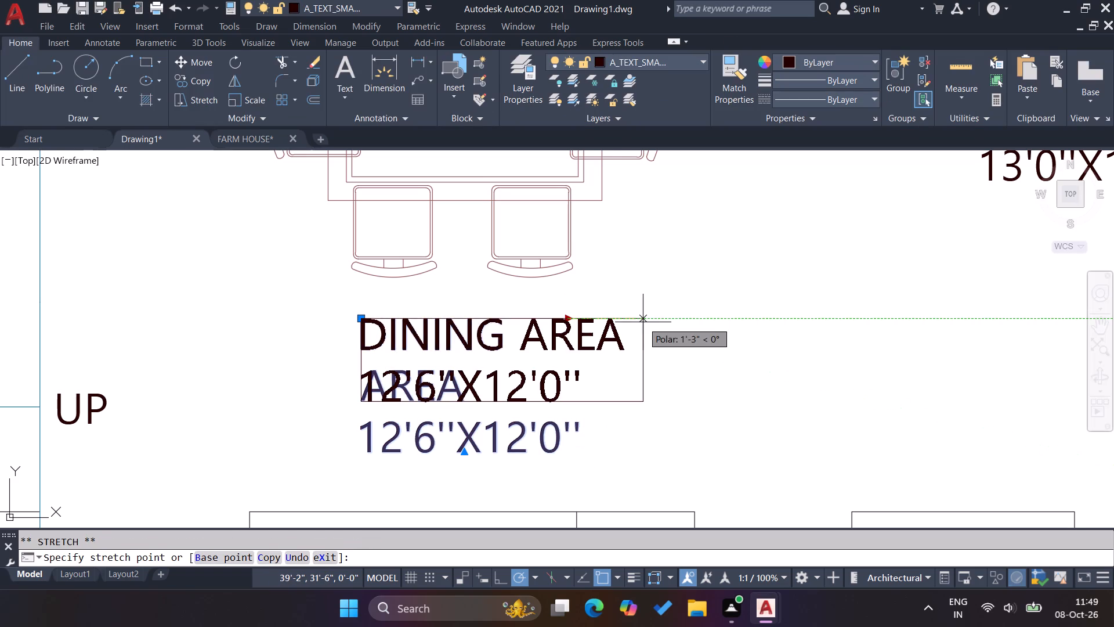
{"action": "left_click", "coordinate": [644, 322]}
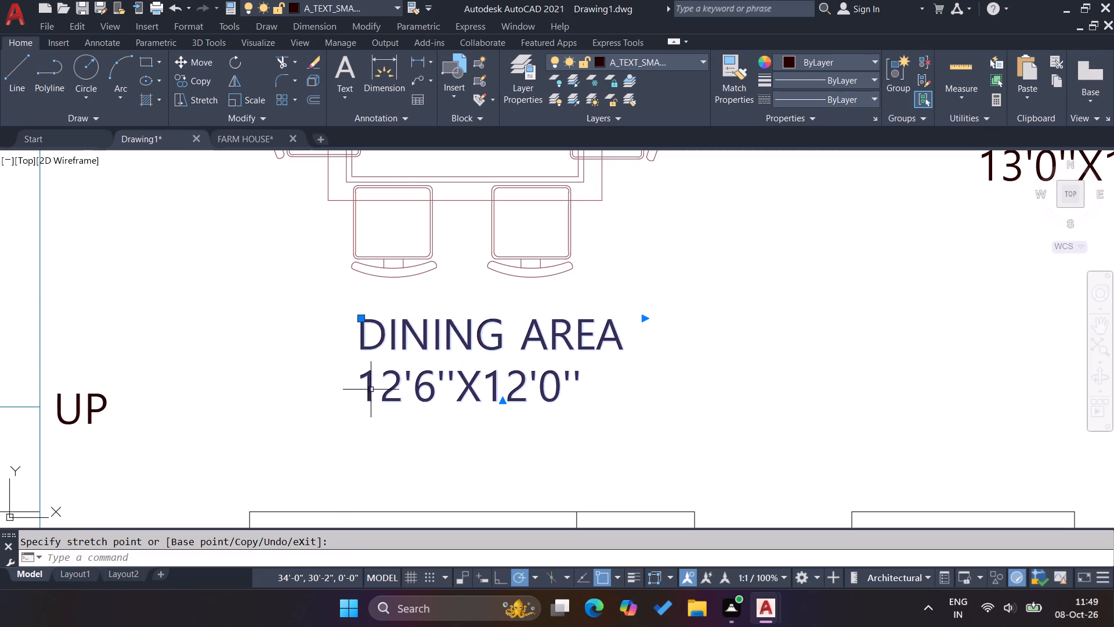
Indent the 12'6''X12'0'' line with a leading space so it sits centred under DINING AREA.
{"action": "double_click", "coordinate": [370, 389]}
{"action": "left_click", "coordinate": [361, 395]}
{"action": "key", "text": "space"}
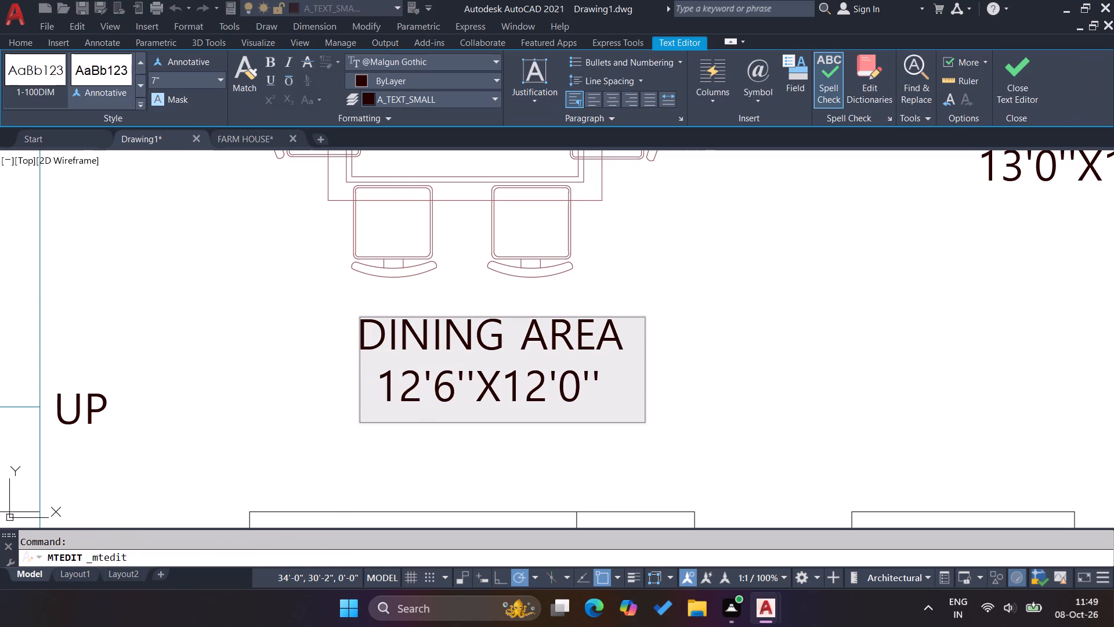
{"action": "key", "text": "space"}
{"action": "left_click", "coordinate": [699, 408]}
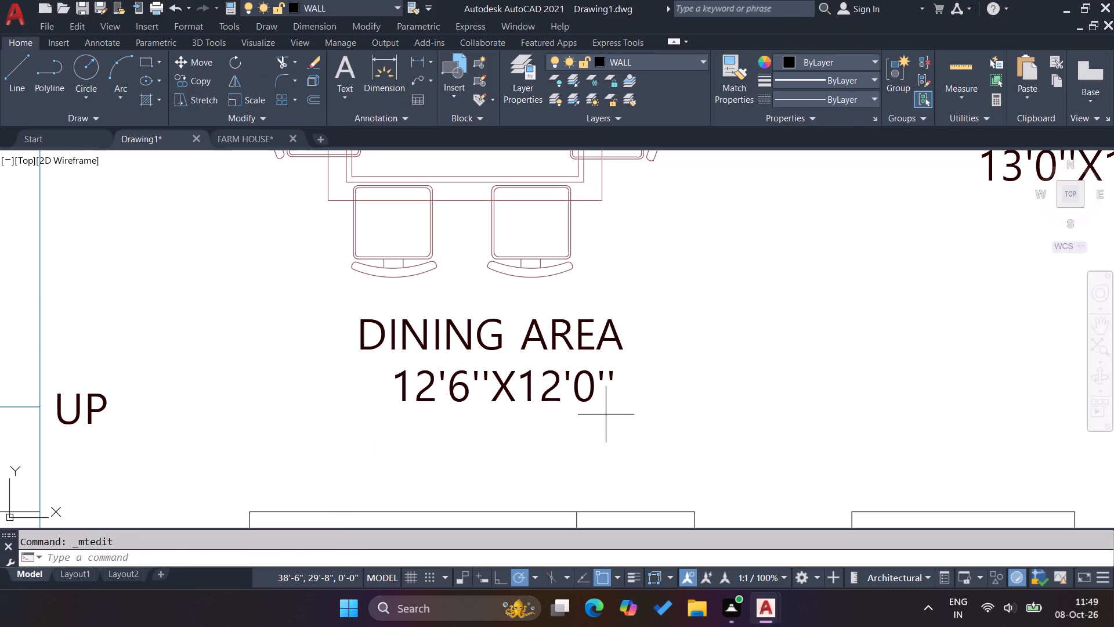
{"action": "left_click", "coordinate": [606, 415]}
{"action": "left_click", "coordinate": [533, 385]}
{"action": "double_click", "coordinate": [525, 389]}
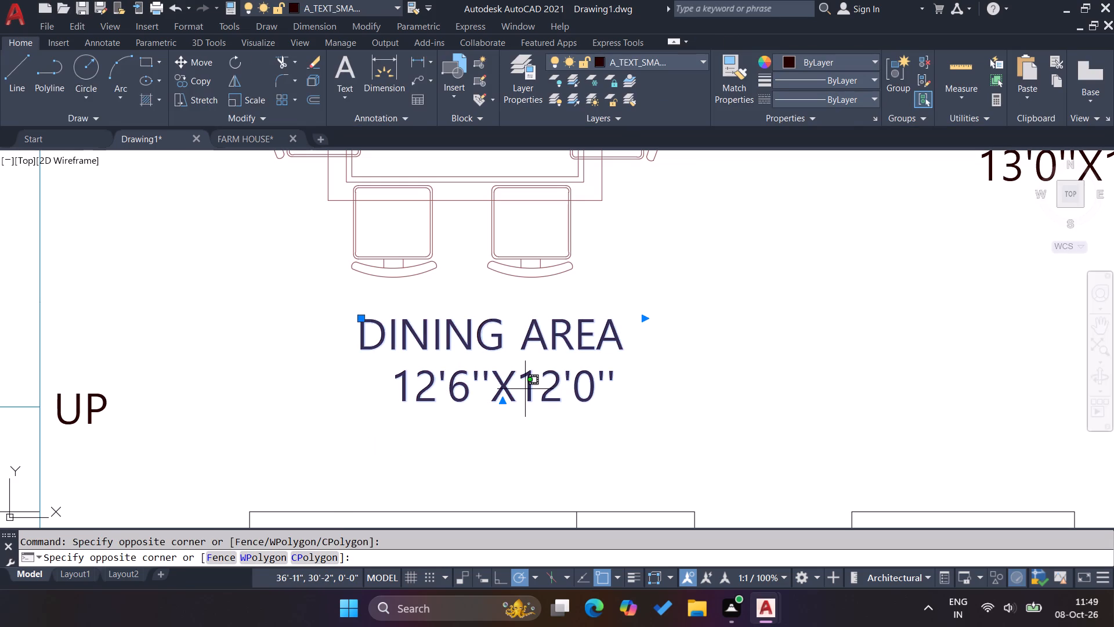
{"action": "double_click", "coordinate": [530, 394]}
{"action": "left_click", "coordinate": [404, 392]}
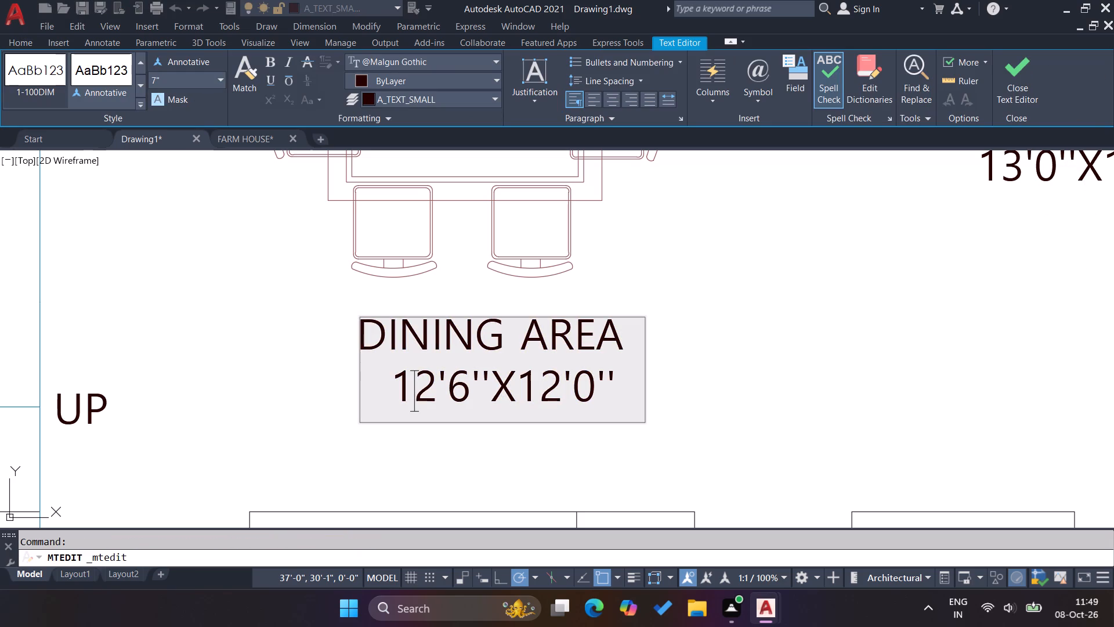
{"action": "left_click", "coordinate": [397, 388]}
{"action": "key", "text": "BackSpace"}
{"action": "left_click", "coordinate": [683, 369]}
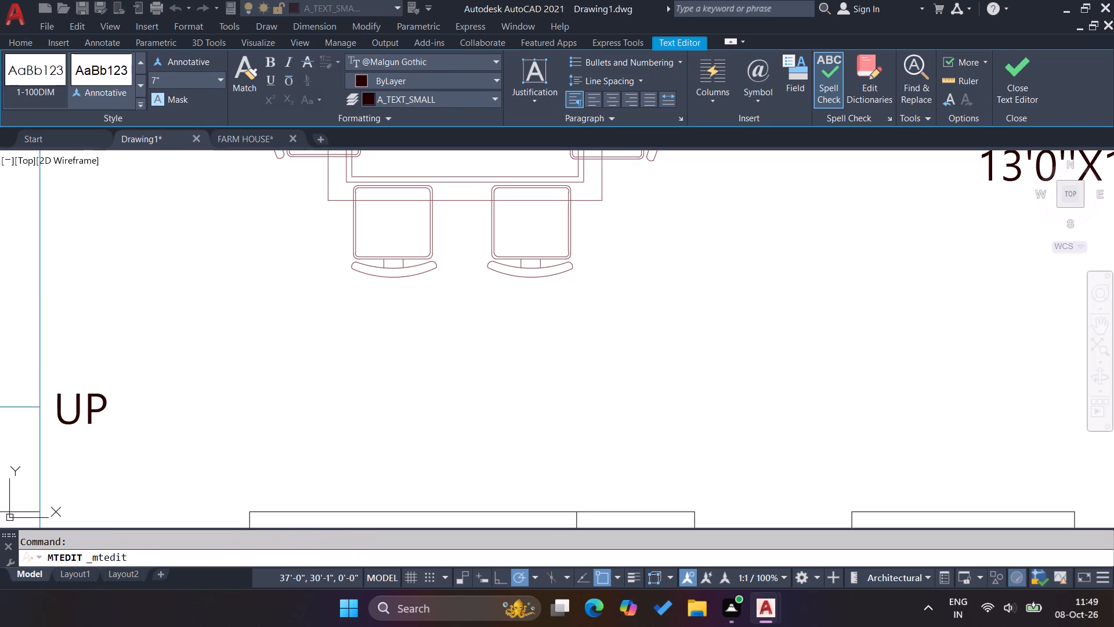
Delete the KITCHEN 13'0''X14'0'' label below the coffee table by the L-shaped sofa.
{"action": "scroll", "coordinate": [356, 363], "scroll_direction": "down", "scroll_amount": 3}
{"action": "scroll", "coordinate": [556, 294], "scroll_direction": "up", "scroll_amount": 1}
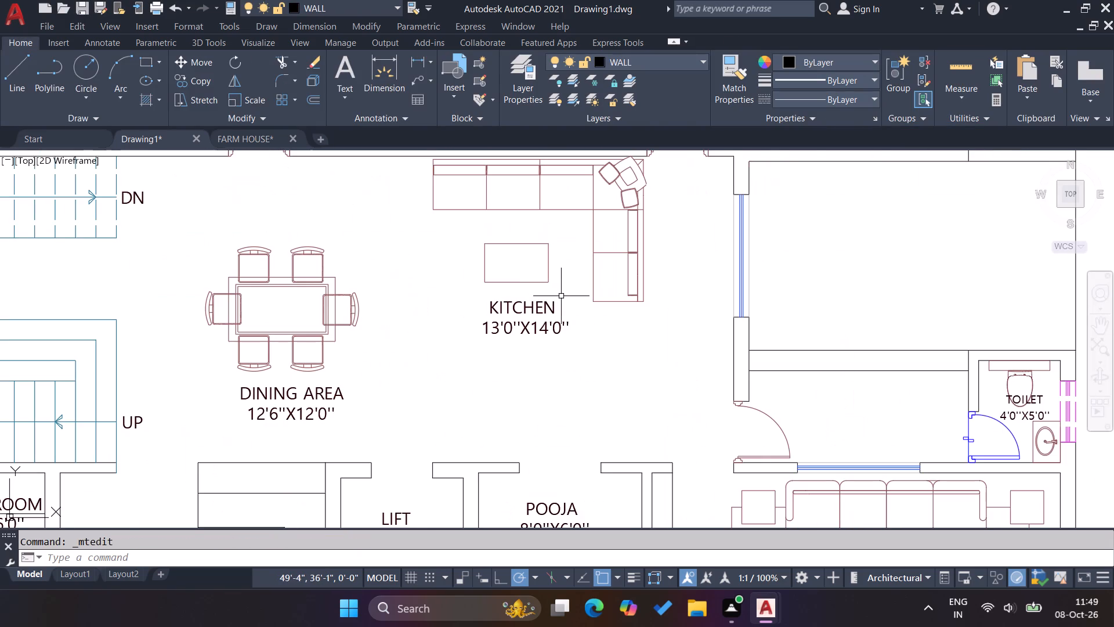
{"action": "scroll", "coordinate": [510, 327], "scroll_direction": "down", "scroll_amount": 1}
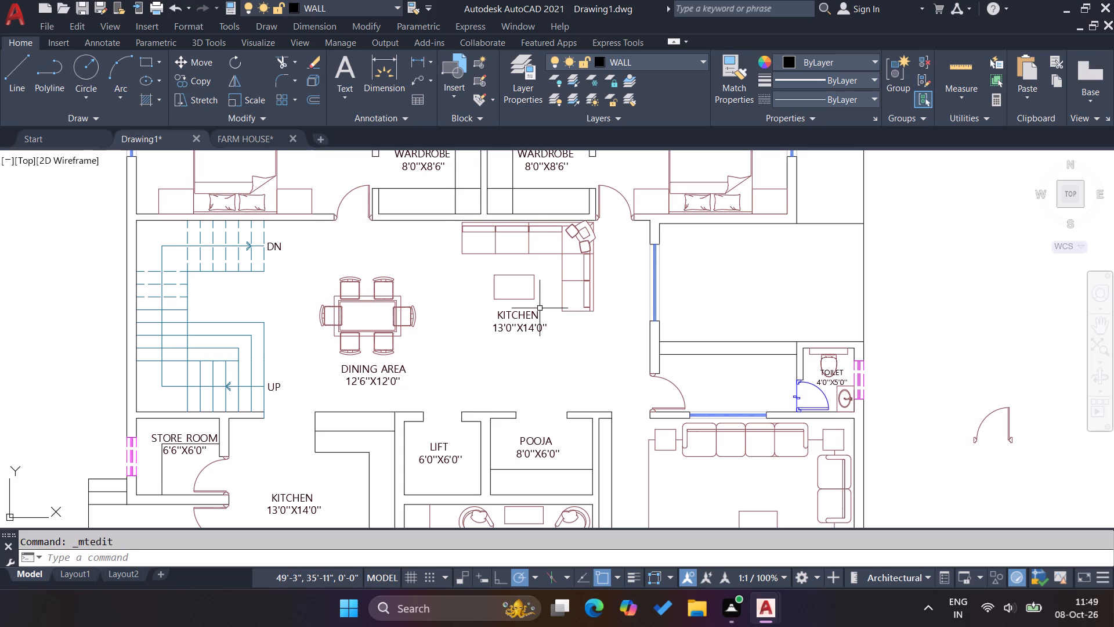
{"action": "key", "text": "Escape"}
{"action": "key", "text": "Escape"}
{"action": "left_click", "coordinate": [518, 336]}
{"action": "left_click", "coordinate": [513, 331]}
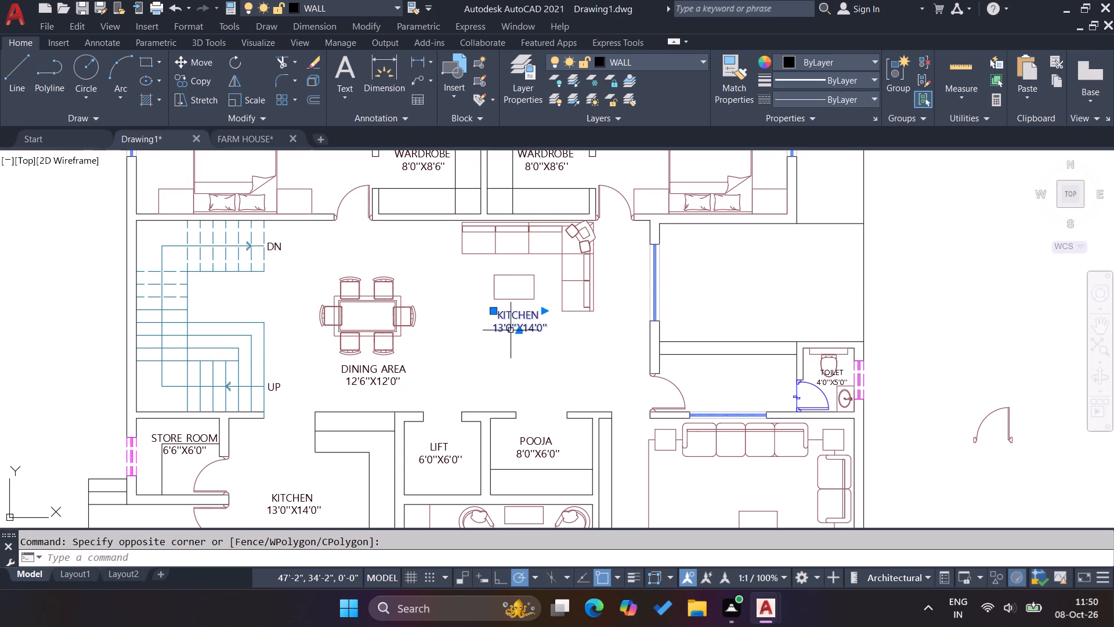
{"action": "key", "text": "Delete"}
Move the DINING AREA label into the open space between the dining table and the L-shaped sofa.
{"action": "left_click", "coordinate": [403, 366]}
{"action": "key", "text": "m"}
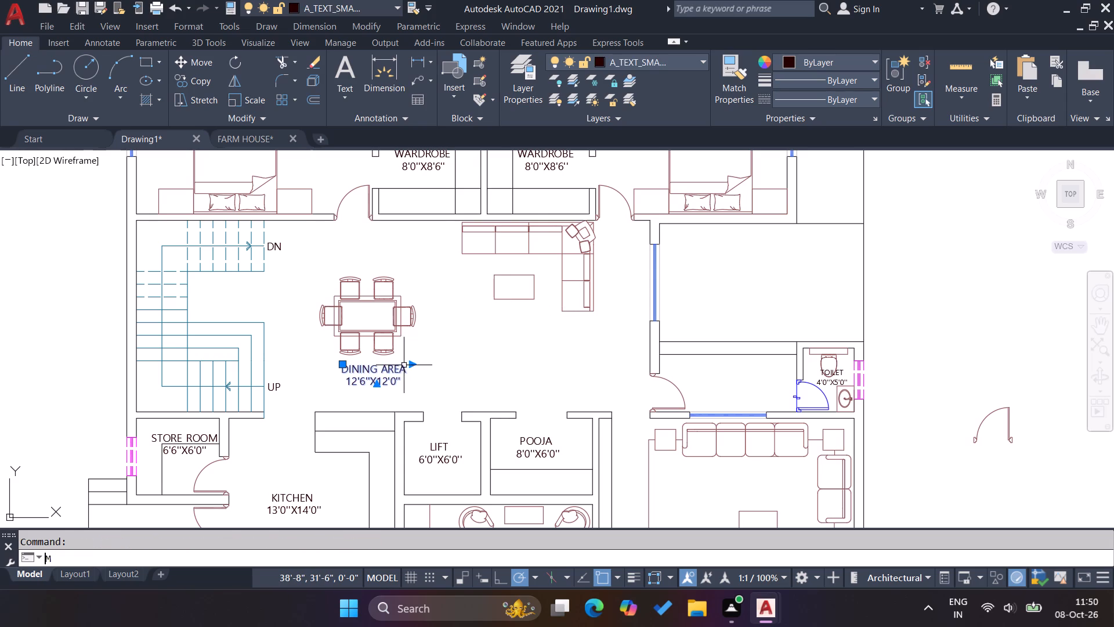
{"action": "key", "text": "Return"}
{"action": "left_click", "coordinate": [388, 383]}
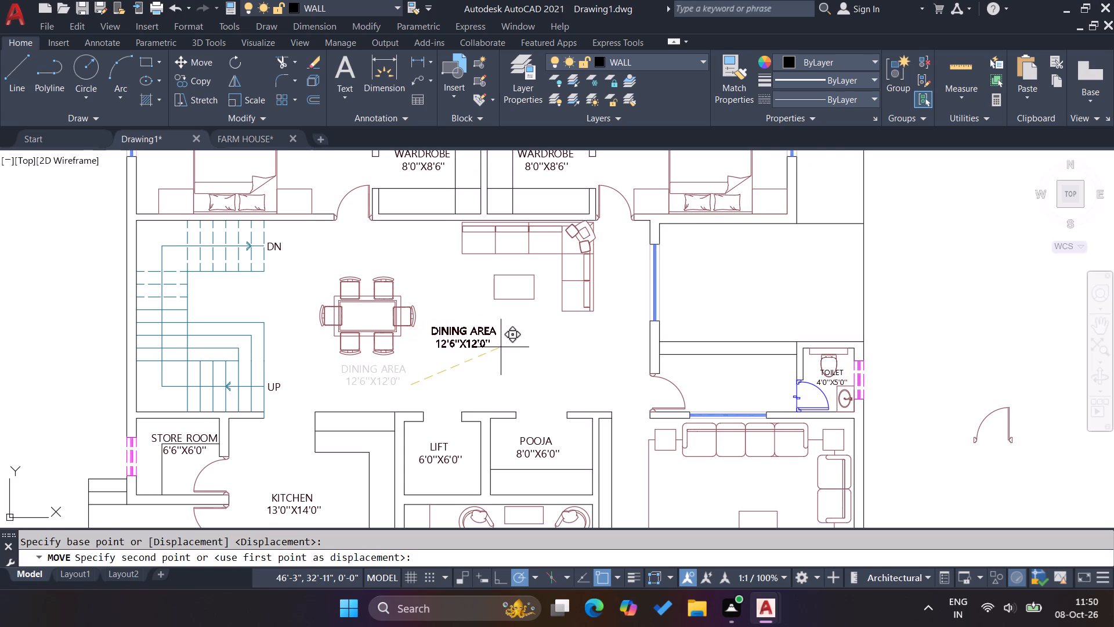
{"action": "left_click", "coordinate": [500, 347]}
{"action": "key", "text": "Escape"}
{"action": "key", "text": "Escape"}
Measure the hall's depth from the kitchen's upper wall corner to the wardrobe wall corner with a temporary linear dimension.
{"action": "left_click", "coordinate": [414, 66]}
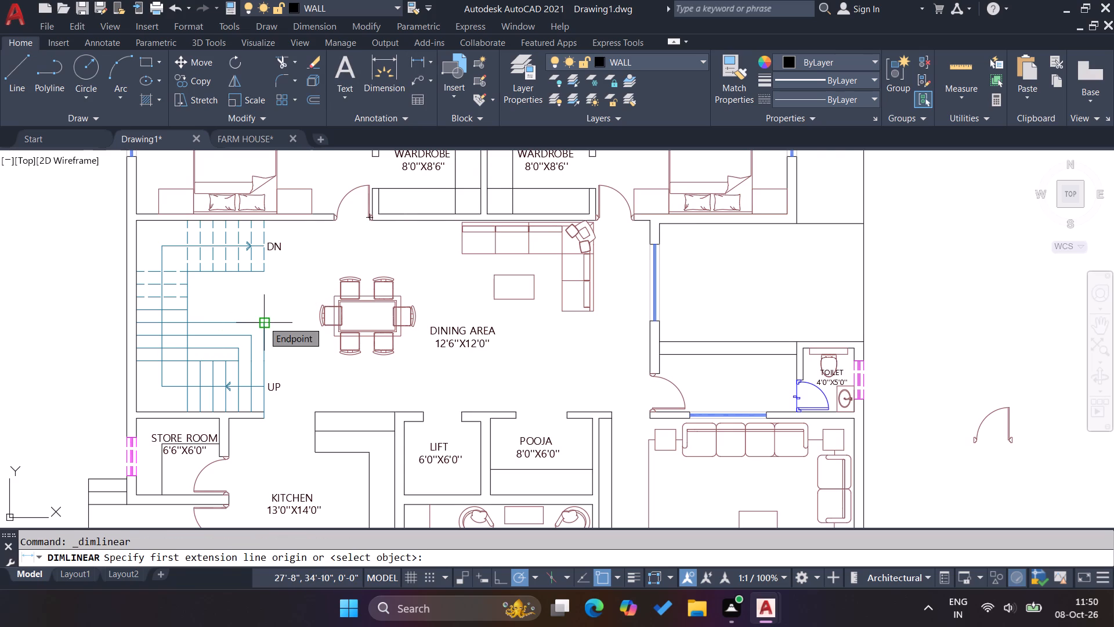
{"action": "left_click", "coordinate": [316, 413]}
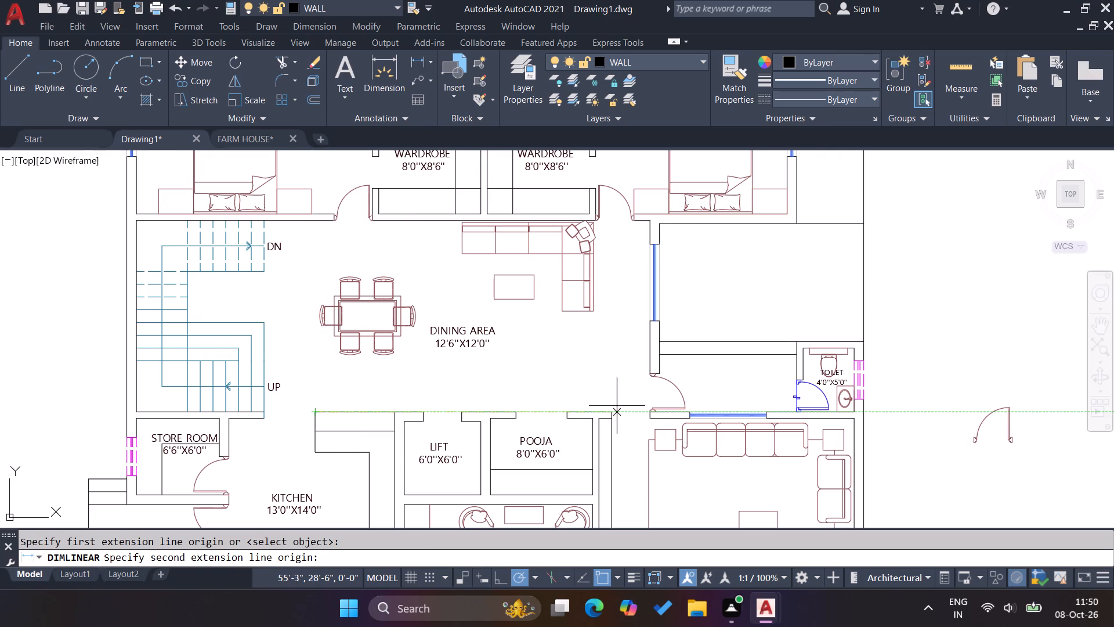
{"action": "scroll", "coordinate": [601, 211], "scroll_direction": "up", "scroll_amount": 4}
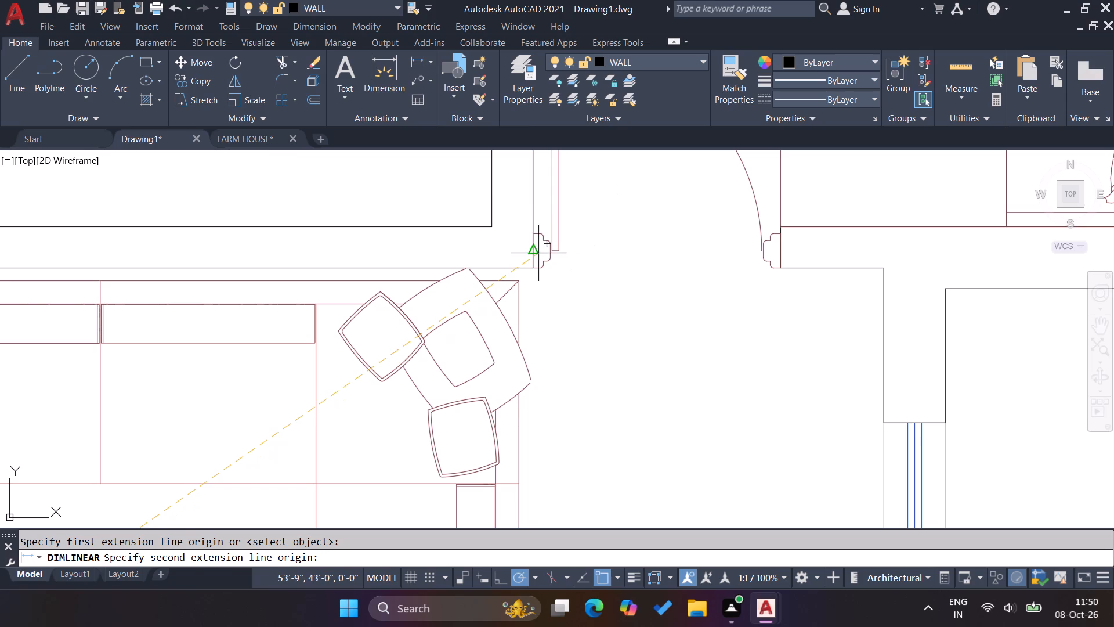
{"action": "left_click", "coordinate": [531, 270]}
{"action": "scroll", "coordinate": [562, 257], "scroll_direction": "down", "scroll_amount": 4}
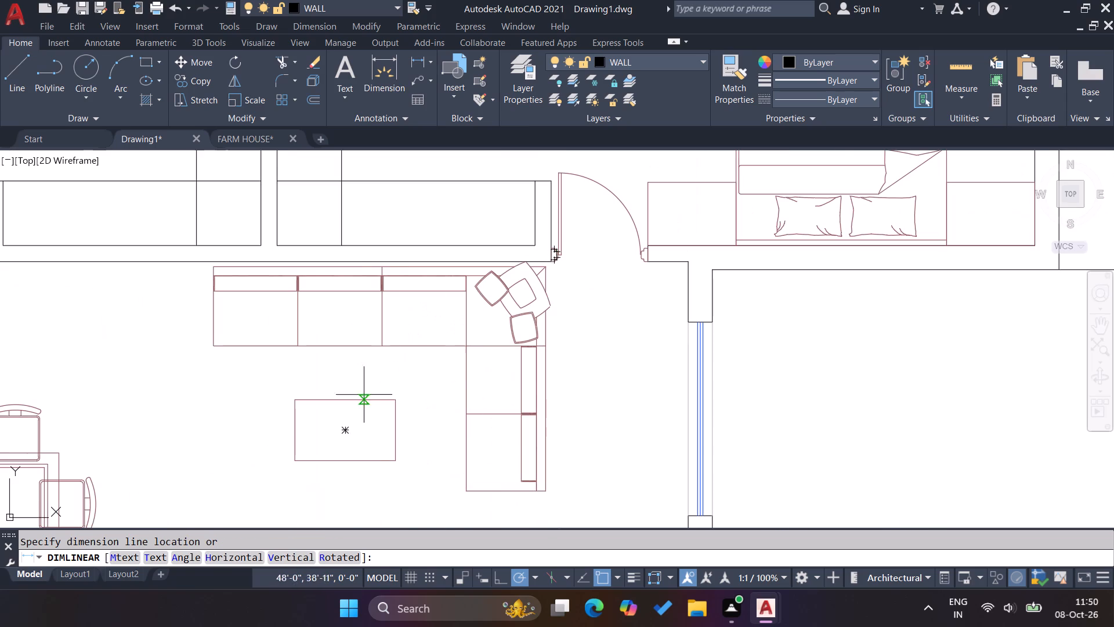
{"action": "scroll", "coordinate": [464, 283], "scroll_direction": "down", "scroll_amount": 3}
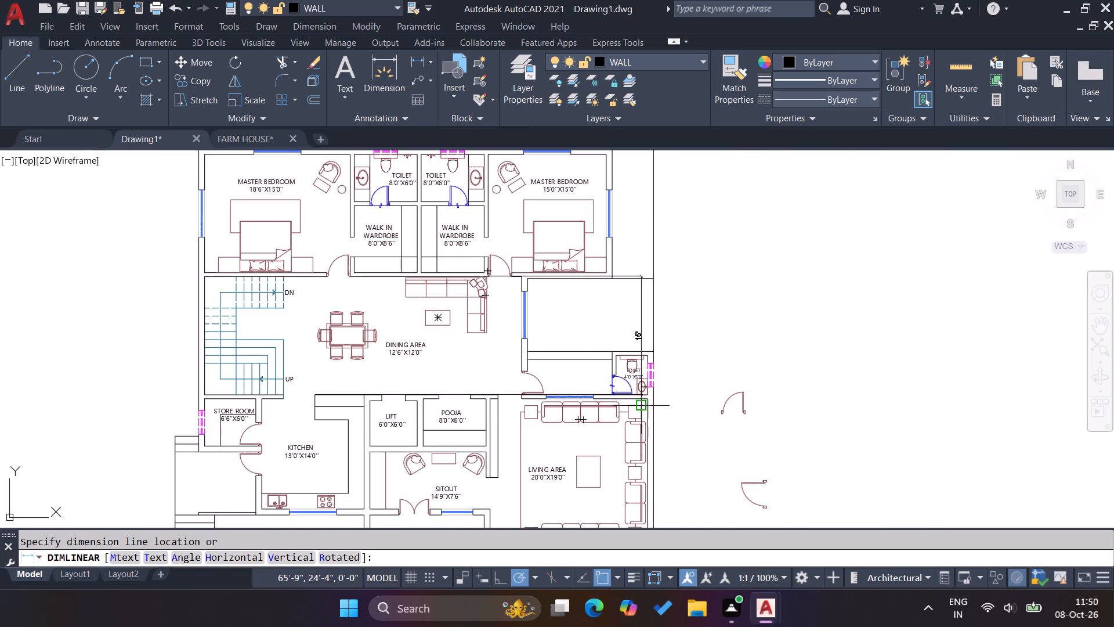
{"action": "key", "text": "Escape"}
{"action": "key", "text": "Escape"}
Measure the hall's width from the staircase's outer corner to the opposite window wall with a temporary linear dimension.
{"action": "left_click", "coordinate": [415, 64]}
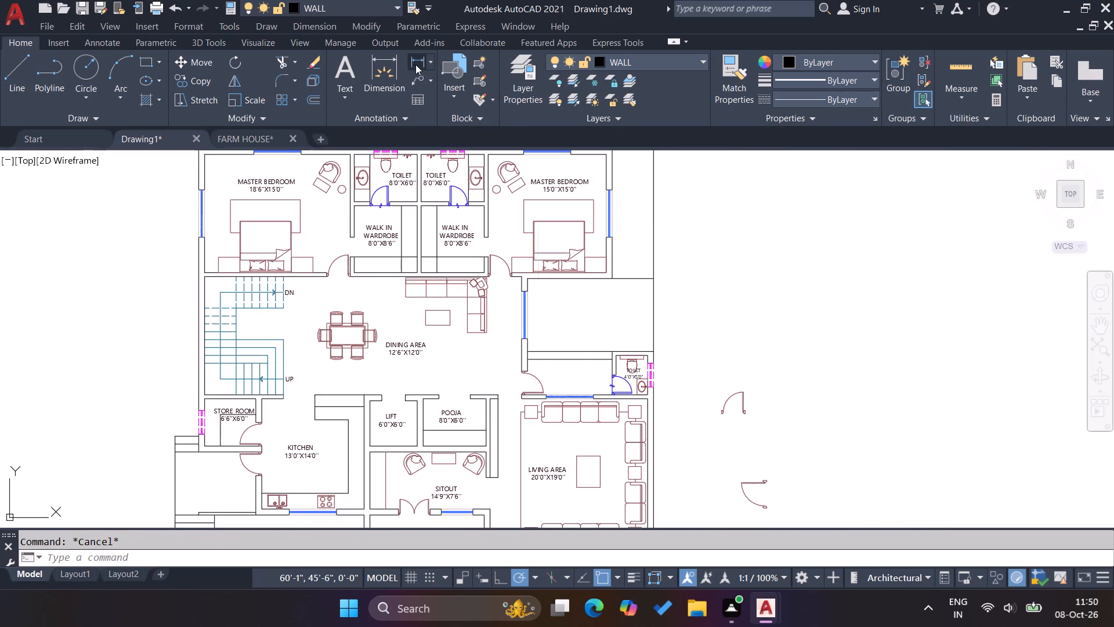
{"action": "scroll", "coordinate": [281, 352], "scroll_direction": "up", "scroll_amount": 2}
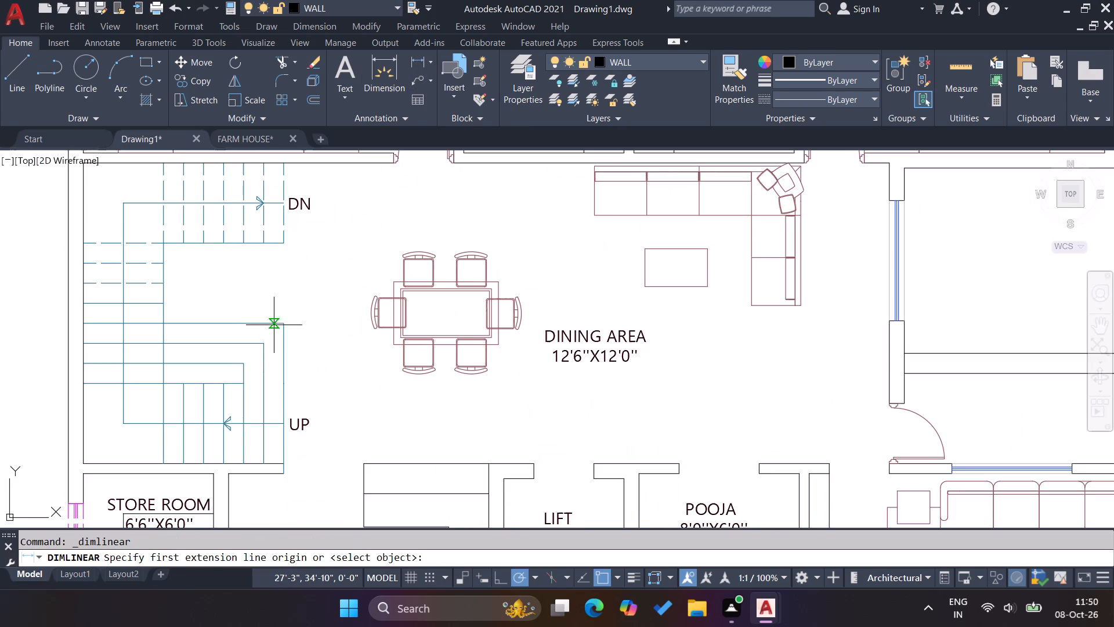
{"action": "left_click", "coordinate": [286, 325]}
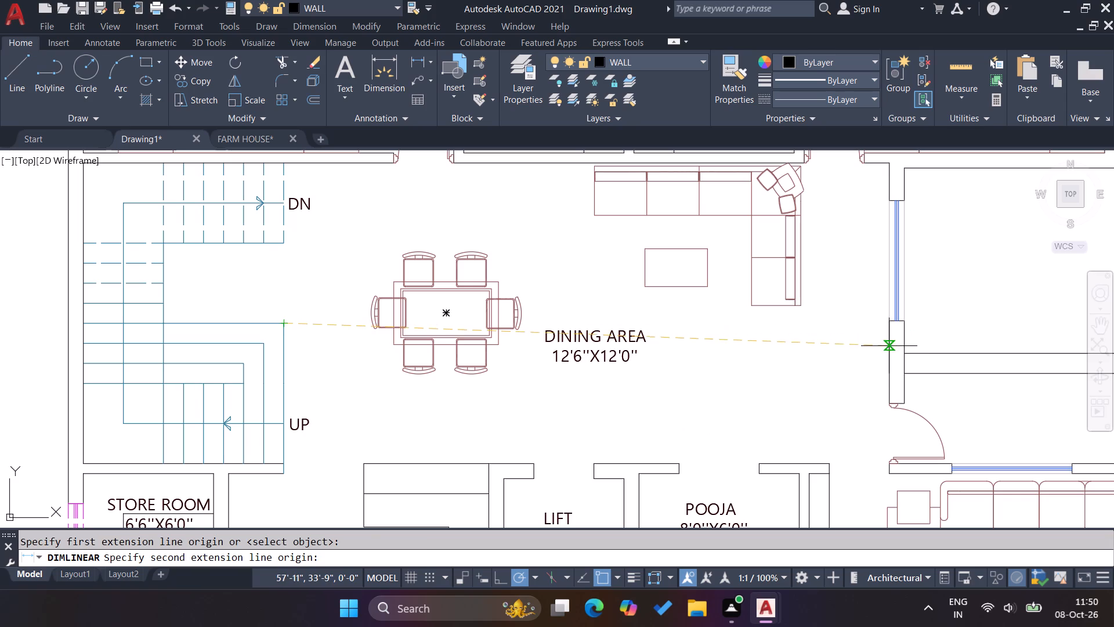
{"action": "left_click", "coordinate": [889, 346]}
{"action": "left_click", "coordinate": [599, 248]}
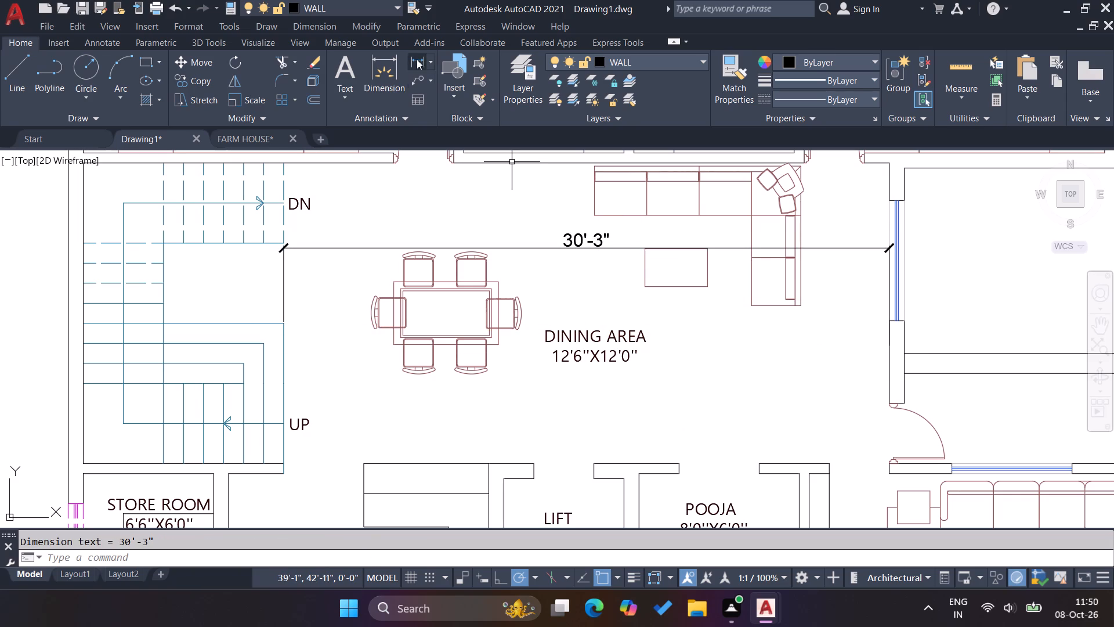
Measure the hall's depth from the walk-in wardrobe wall to the lift wall with a temporary linear dimension.
{"action": "left_click", "coordinate": [419, 57]}
{"action": "scroll", "coordinate": [537, 278], "scroll_direction": "down", "scroll_amount": 1}
{"action": "left_click", "coordinate": [531, 211]}
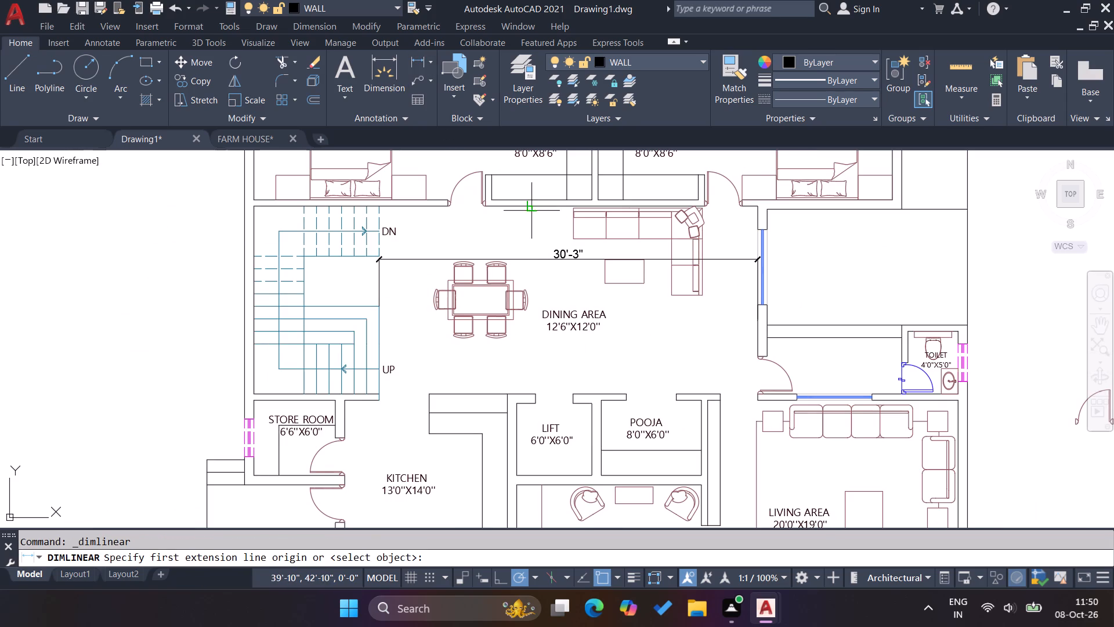
{"action": "left_click", "coordinate": [538, 388]}
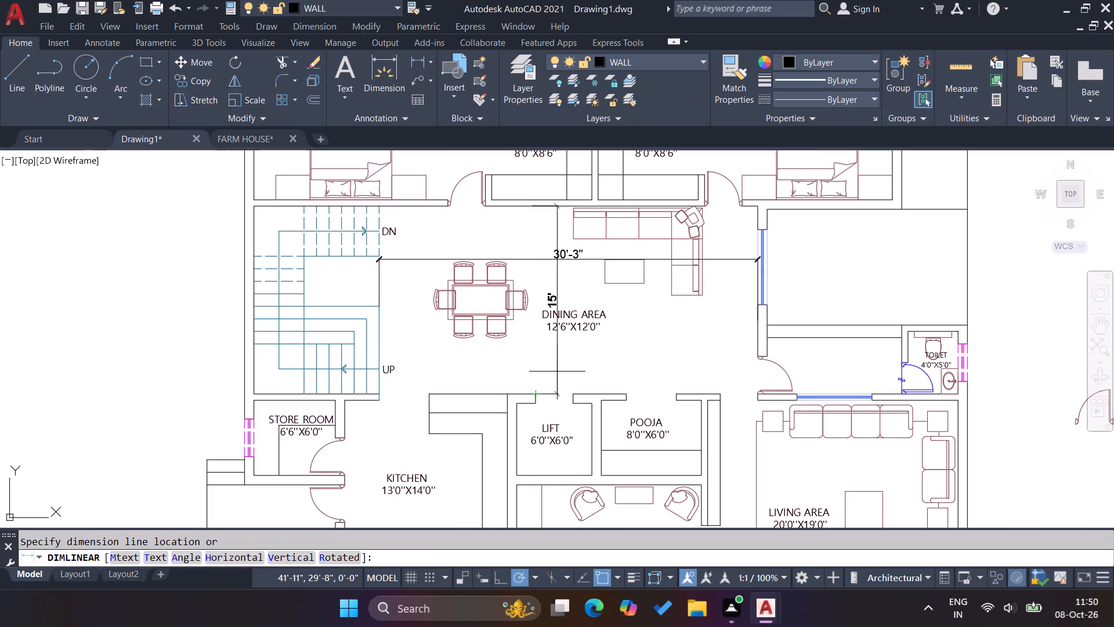
{"action": "key", "text": "Escape"}
{"action": "key", "text": "Escape"}
Change the DINING AREA label's room name to DINING/ LIVING AREA.
{"action": "double_click", "coordinate": [569, 327]}
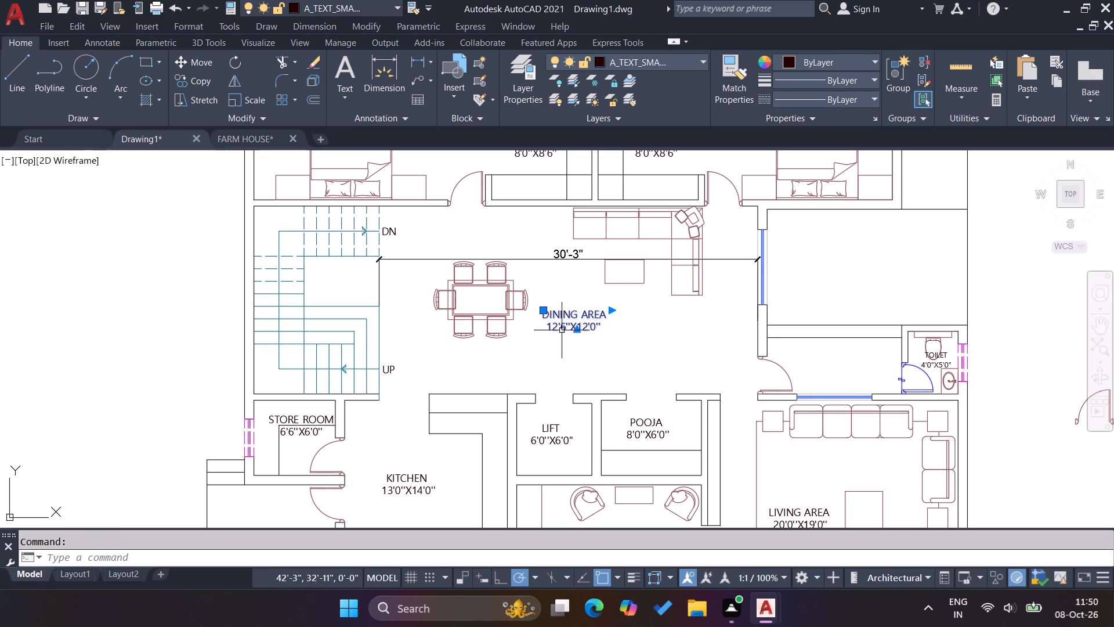
{"action": "double_click", "coordinate": [562, 330]}
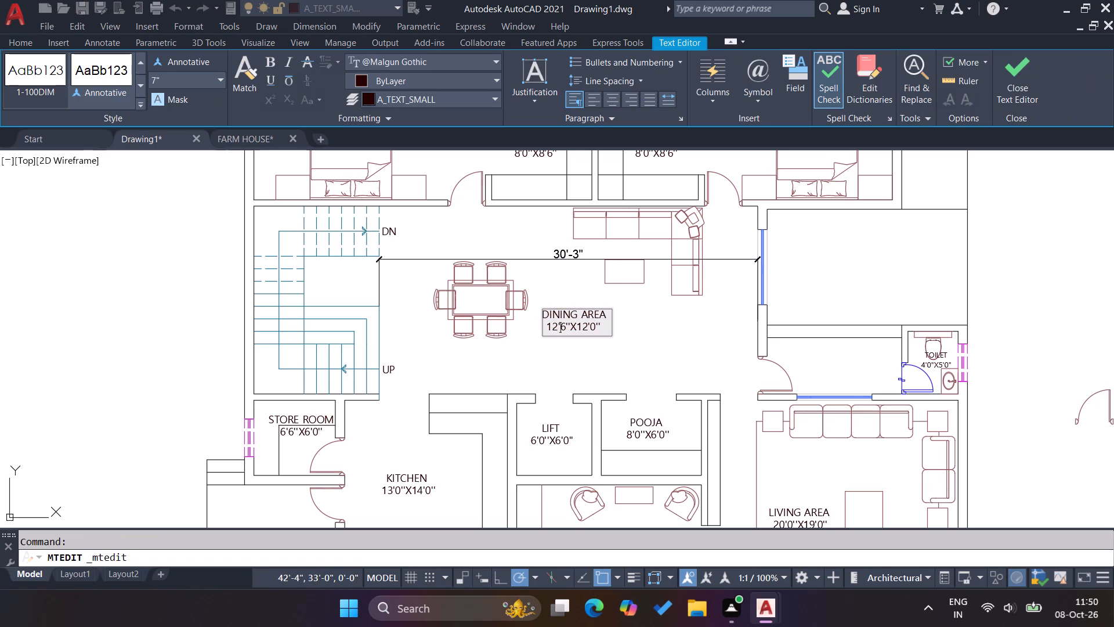
{"action": "left_click", "coordinate": [577, 316]}
{"action": "key", "text": "slash"}
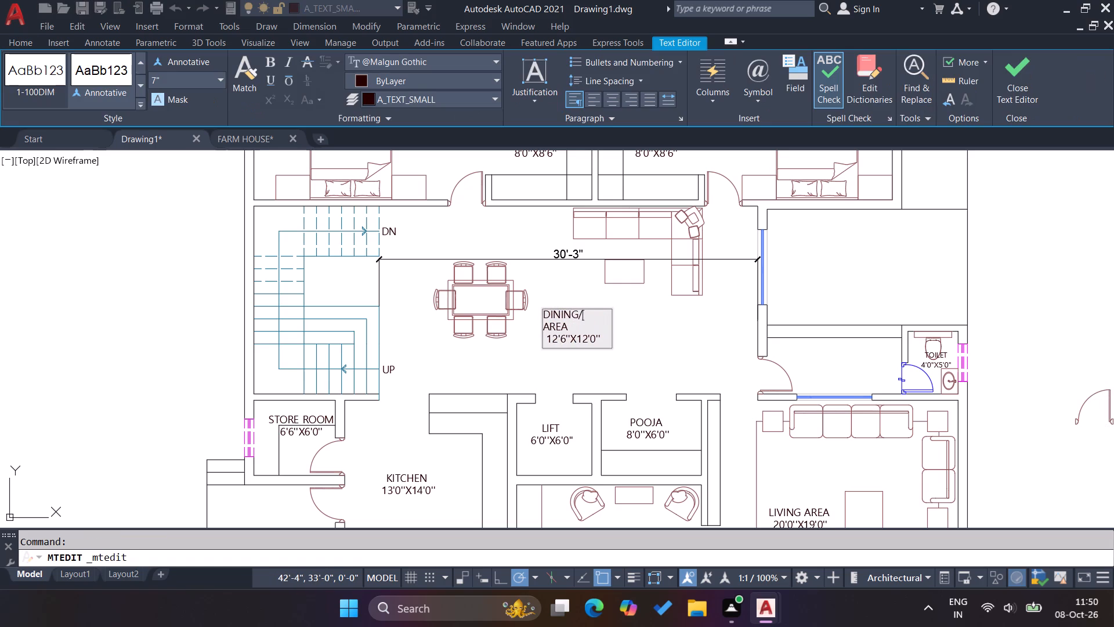
{"action": "key", "text": "space"}
{"action": "type", "text": "LIVING"}
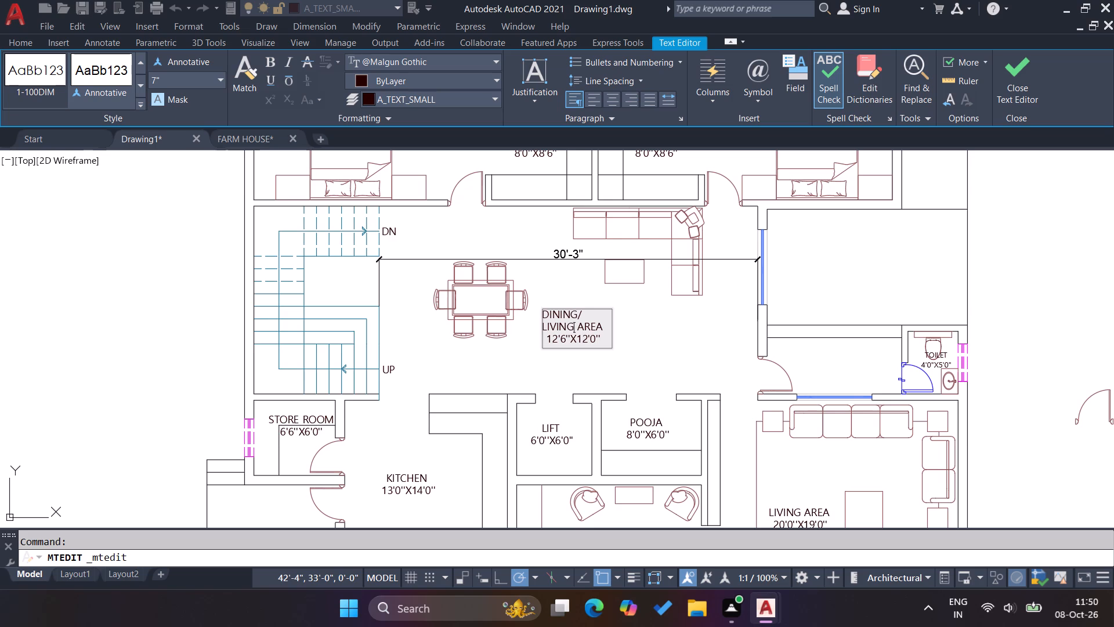
Set the dimensions line of the DINING/ LIVING AREA label to 30'0''X15'0''.
{"action": "scroll", "coordinate": [576, 338], "scroll_direction": "up", "scroll_amount": 2}
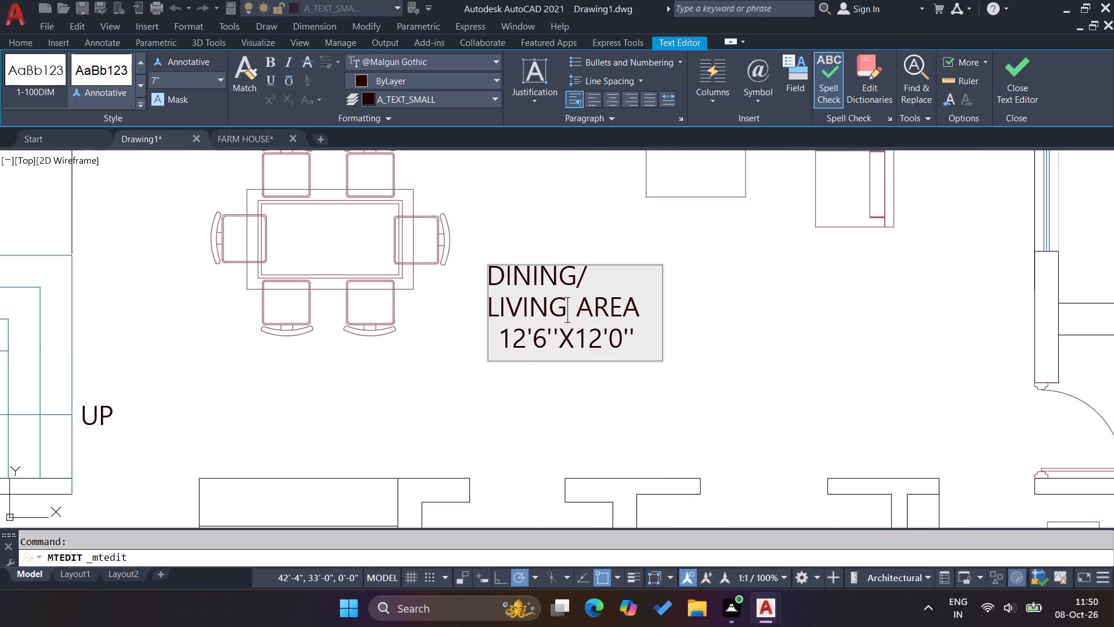
{"action": "left_click", "coordinate": [528, 343]}
{"action": "key", "text": "BackSpace"}
{"action": "key", "text": "BackSpace"}
{"action": "type", "text": "30"}
{"action": "left_click", "coordinate": [547, 352]}
{"action": "key", "text": "BackSpace"}
{"action": "key", "text": "0"}
{"action": "left_click", "coordinate": [602, 347]}
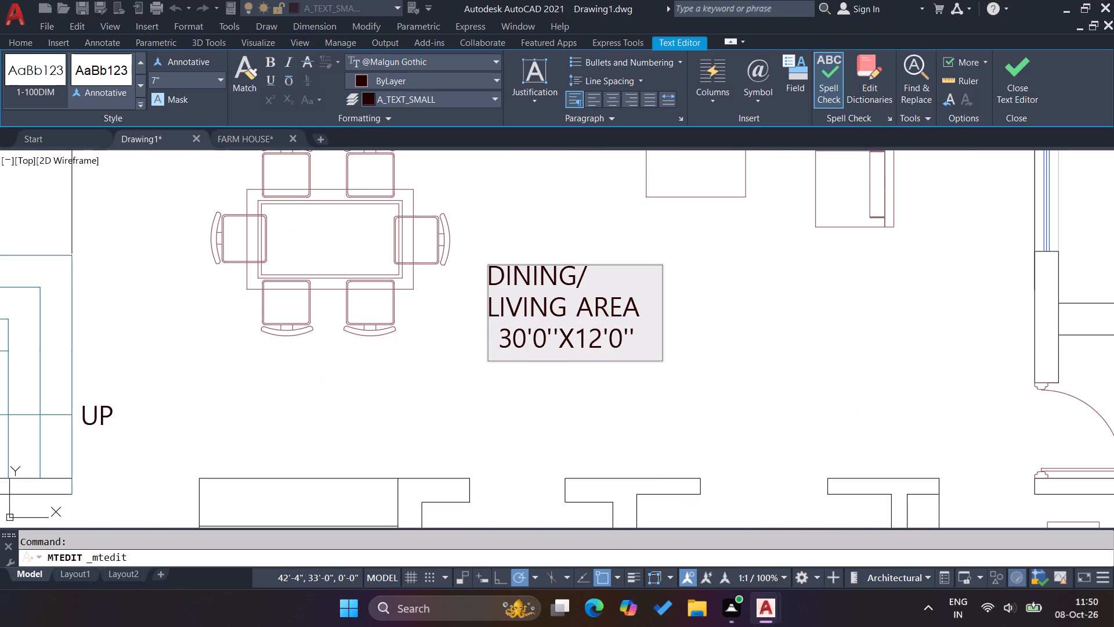
{"action": "key", "text": "BackSpace"}
{"action": "key", "text": "5"}
{"action": "left_click", "coordinate": [584, 374]}
Widen the label's text box so DINING/ LIVING AREA fits on a single line.
{"action": "left_click", "coordinate": [612, 362]}
{"action": "left_click", "coordinate": [559, 296]}
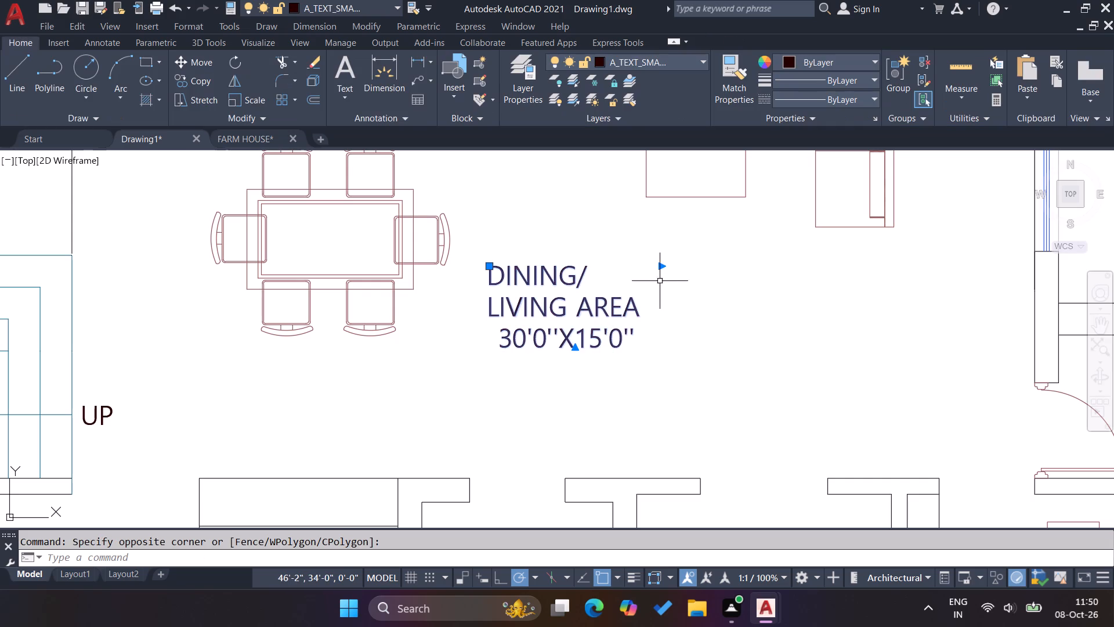
{"action": "left_click", "coordinate": [655, 266]}
{"action": "left_click", "coordinate": [662, 271]}
{"action": "left_click", "coordinate": [662, 266]}
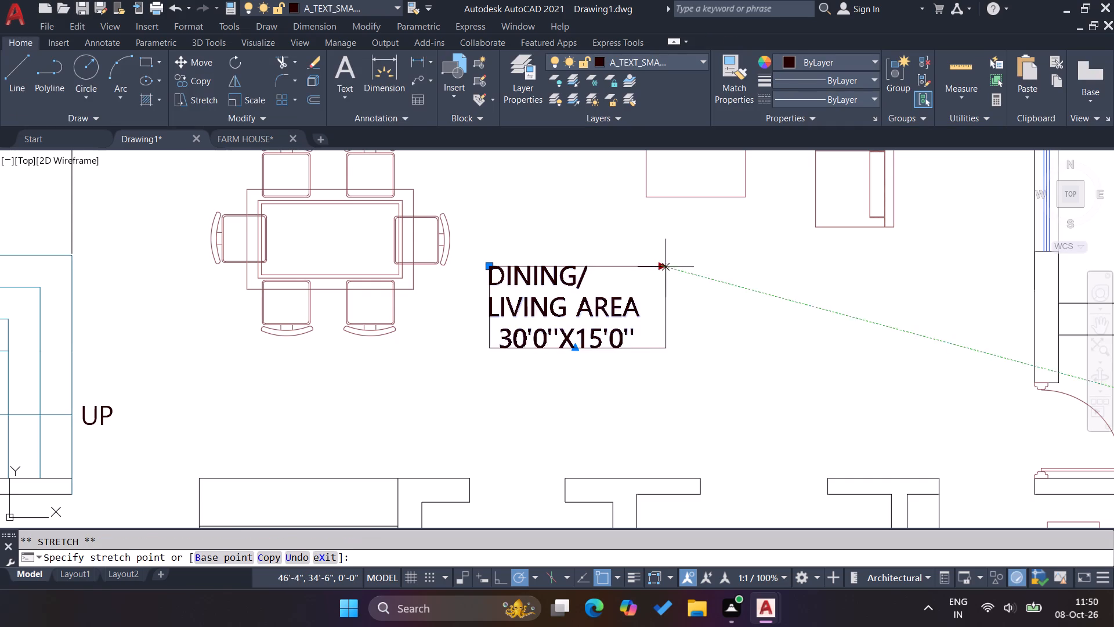
{"action": "left_click", "coordinate": [805, 272]}
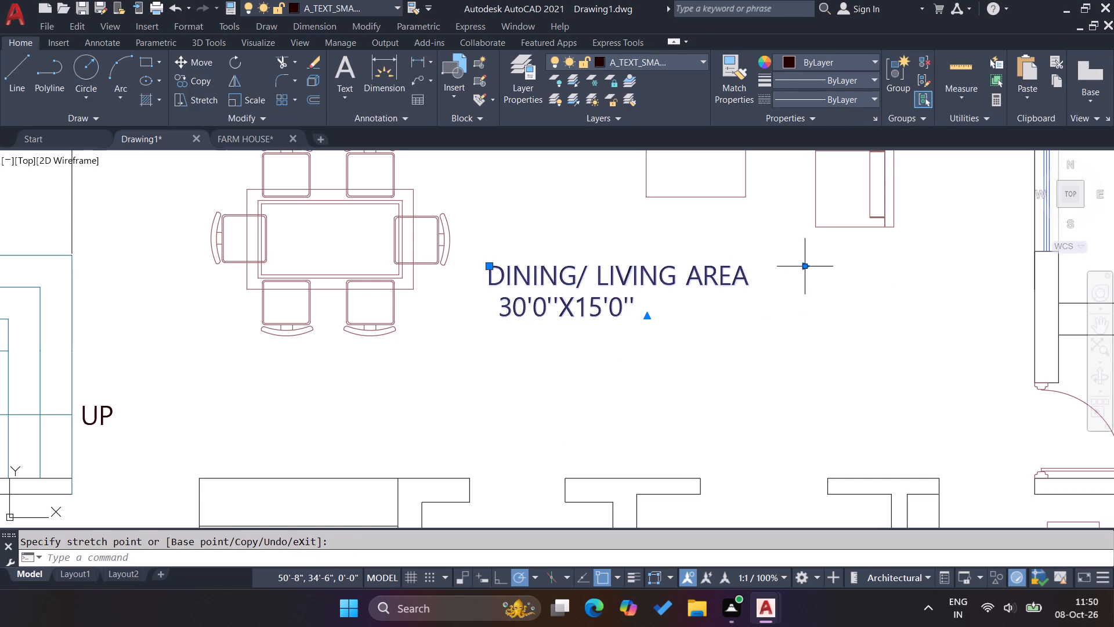
{"action": "left_click", "coordinate": [806, 263]}
{"action": "left_click", "coordinate": [754, 257]}
{"action": "key", "text": "Escape"}
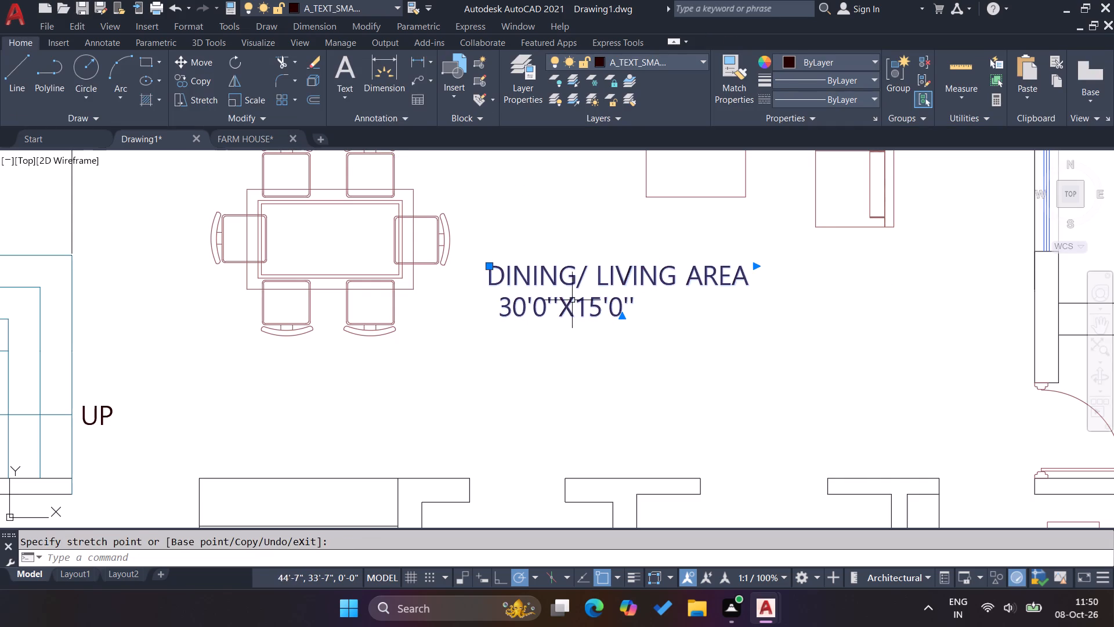
{"action": "key", "text": "Escape"}
Indent the 30'0''X15'0'' line with six more leading spaces to centre it under the room name.
{"action": "double_click", "coordinate": [522, 307]}
{"action": "left_click", "coordinate": [499, 312]}
{"action": "key", "text": "space"}
{"action": "key", "text": "space"}
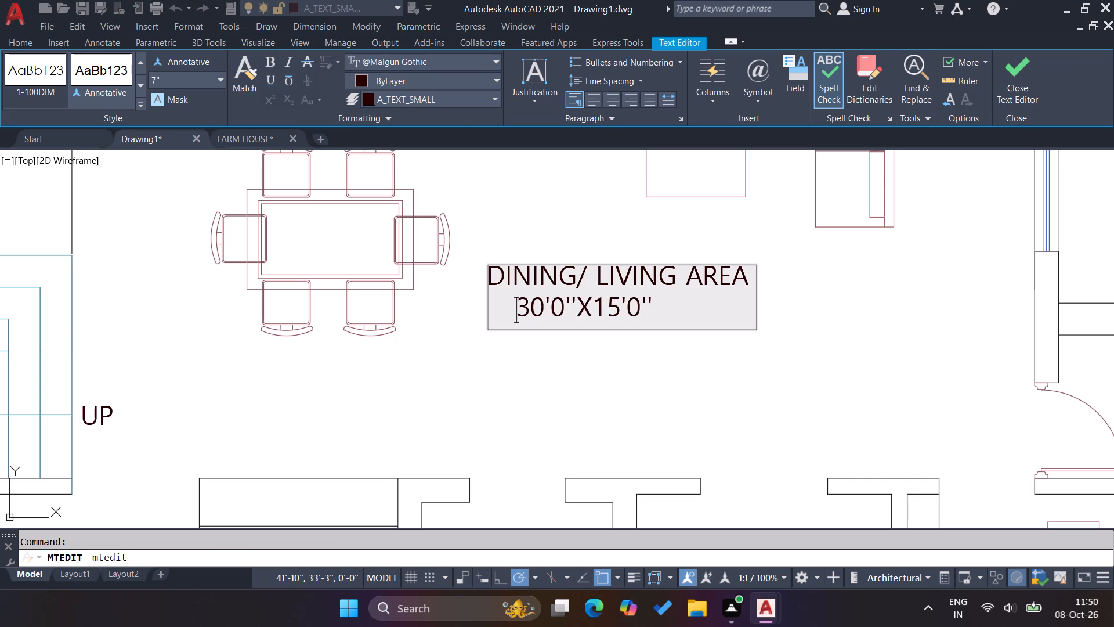
{"action": "key", "text": "space"}
{"action": "key", "text": "space"}
{"action": "key", "text": "space"}
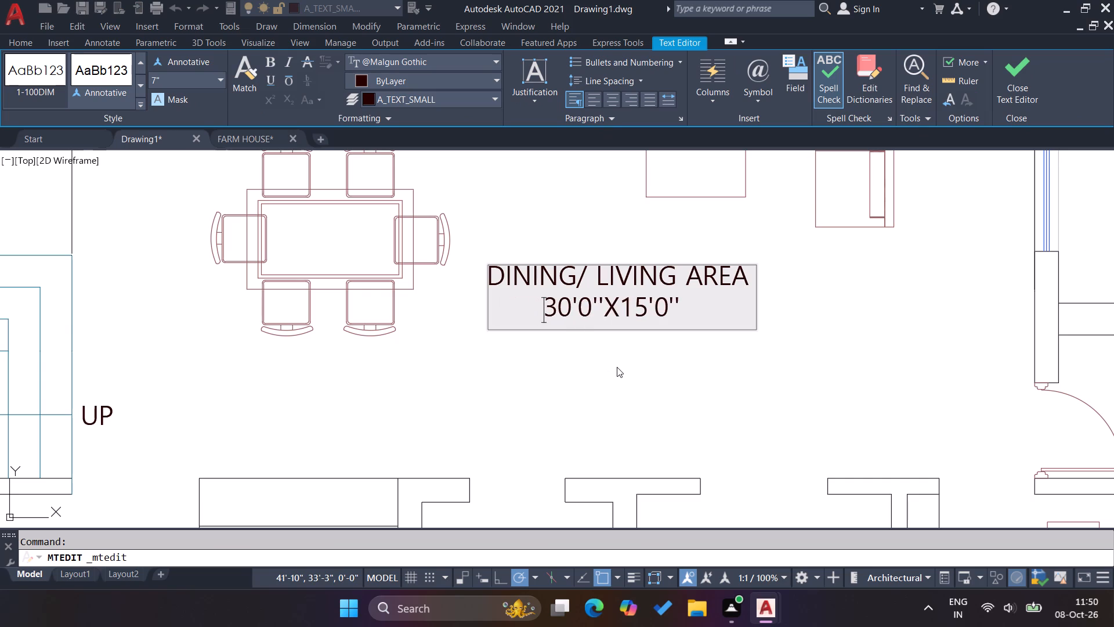
{"action": "key", "text": "space"}
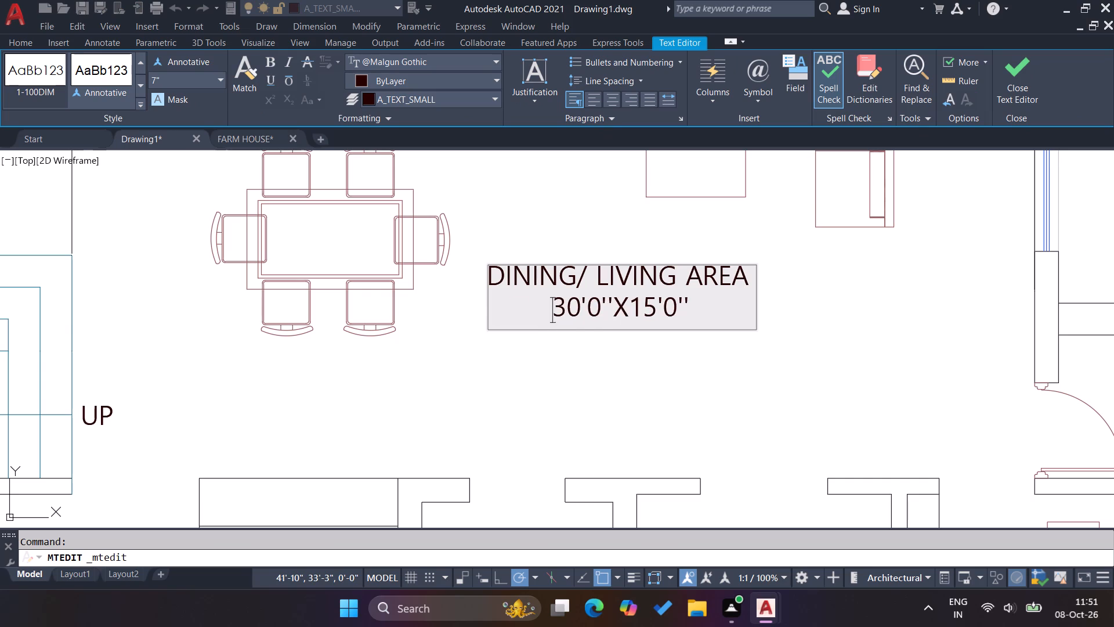
Add a space before the slash to read DINING / LIVING AREA and widen the text box to keep it on one line.
{"action": "left_click", "coordinate": [577, 271]}
{"action": "key", "text": "space"}
{"action": "left_click", "coordinate": [672, 412]}
{"action": "left_click", "coordinate": [693, 339]}
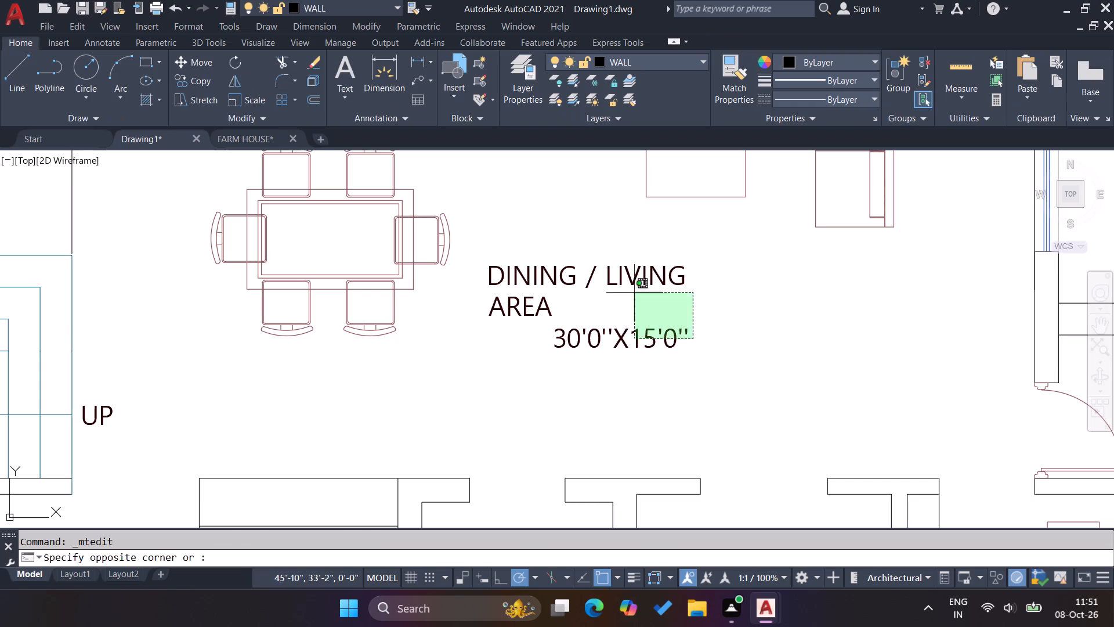
{"action": "left_click", "coordinate": [634, 293]}
{"action": "left_click", "coordinate": [757, 266]}
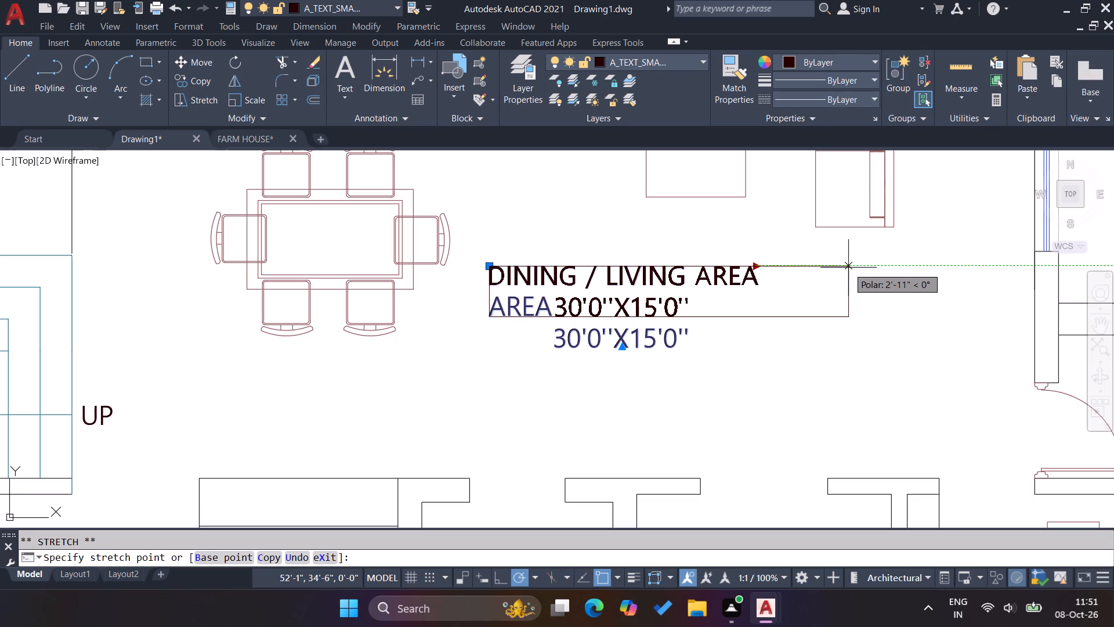
{"action": "left_click", "coordinate": [778, 277]}
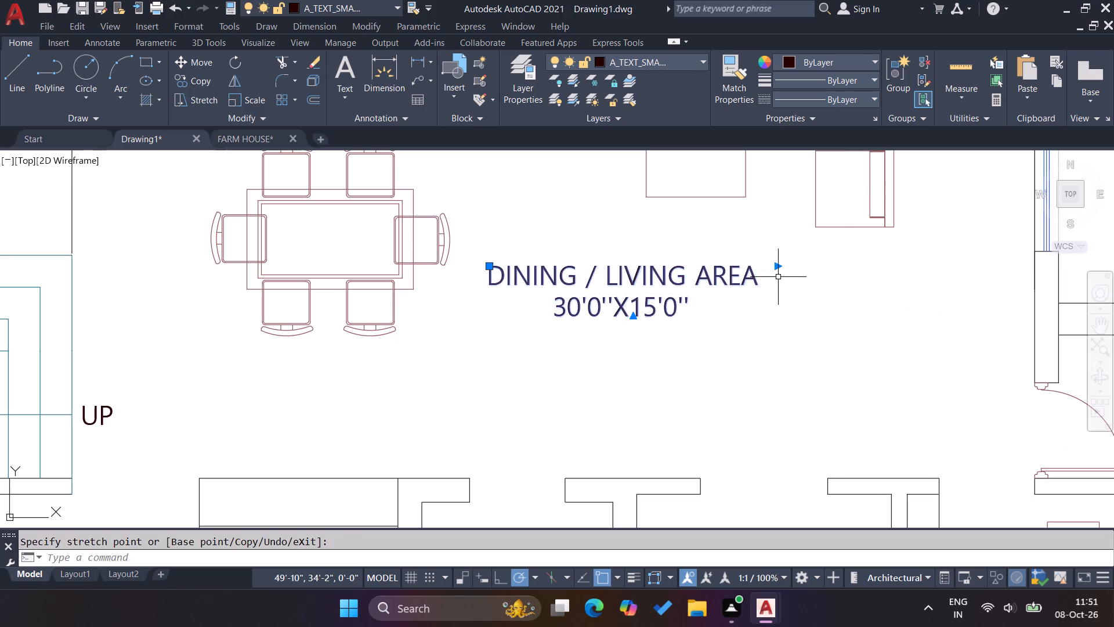
Add one more leading space to the 30'0''X15'0'' line to centre it under DINING / LIVING AREA.
{"action": "double_click", "coordinate": [621, 308]}
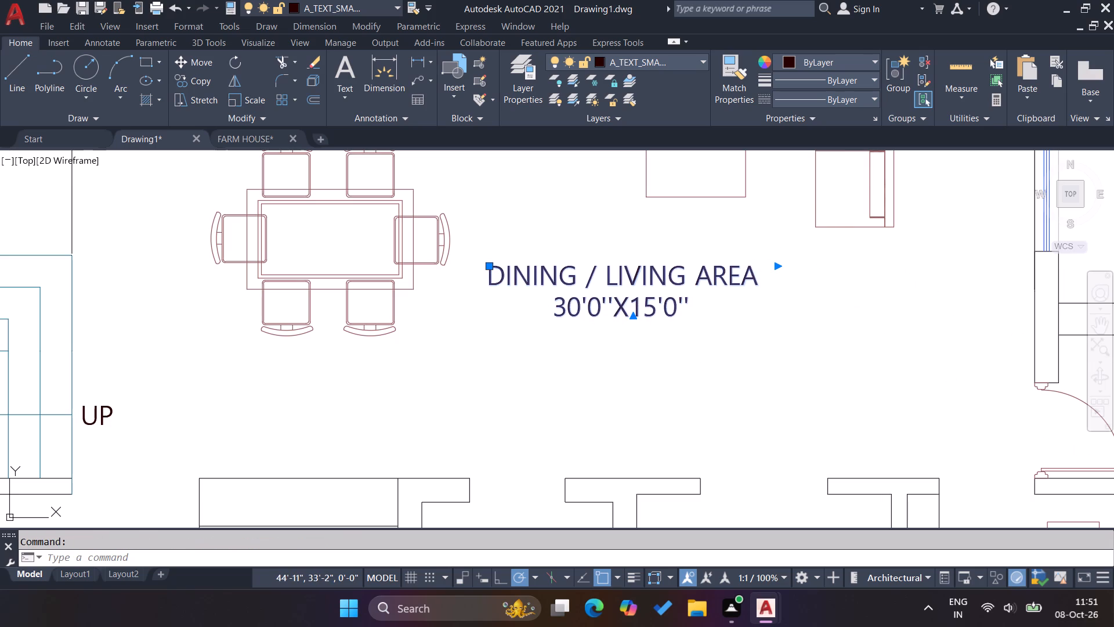
{"action": "left_click", "coordinate": [559, 308]}
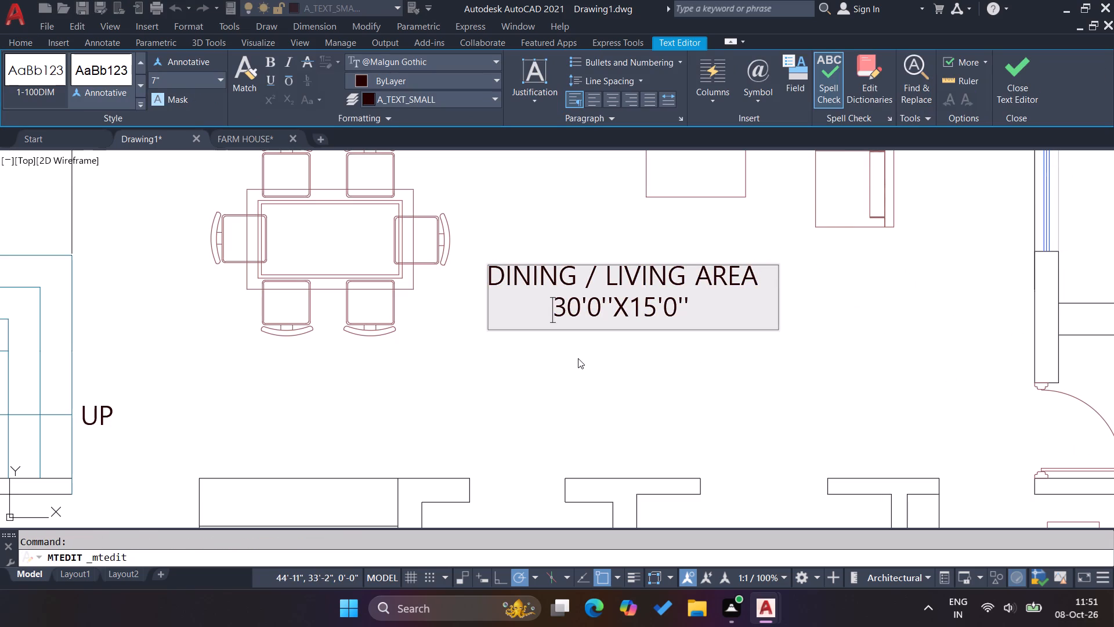
{"action": "key", "text": "space"}
{"action": "left_click", "coordinate": [602, 347]}
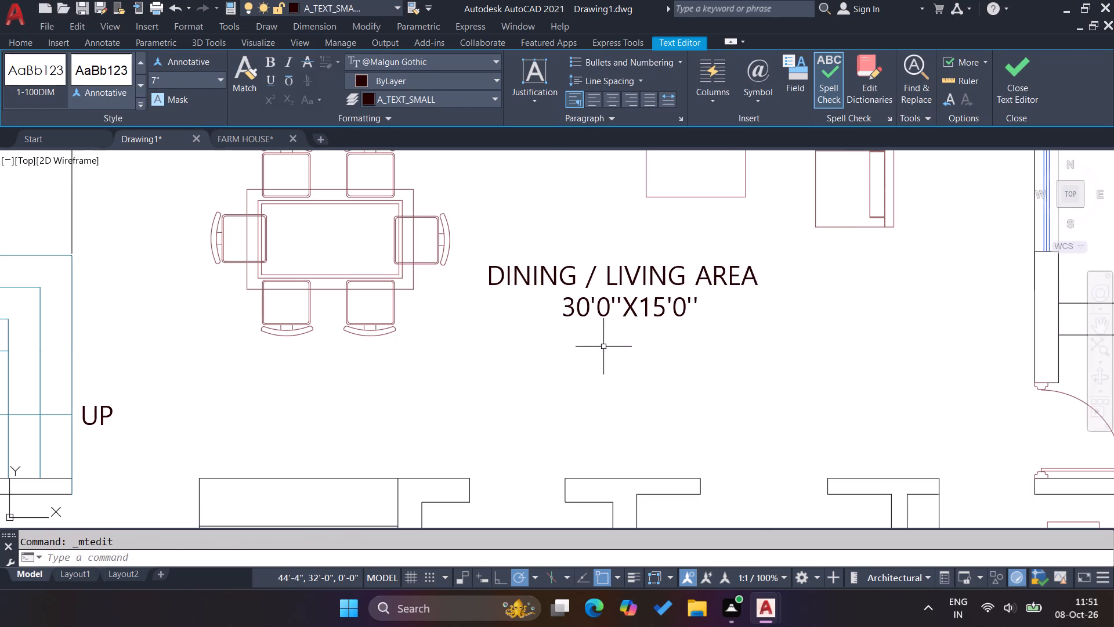
Delete the temporary width dimension running across the dining / living area.
{"action": "scroll", "coordinate": [542, 352], "scroll_direction": "down", "scroll_amount": 2}
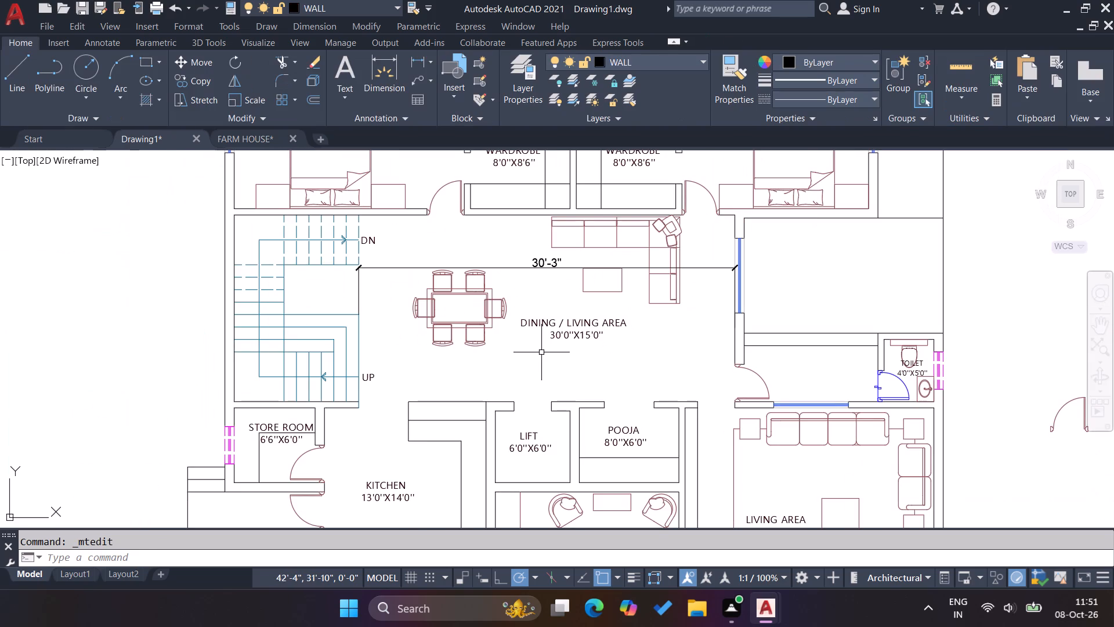
{"action": "key", "text": "Escape"}
{"action": "key", "text": "Escape"}
{"action": "key", "text": "Escape"}
{"action": "left_click", "coordinate": [392, 277]}
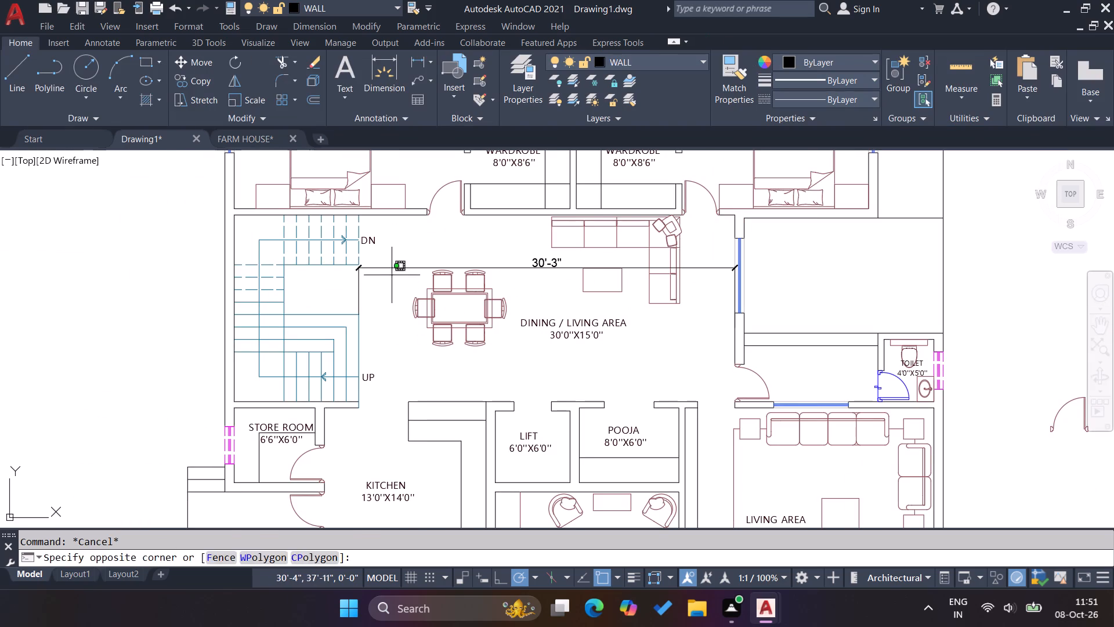
{"action": "left_click", "coordinate": [383, 260]}
{"action": "key", "text": "Delete"}
{"action": "key", "text": "Escape"}
{"action": "key", "text": "Escape"}
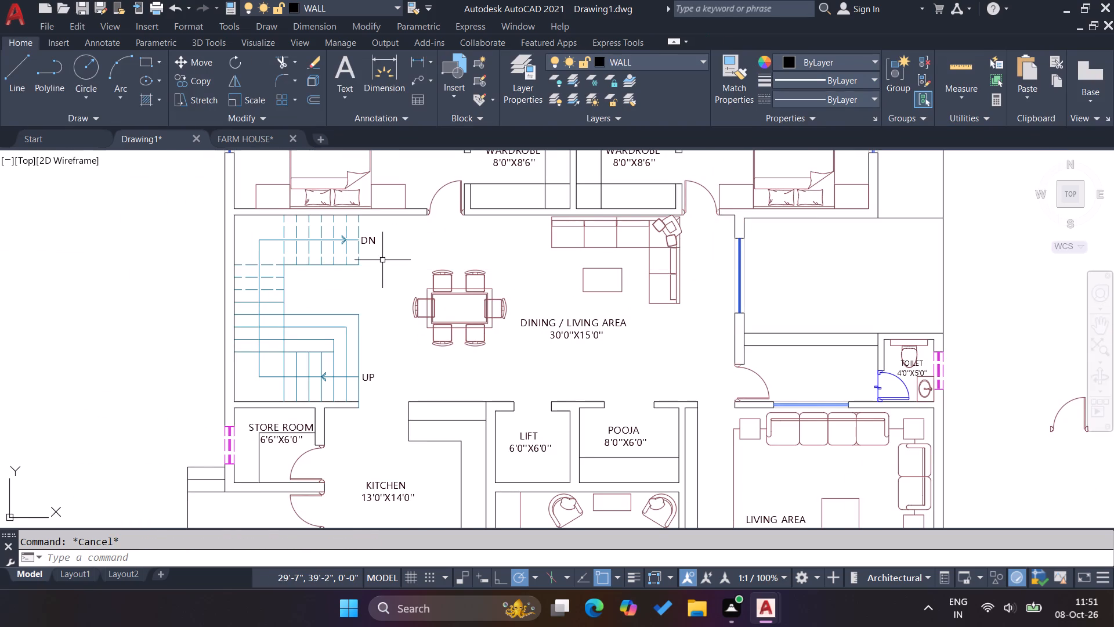
{"action": "key", "text": "Escape"}
{"action": "key", "text": "Escape"}
{"action": "key", "text": "Escape"}
Review the room labels and layout from the master bedrooms through the dining / living area to the kitchen and store room.
{"action": "scroll", "coordinate": [525, 340], "scroll_direction": "down", "scroll_amount": 2}
{"action": "scroll", "coordinate": [505, 217], "scroll_direction": "up", "scroll_amount": 2}
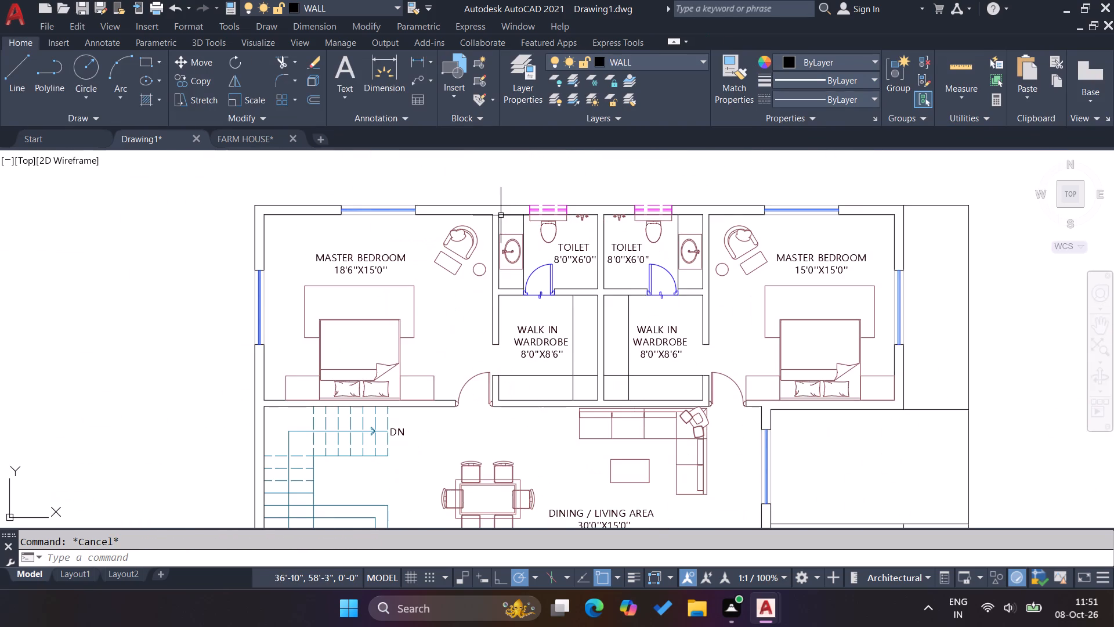
{"action": "scroll", "coordinate": [471, 242], "scroll_direction": "down", "scroll_amount": 1}
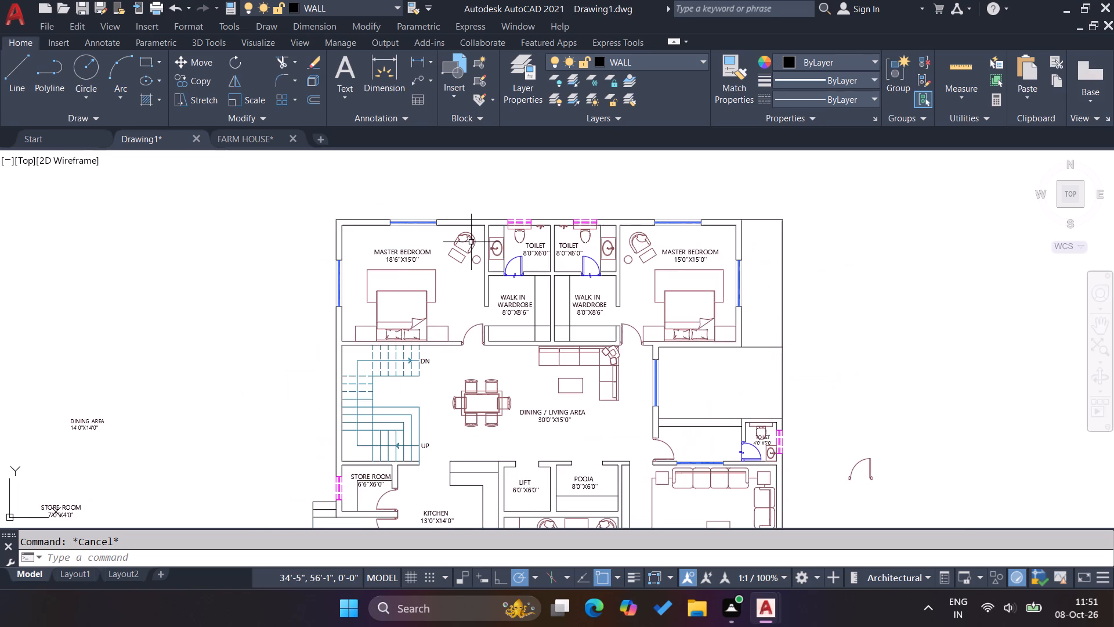
{"action": "scroll", "coordinate": [471, 242], "scroll_direction": "down", "scroll_amount": 1}
{"action": "scroll", "coordinate": [569, 347], "scroll_direction": "up", "scroll_amount": 2}
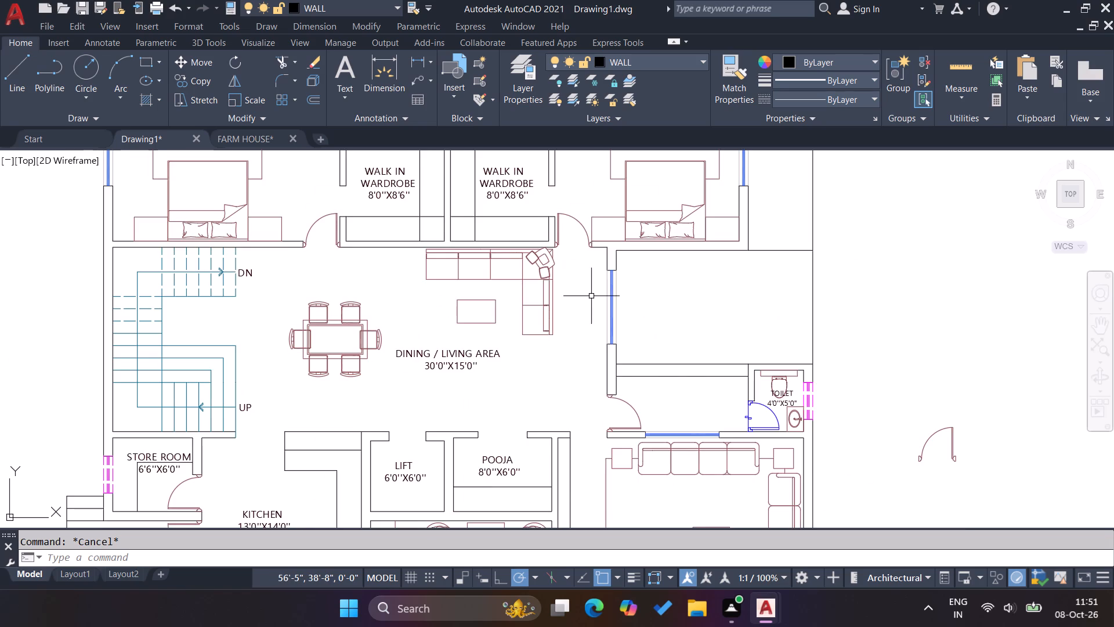
{"action": "scroll", "coordinate": [591, 296], "scroll_direction": "down", "scroll_amount": 1}
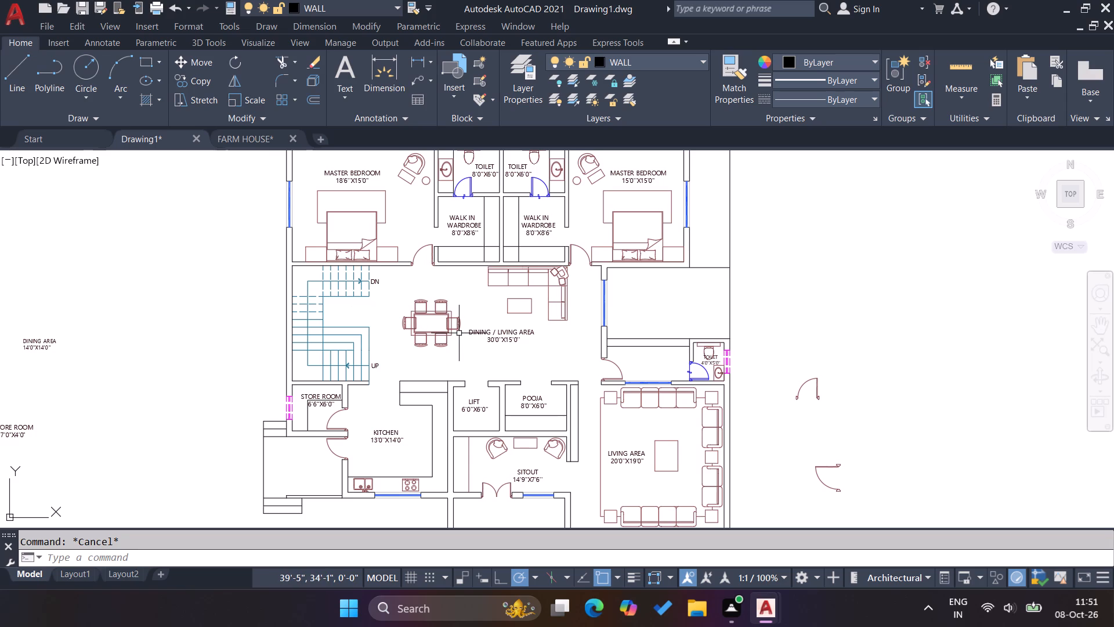
{"action": "scroll", "coordinate": [460, 348], "scroll_direction": "down", "scroll_amount": 1}
{"action": "scroll", "coordinate": [356, 407], "scroll_direction": "up", "scroll_amount": 2}
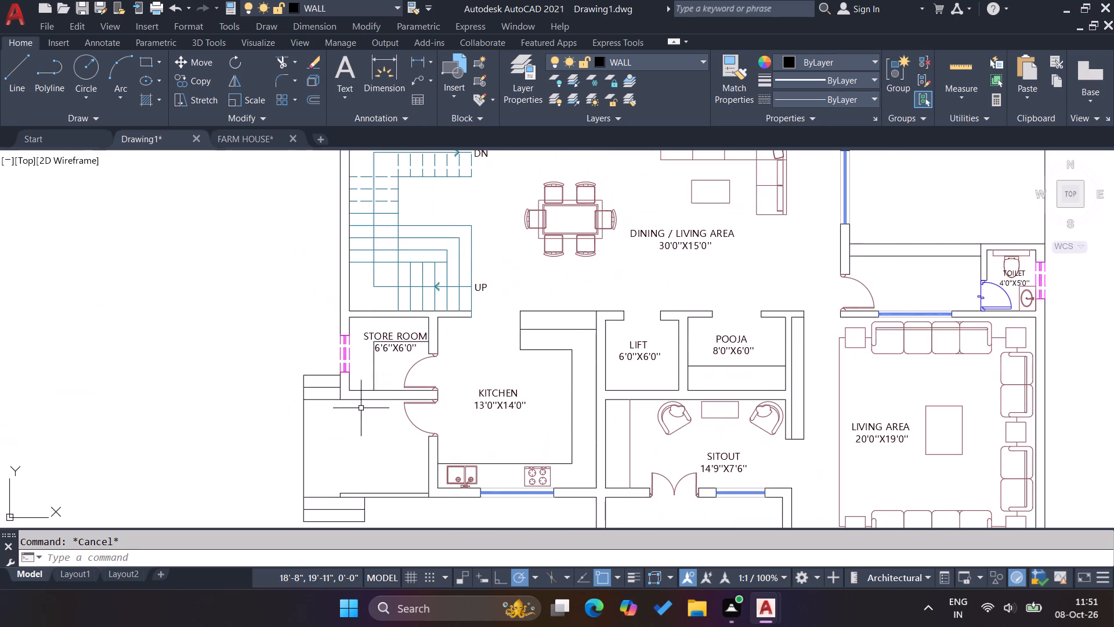
{"action": "scroll", "coordinate": [395, 376], "scroll_direction": "up", "scroll_amount": 1}
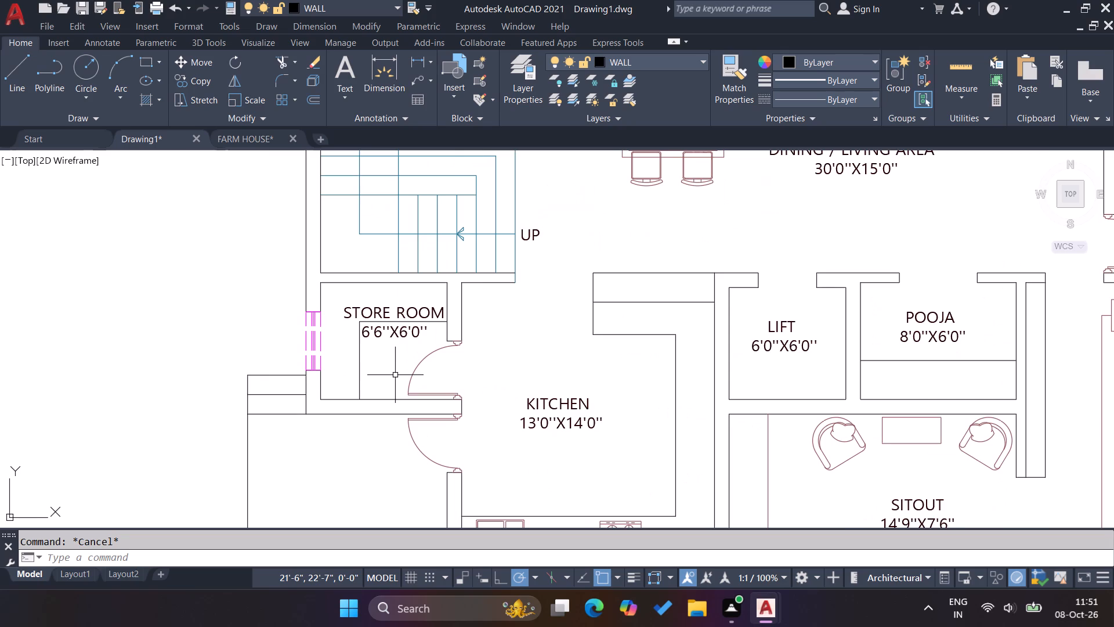
Match the properties of the staircase's UP flight lines onto the outdoor steps below and above the open area beside the kitchen.
{"action": "scroll", "coordinate": [395, 375], "scroll_direction": "down", "scroll_amount": 2}
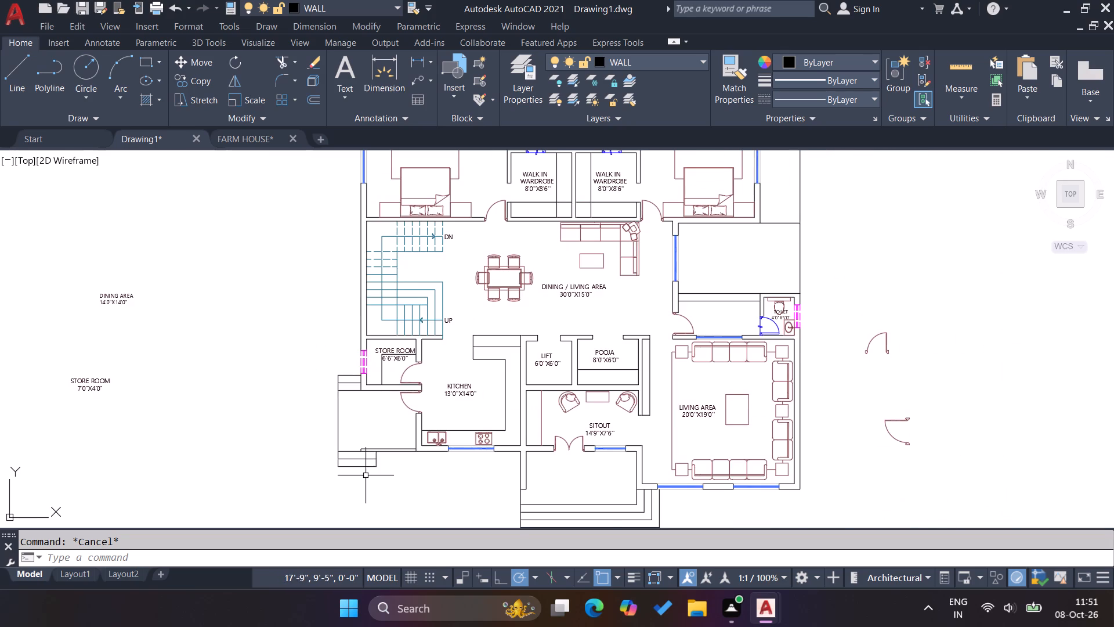
{"action": "scroll", "coordinate": [364, 475], "scroll_direction": "up", "scroll_amount": 1}
{"action": "key", "text": "m"}
{"action": "key", "text": "a"}
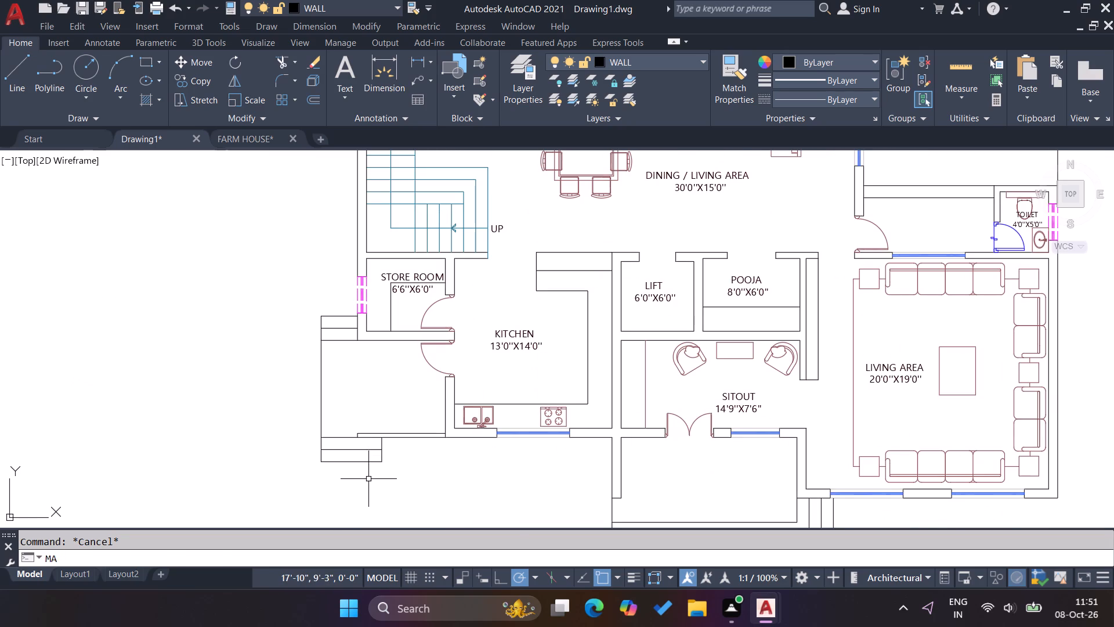
{"action": "key", "text": "Return"}
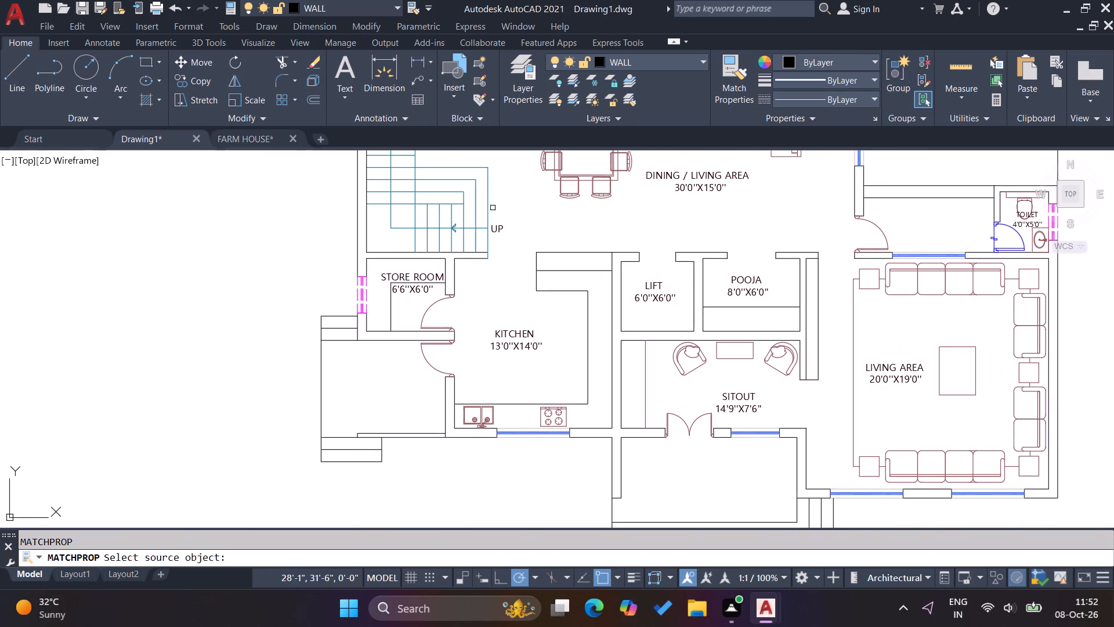
{"action": "left_click", "coordinate": [487, 206]}
{"action": "scroll", "coordinate": [330, 481], "scroll_direction": "up", "scroll_amount": 1}
{"action": "scroll", "coordinate": [429, 470], "scroll_direction": "up", "scroll_amount": 1}
{"action": "left_click", "coordinate": [429, 470]}
{"action": "left_click", "coordinate": [215, 388]}
{"action": "scroll", "coordinate": [368, 432], "scroll_direction": "down", "scroll_amount": 3}
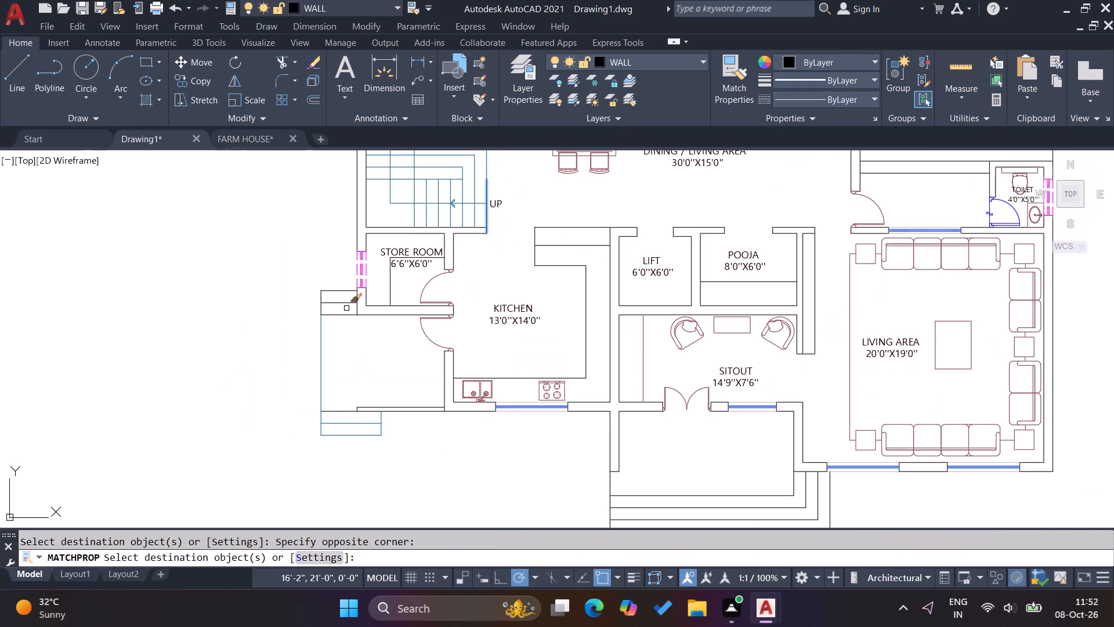
{"action": "scroll", "coordinate": [333, 290], "scroll_direction": "up", "scroll_amount": 3}
{"action": "left_click", "coordinate": [341, 329]}
{"action": "left_click", "coordinate": [221, 255]}
{"action": "scroll", "coordinate": [336, 274], "scroll_direction": "down", "scroll_amount": 3}
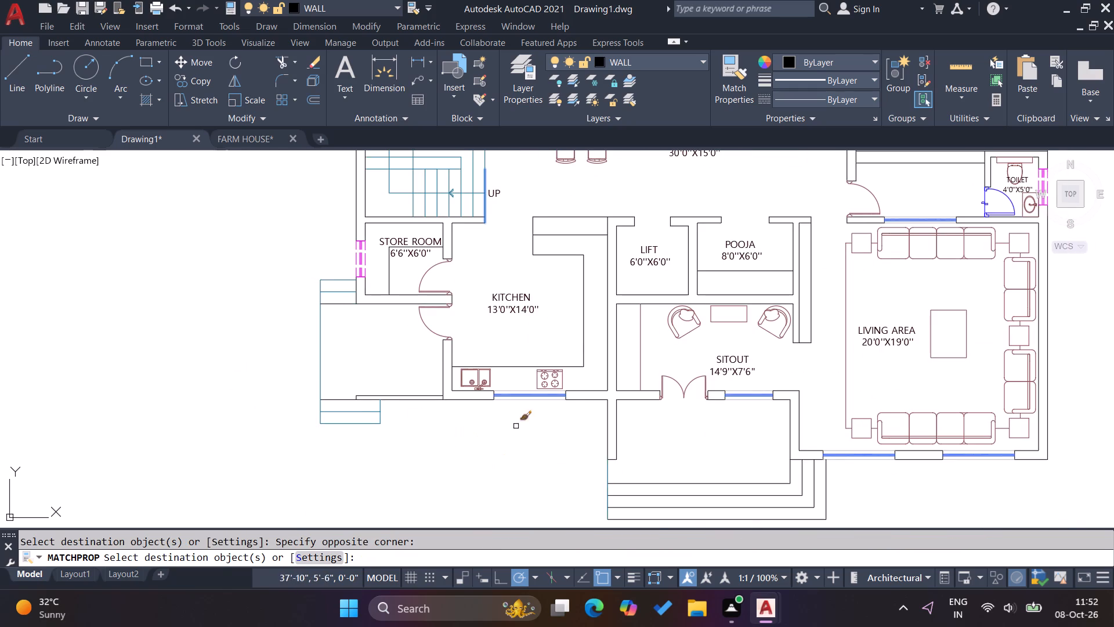
Apply the same staircase line properties to the front entrance steps below the sitout.
{"action": "scroll", "coordinate": [489, 418], "scroll_direction": "down", "scroll_amount": 2}
{"action": "scroll", "coordinate": [623, 467], "scroll_direction": "up", "scroll_amount": 2}
{"action": "left_click", "coordinate": [624, 466]}
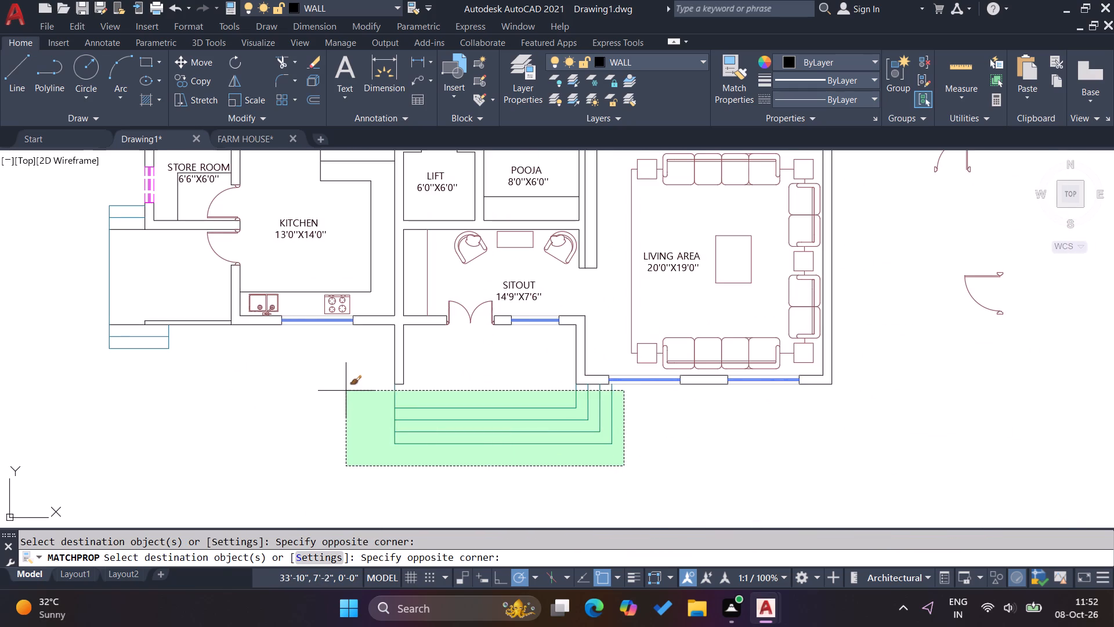
{"action": "left_click", "coordinate": [346, 395]}
{"action": "key", "text": "Escape"}
{"action": "key", "text": "Escape"}
{"action": "key", "text": "Escape"}
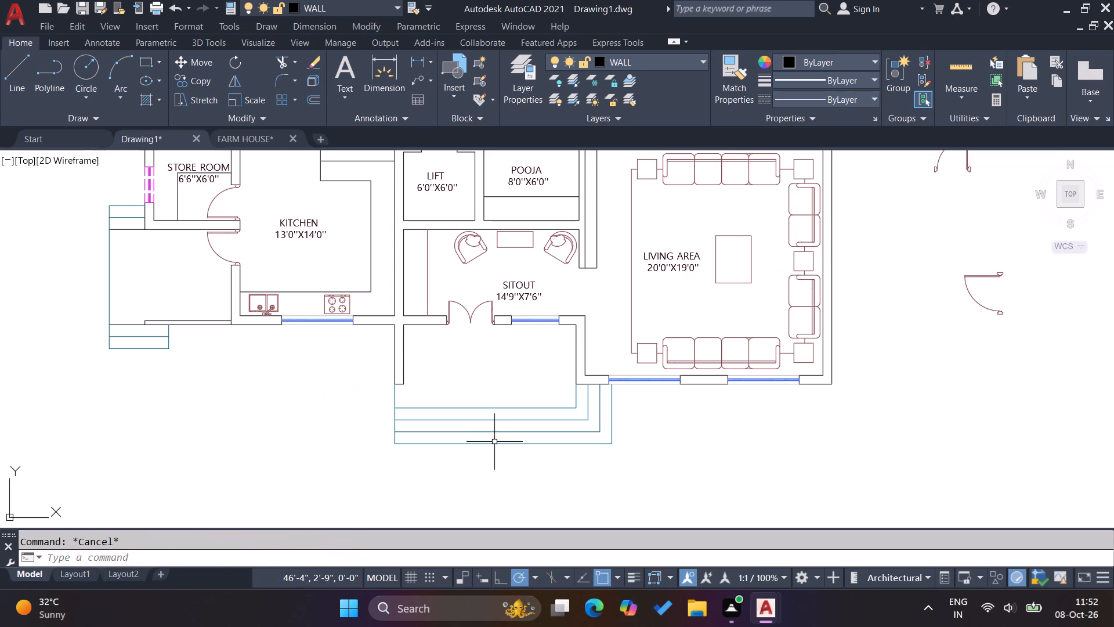
{"action": "key", "text": "Escape"}
{"action": "key", "text": "Escape"}
{"action": "key", "text": "Escape"}
{"action": "key", "text": "Escape"}
{"action": "key", "text": "Escape"}
{"action": "key", "text": "Escape"}
{"action": "key", "text": "Escape"}
{"action": "key", "text": "Escape"}
{"action": "key", "text": "Escape"}
Review the whole floor plan, from the entrance steps and kitchen through the master bedrooms to the toilet and living area.
{"action": "scroll", "coordinate": [494, 442], "scroll_direction": "down", "scroll_amount": 1}
{"action": "scroll", "coordinate": [492, 283], "scroll_direction": "up", "scroll_amount": 2}
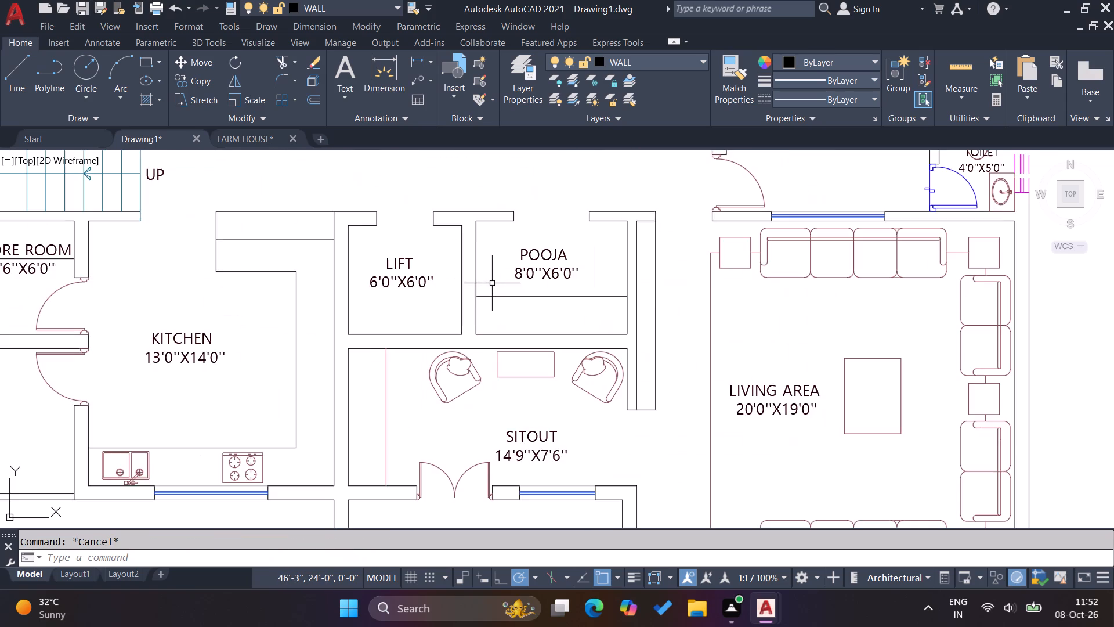
{"action": "key", "text": "Escape"}
{"action": "scroll", "coordinate": [466, 385], "scroll_direction": "down", "scroll_amount": 3}
{"action": "scroll", "coordinate": [464, 265], "scroll_direction": "up", "scroll_amount": 3}
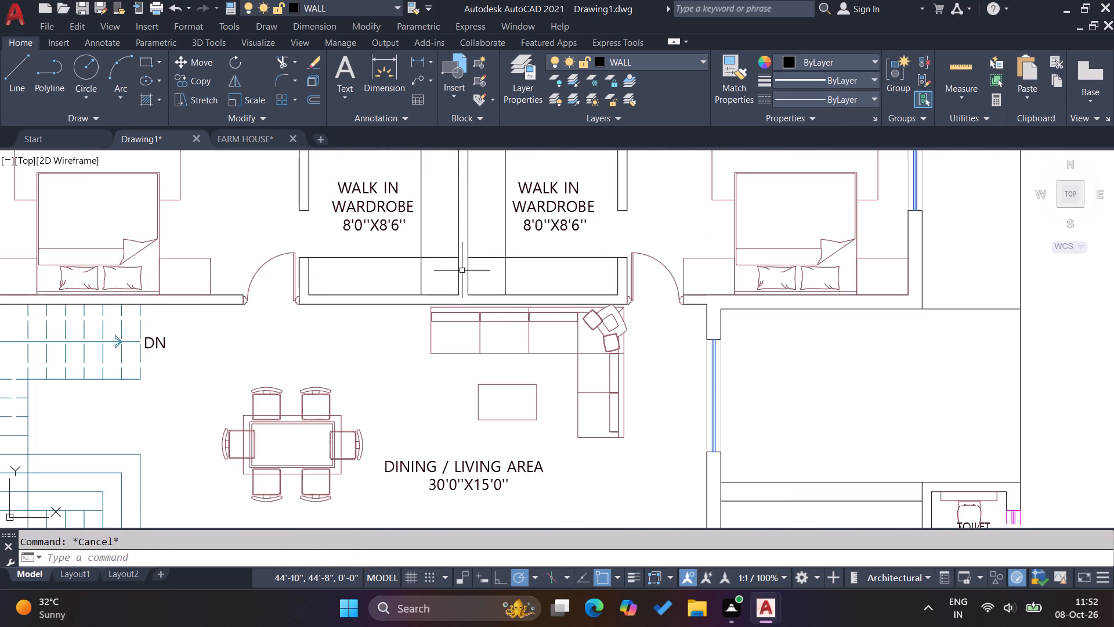
{"action": "scroll", "coordinate": [439, 342], "scroll_direction": "down", "scroll_amount": 3}
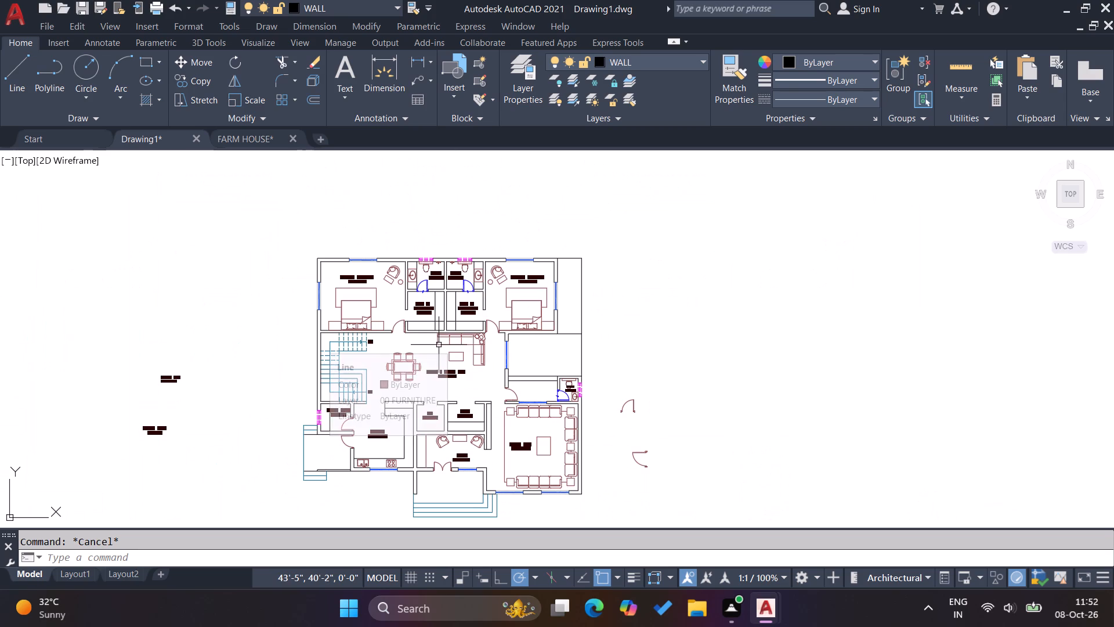
{"action": "key", "text": "Escape"}
{"action": "key", "text": "Escape"}
{"action": "key", "text": "Escape"}
{"action": "scroll", "coordinate": [578, 351], "scroll_direction": "up", "scroll_amount": 2}
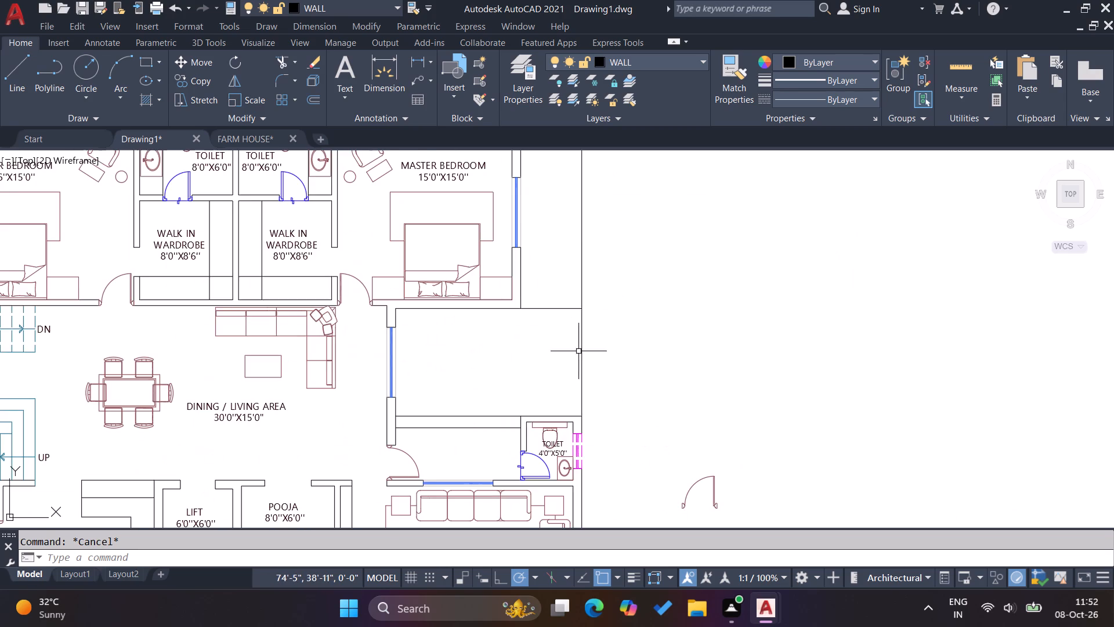
{"action": "key", "text": "Escape"}
{"action": "key", "text": "Escape"}
{"action": "scroll", "coordinate": [554, 325], "scroll_direction": "down", "scroll_amount": 2}
{"action": "scroll", "coordinate": [359, 250], "scroll_direction": "up", "scroll_amount": 1}
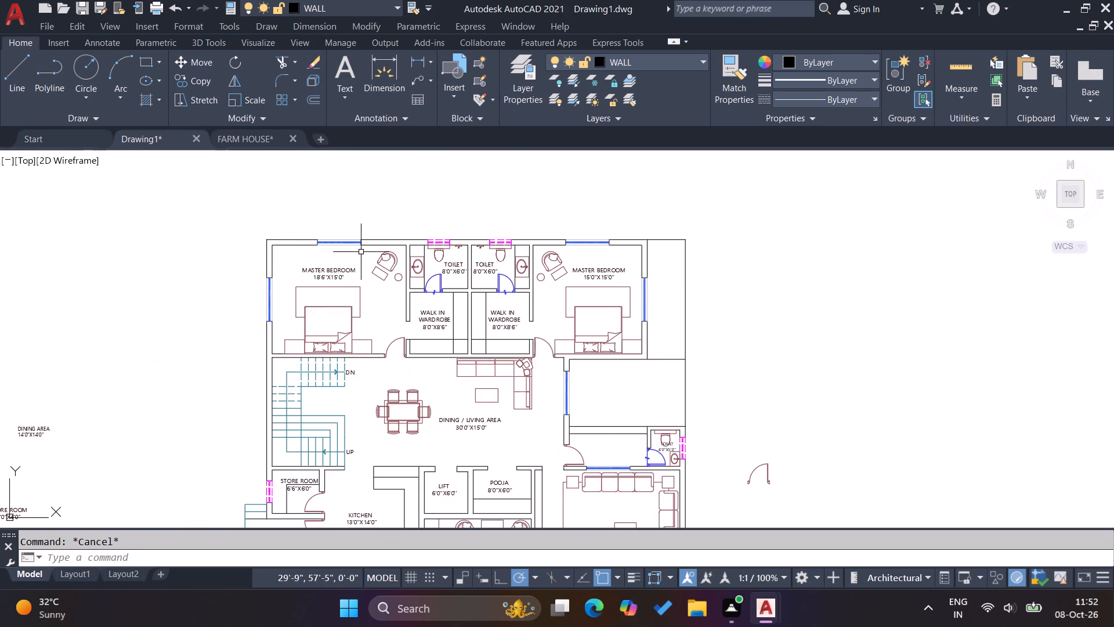
{"action": "scroll", "coordinate": [369, 257], "scroll_direction": "down", "scroll_amount": 1}
{"action": "scroll", "coordinate": [548, 312], "scroll_direction": "up", "scroll_amount": 3}
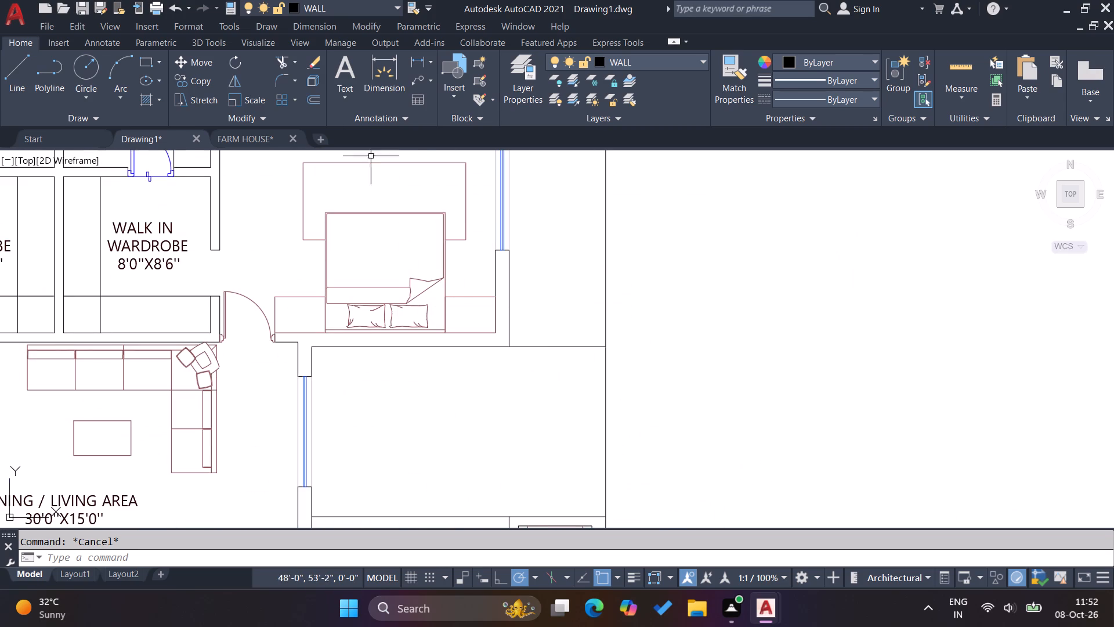
{"action": "scroll", "coordinate": [319, 246], "scroll_direction": "down", "scroll_amount": 2}
{"action": "scroll", "coordinate": [571, 315], "scroll_direction": "down", "scroll_amount": 1}
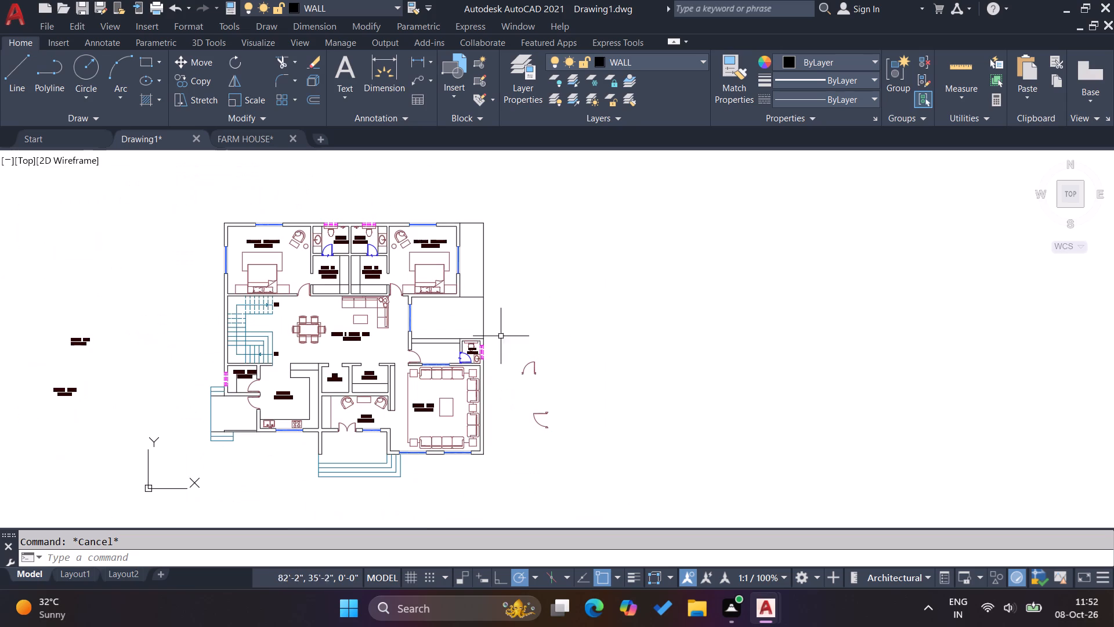
{"action": "key", "text": "Escape"}
{"action": "key", "text": "Escape"}
{"action": "scroll", "coordinate": [307, 405], "scroll_direction": "up", "scroll_amount": 1}
{"action": "scroll", "coordinate": [475, 394], "scroll_direction": "up", "scroll_amount": 1}
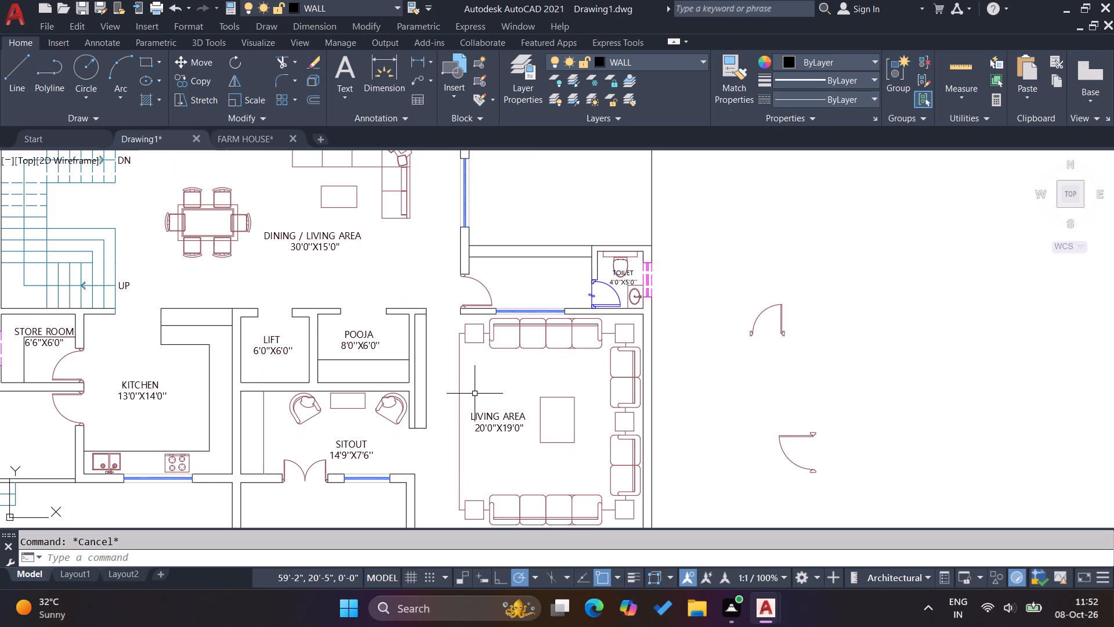
Draw two lines across the lift's door opening, one along each face of the wall.
{"action": "key", "text": "Escape"}
{"action": "key", "text": "Escape"}
{"action": "key", "text": "l"}
{"action": "key", "text": "Return"}
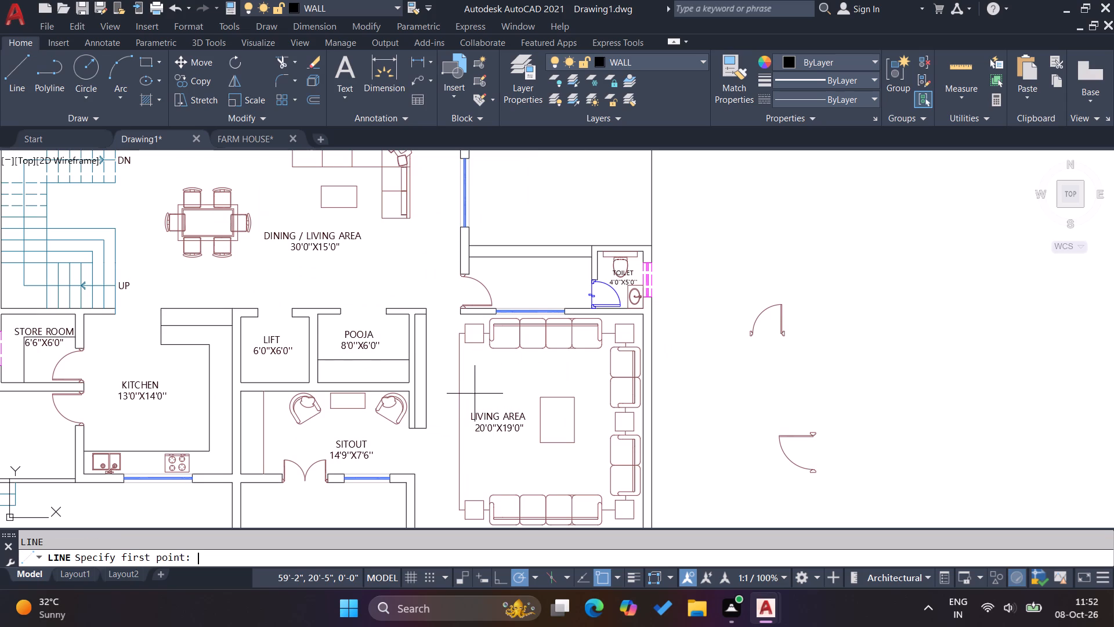
{"action": "scroll", "coordinate": [259, 305], "scroll_direction": "up", "scroll_amount": 3}
{"action": "left_click", "coordinate": [249, 319]}
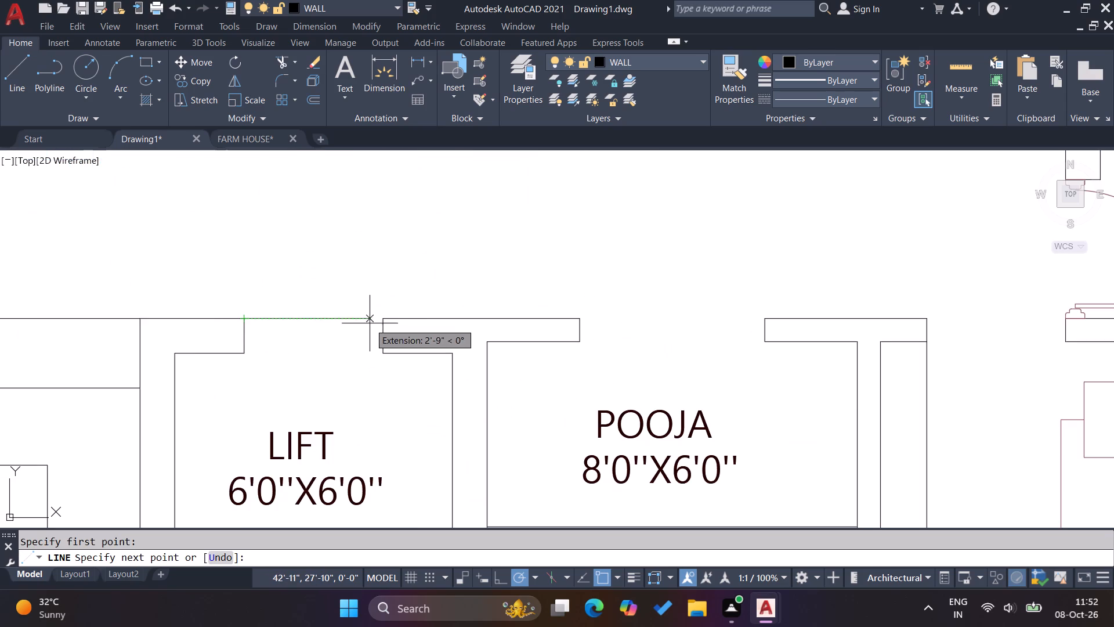
{"action": "left_click", "coordinate": [386, 322]}
{"action": "key", "text": "Return"}
{"action": "key", "text": "Return"}
{"action": "left_click", "coordinate": [247, 356]}
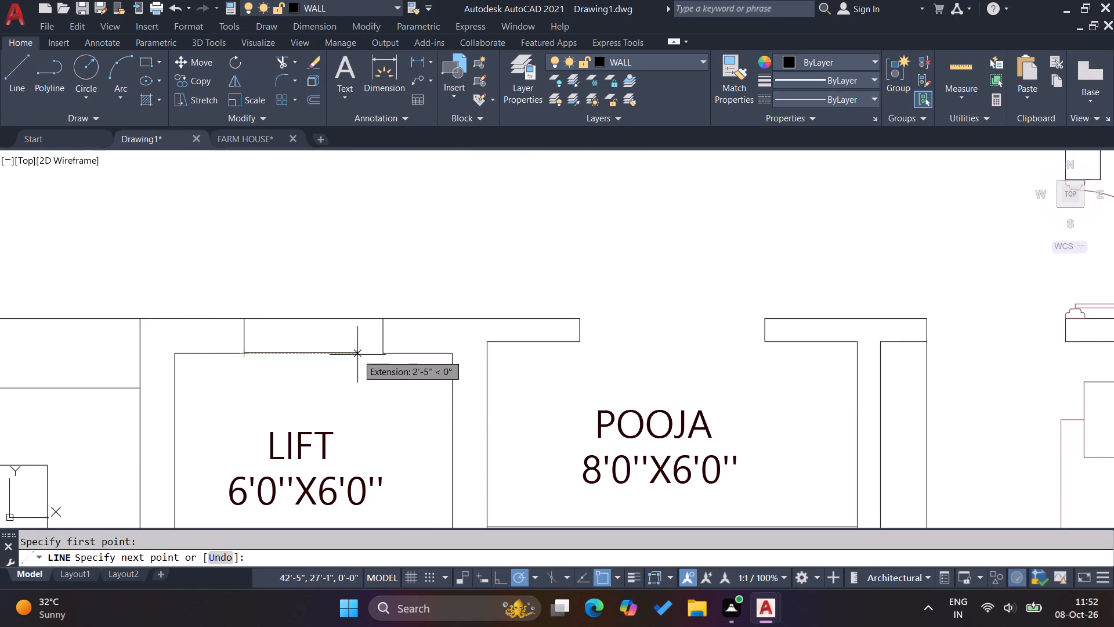
{"action": "left_click", "coordinate": [382, 351]}
{"action": "key", "text": "Return"}
Draw a line across the pooja room's door opening between the midpoints of its wall ends.
{"action": "key", "text": "Return"}
{"action": "left_click", "coordinate": [580, 330]}
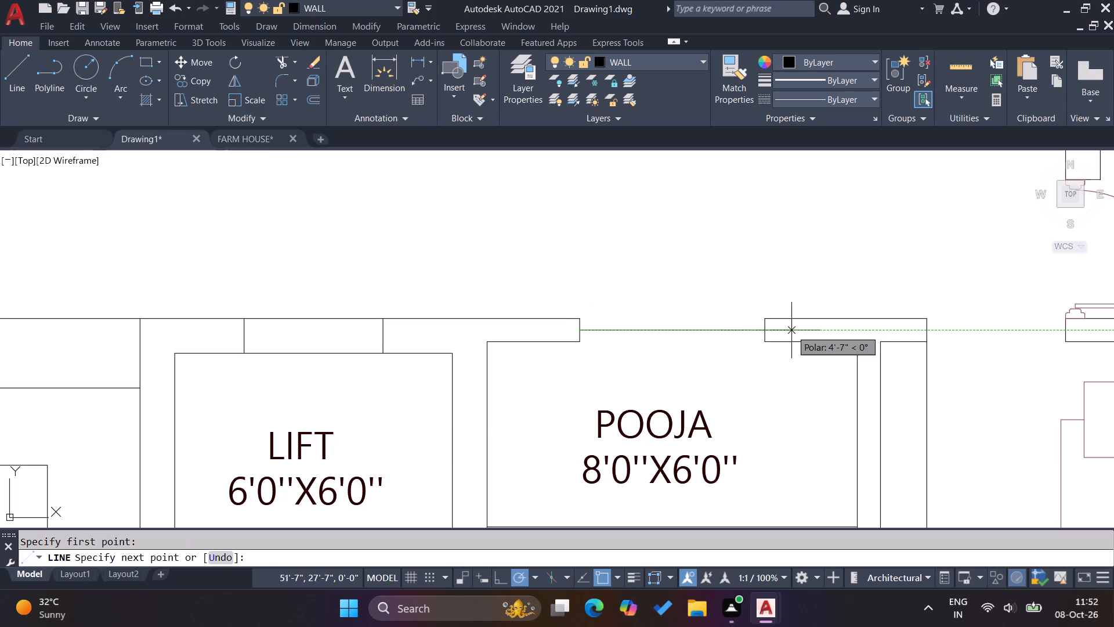
{"action": "left_click", "coordinate": [766, 331]}
{"action": "key", "text": "Escape"}
{"action": "key", "text": "Escape"}
{"action": "key", "text": "Escape"}
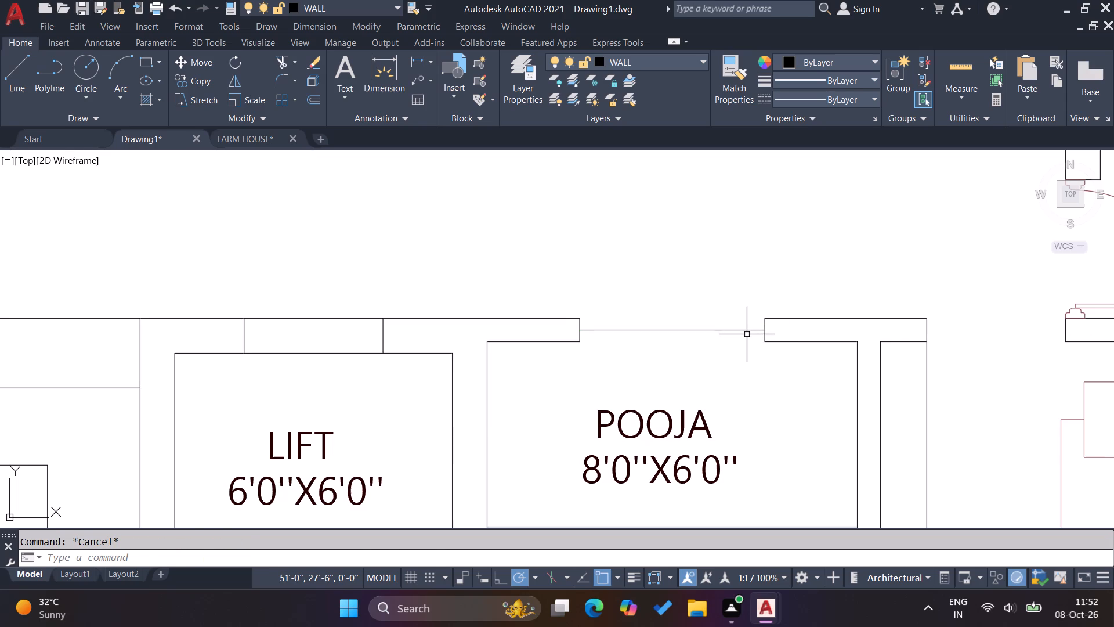
Offset the pooja opening's centre line by 1 to both sides and delete the original centre line.
{"action": "key", "text": "o"}
{"action": "key", "text": "Return"}
{"action": "key", "text": "1"}
{"action": "key", "text": "Return"}
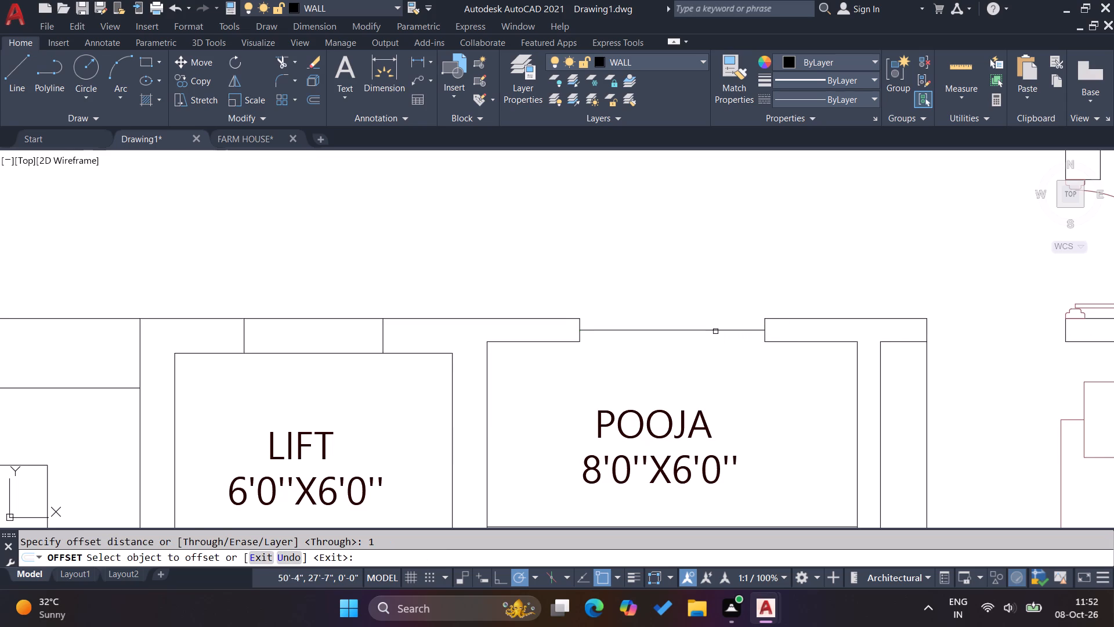
{"action": "left_click", "coordinate": [715, 331]}
{"action": "left_click", "coordinate": [706, 304]}
{"action": "scroll", "coordinate": [706, 329], "scroll_direction": "up", "scroll_amount": 3}
{"action": "left_click", "coordinate": [706, 333]}
{"action": "left_click", "coordinate": [701, 352]}
{"action": "key", "text": "Escape"}
{"action": "key", "text": "Escape"}
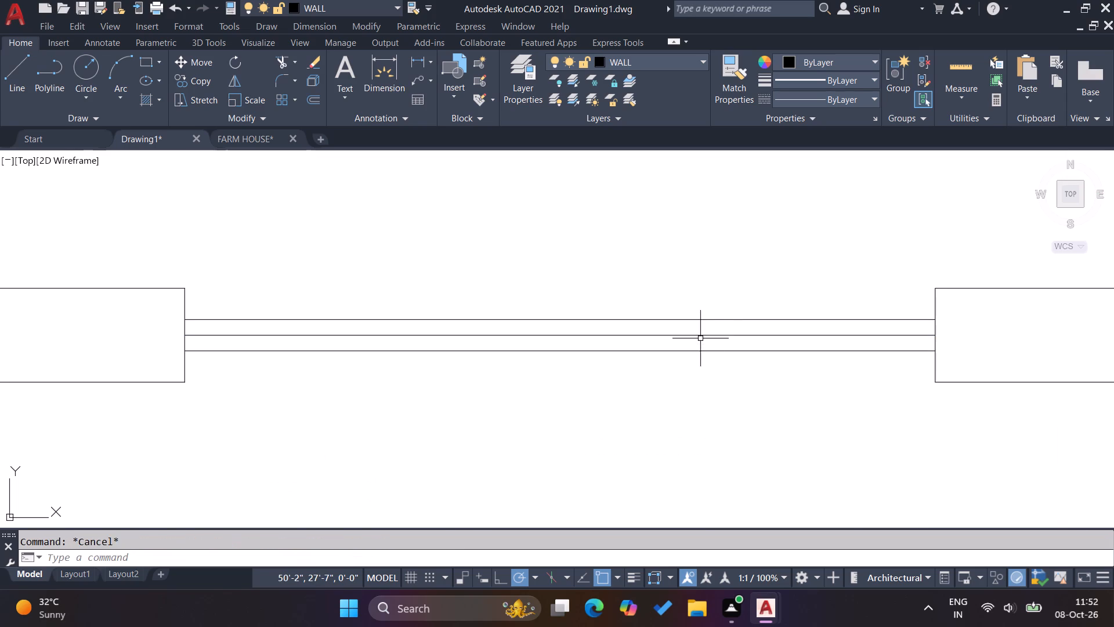
{"action": "left_click", "coordinate": [700, 338]}
{"action": "left_click", "coordinate": [688, 330]}
{"action": "key", "text": "Delete"}
Match the properties of the blue window line above the living area onto the two pooja opening lines.
{"action": "type", "text": ",A"}
{"action": "key", "text": "Return"}
{"action": "scroll", "coordinate": [675, 327], "scroll_direction": "down", "scroll_amount": 4}
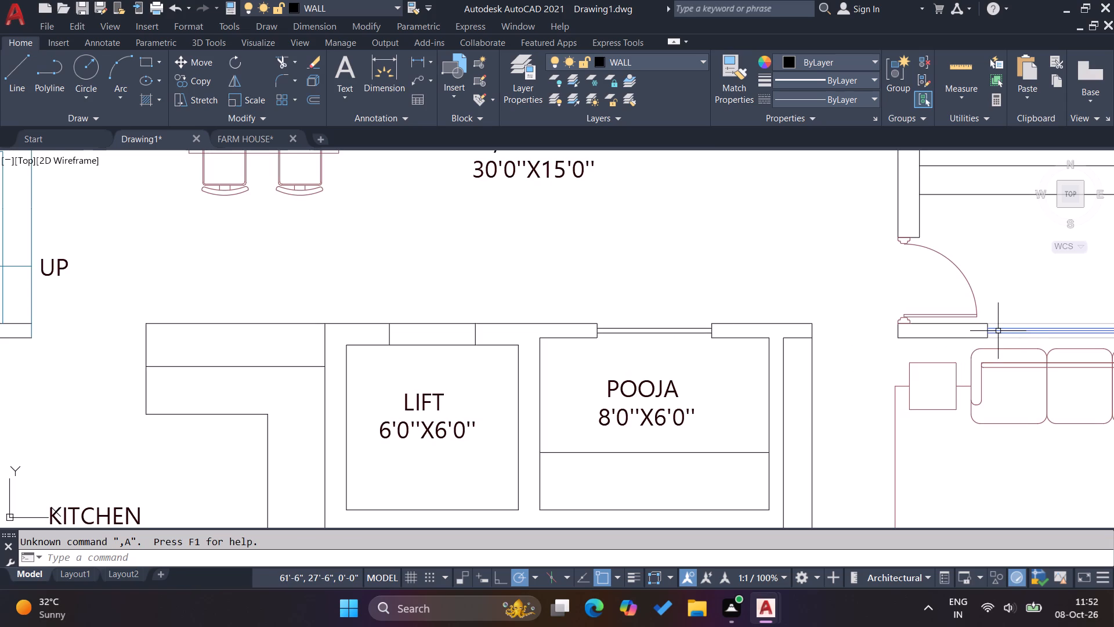
{"action": "key", "text": "Escape"}
{"action": "key", "text": "Escape"}
{"action": "key", "text": "Escape"}
{"action": "key", "text": "m"}
{"action": "key", "text": "a"}
{"action": "key", "text": "Return"}
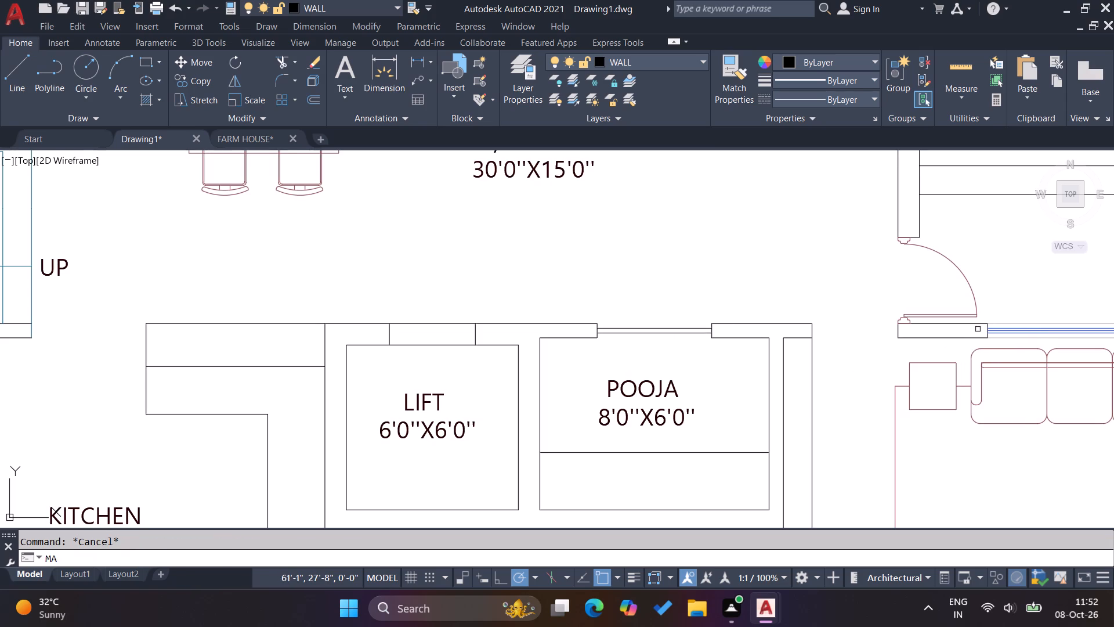
{"action": "left_click", "coordinate": [1003, 327]}
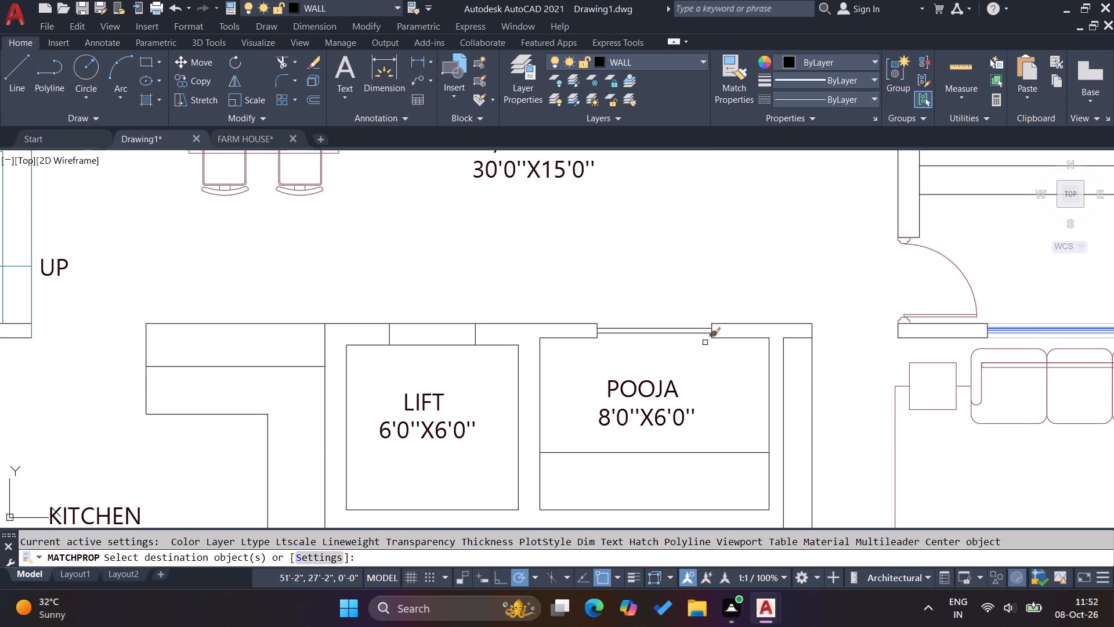
{"action": "left_click", "coordinate": [685, 339]}
{"action": "left_click", "coordinate": [635, 284]}
{"action": "key", "text": "Escape"}
{"action": "key", "text": "Escape"}
{"action": "key", "text": "Escape"}
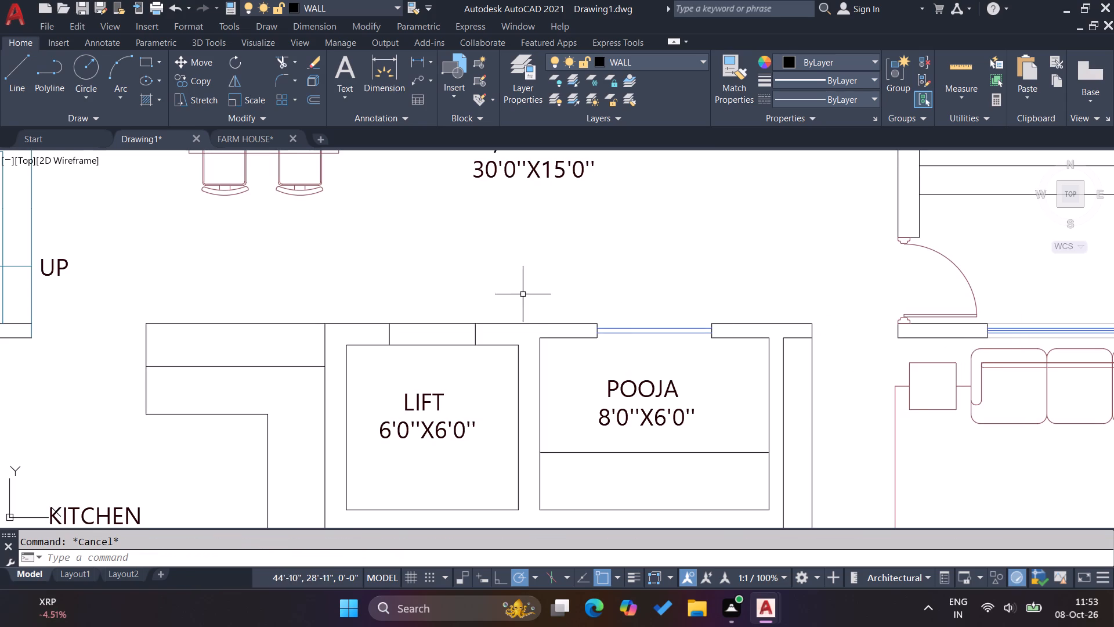
{"action": "key", "text": "Escape"}
Change the colour of the two lift opening lines to the grey index colour.
{"action": "left_click", "coordinate": [430, 349]}
{"action": "left_click", "coordinate": [407, 312]}
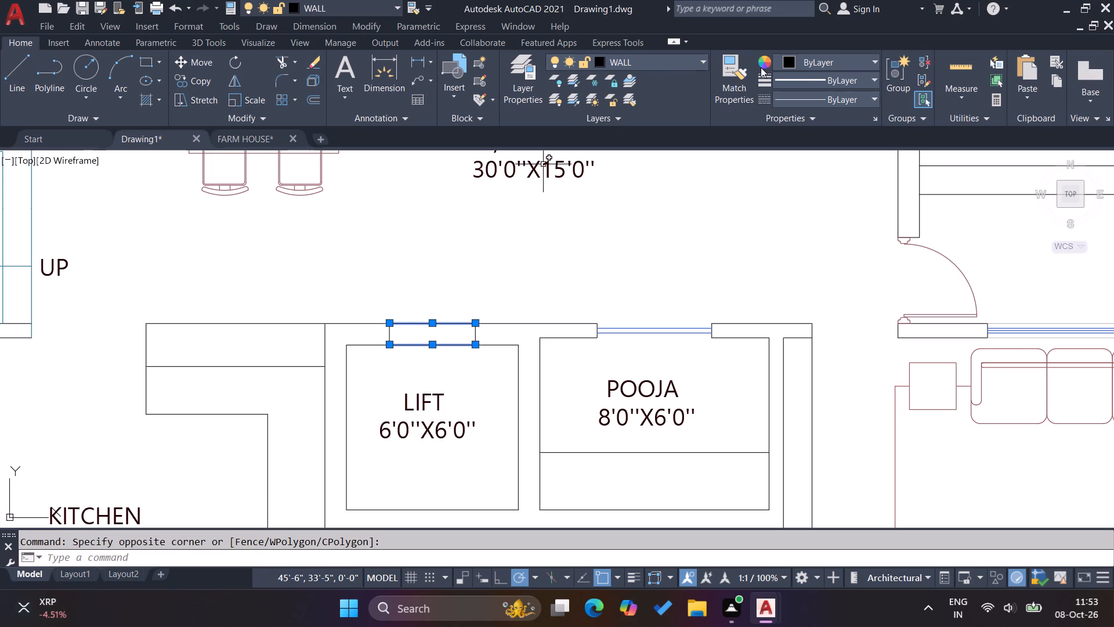
{"action": "left_click", "coordinate": [780, 60]}
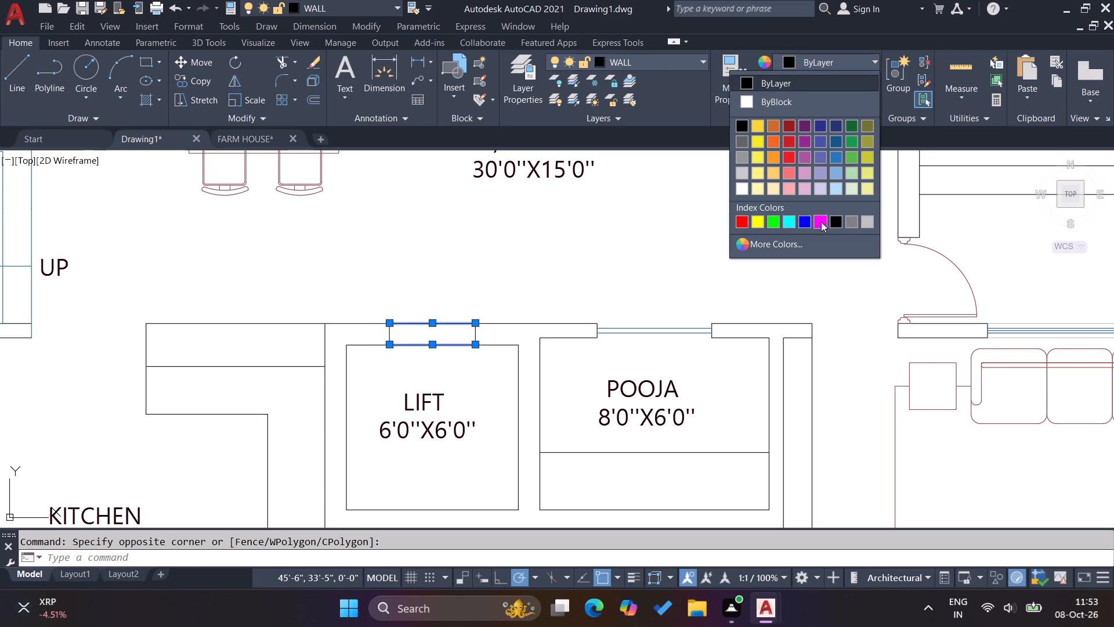
{"action": "left_click", "coordinate": [848, 222]}
{"action": "key", "text": "Escape"}
{"action": "key", "text": "Escape"}
{"action": "key", "text": "Escape"}
Examine the lift and pooja openings within the overall floor plan.
{"action": "scroll", "coordinate": [475, 282], "scroll_direction": "down", "scroll_amount": 3}
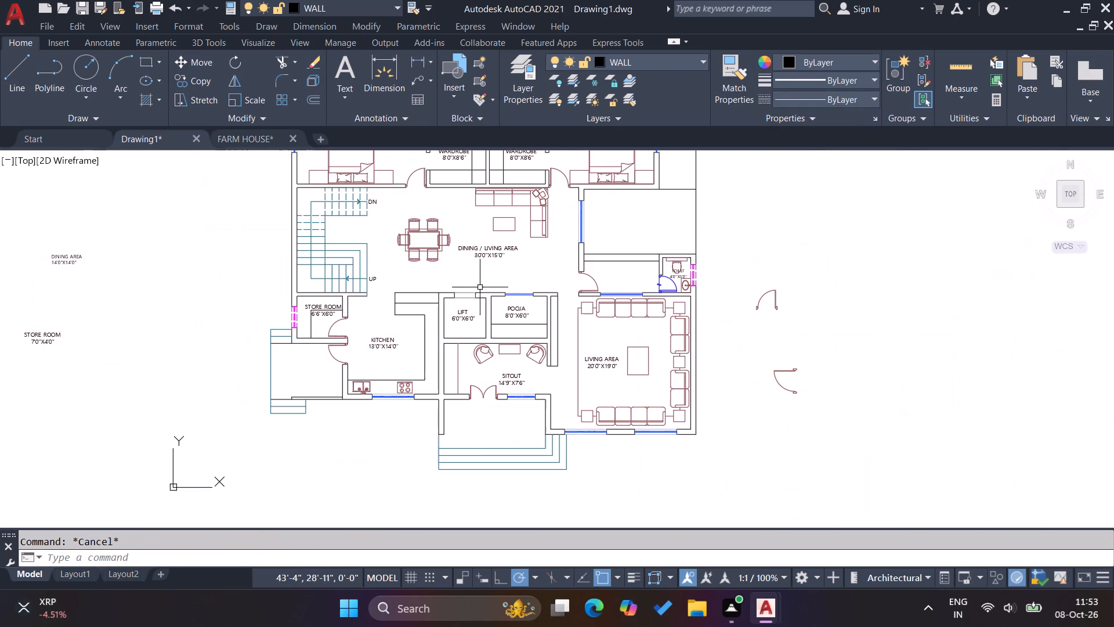
{"action": "scroll", "coordinate": [529, 384], "scroll_direction": "down", "scroll_amount": 1}
{"action": "scroll", "coordinate": [507, 317], "scroll_direction": "up", "scroll_amount": 2}
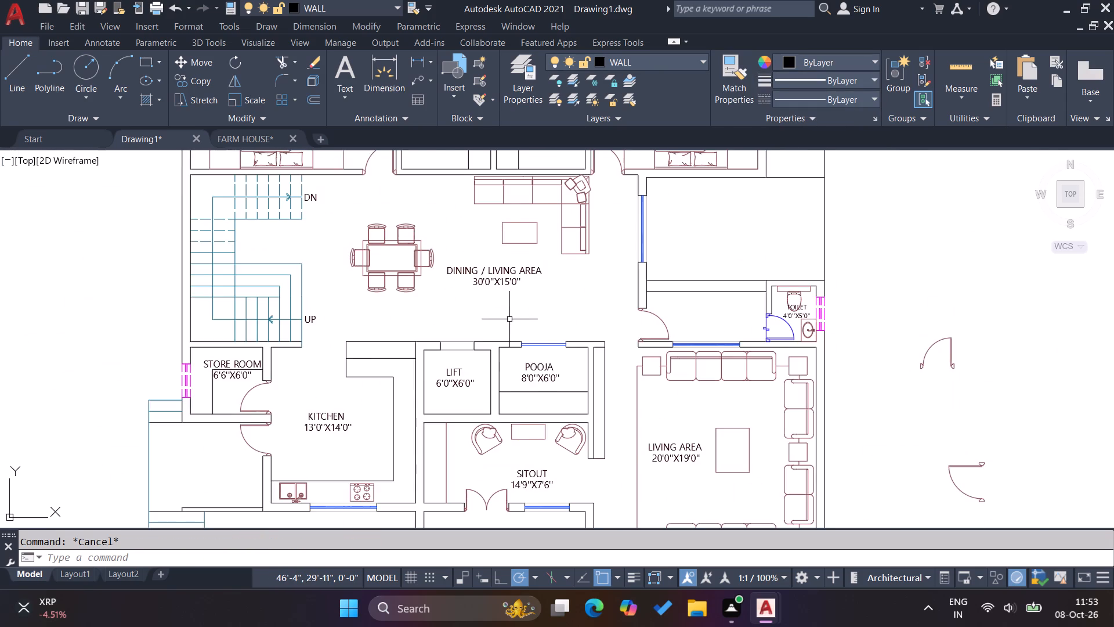
{"action": "scroll", "coordinate": [527, 339], "scroll_direction": "down", "scroll_amount": 2}
{"action": "scroll", "coordinate": [502, 280], "scroll_direction": "up", "scroll_amount": 2}
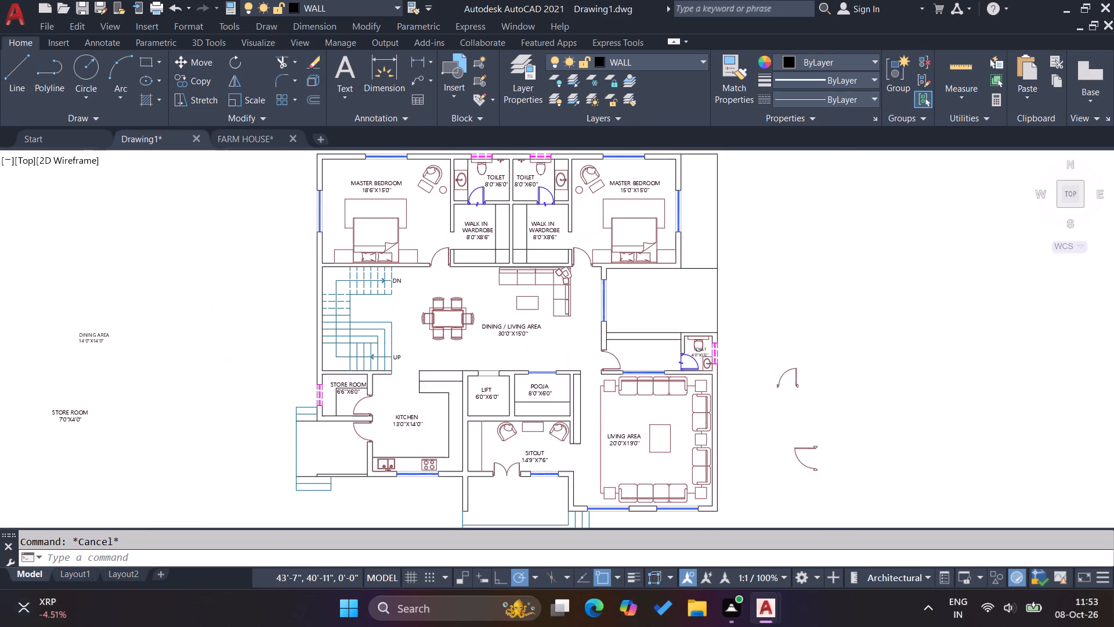
{"action": "scroll", "coordinate": [591, 324], "scroll_direction": "down", "scroll_amount": 2}
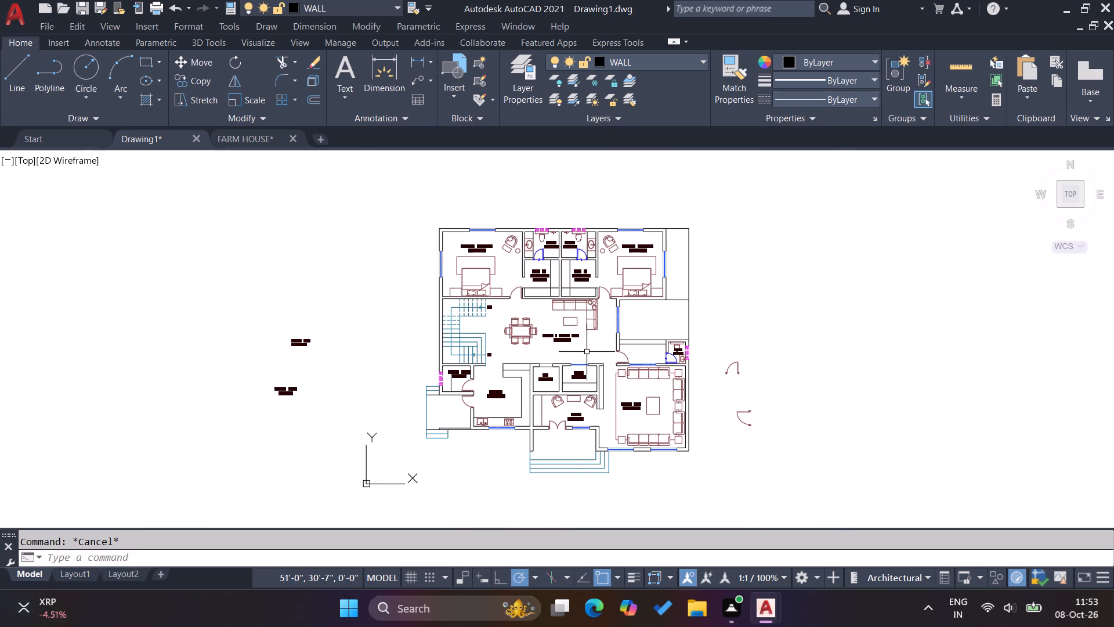
Rename the LIVING AREA label as DRAWING ROOM, keeping its dimension line.
{"action": "scroll", "coordinate": [566, 452], "scroll_direction": "up", "scroll_amount": 3}
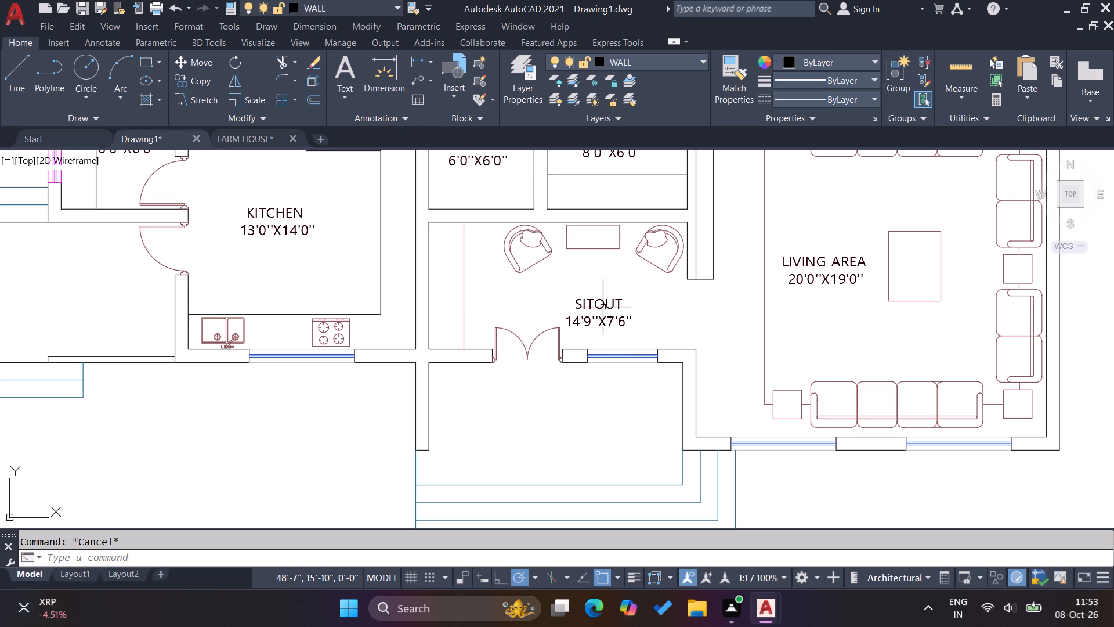
{"action": "double_click", "coordinate": [860, 259]}
{"action": "left_click_drag", "start_coordinate": [871, 263], "coordinate": [833, 257]}
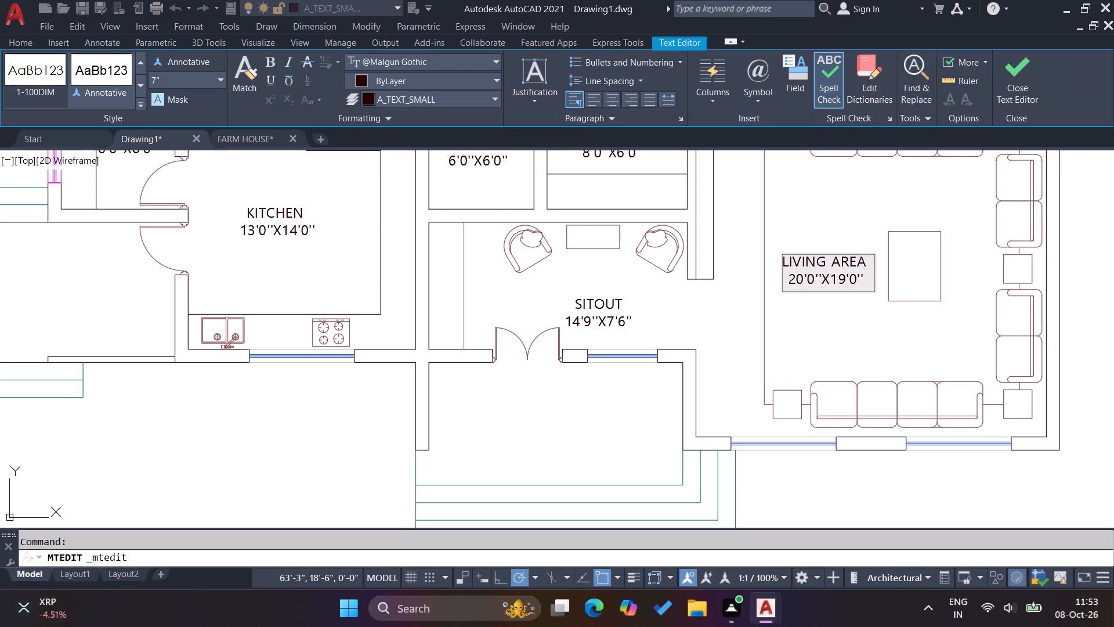
{"action": "left_click_drag", "start_coordinate": [833, 257], "coordinate": [780, 255]}
{"action": "type", "text": "DRAE"}
{"action": "key", "text": "BackSpace"}
{"action": "type", "text": "WING ROOM"}
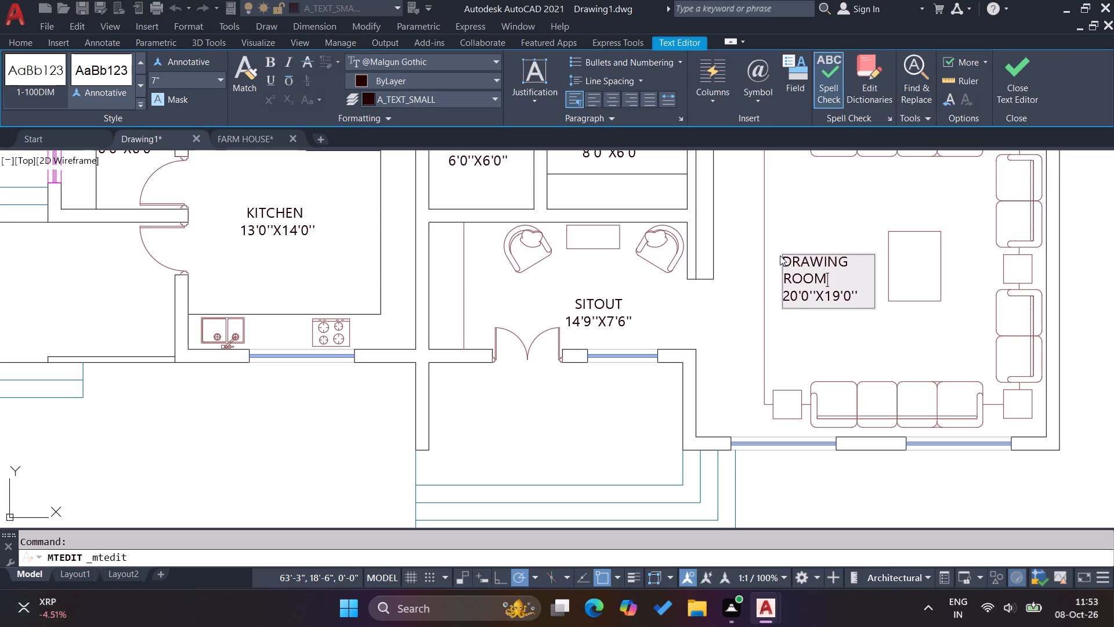
{"action": "left_click", "coordinate": [823, 338]}
Widen the DRAWING ROOM label's text frame so the room name fits on one line.
{"action": "left_click", "coordinate": [820, 311]}
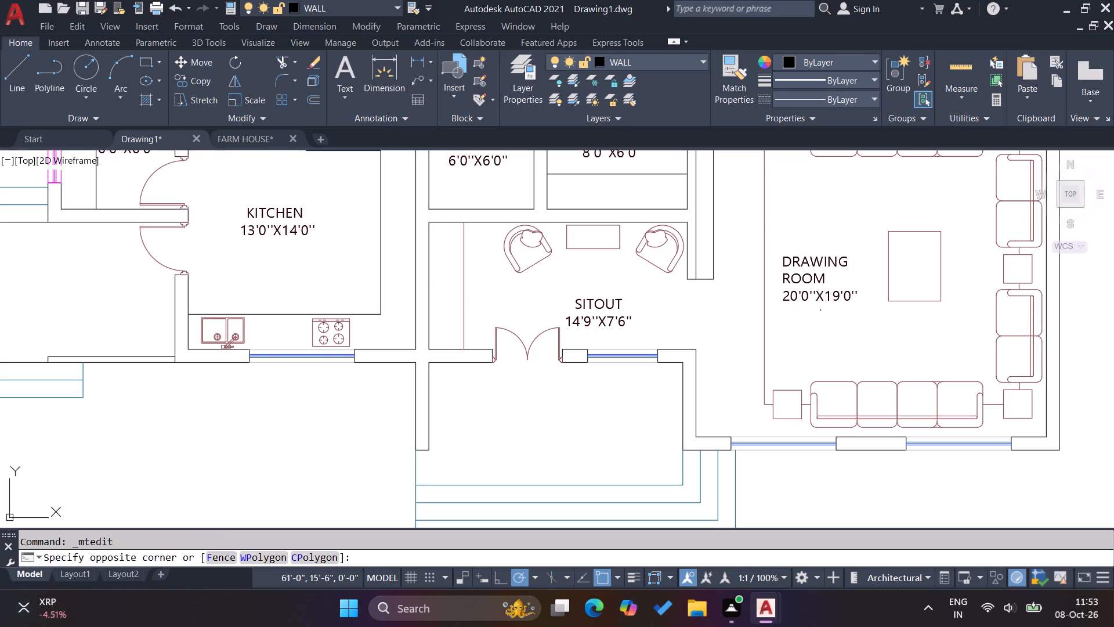
{"action": "left_click", "coordinate": [797, 277]}
{"action": "left_click", "coordinate": [876, 254]}
{"action": "left_click", "coordinate": [904, 254]}
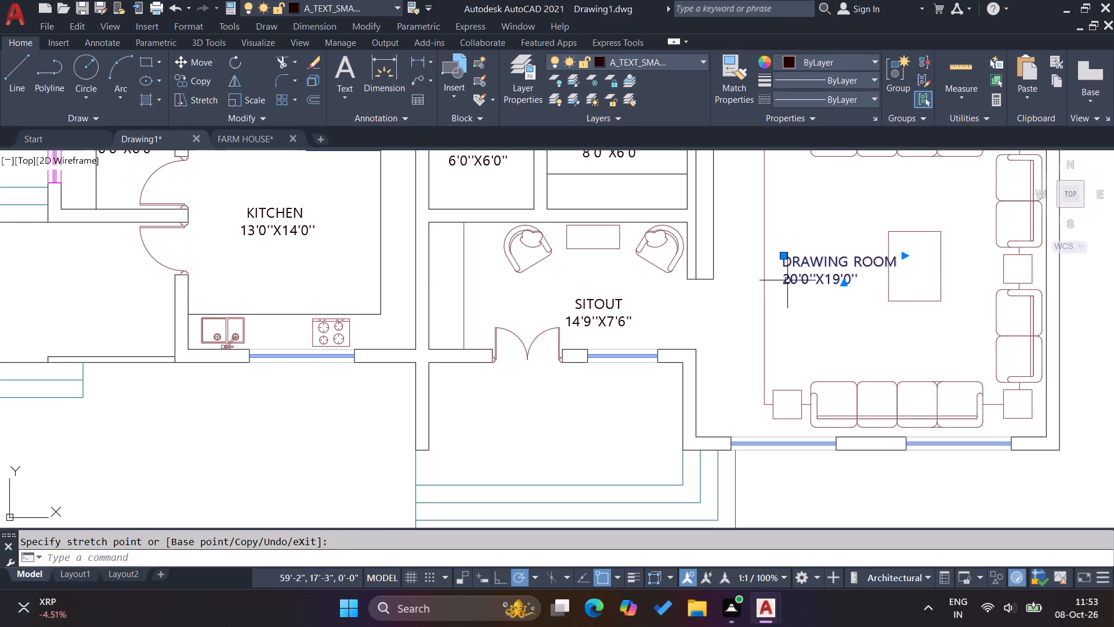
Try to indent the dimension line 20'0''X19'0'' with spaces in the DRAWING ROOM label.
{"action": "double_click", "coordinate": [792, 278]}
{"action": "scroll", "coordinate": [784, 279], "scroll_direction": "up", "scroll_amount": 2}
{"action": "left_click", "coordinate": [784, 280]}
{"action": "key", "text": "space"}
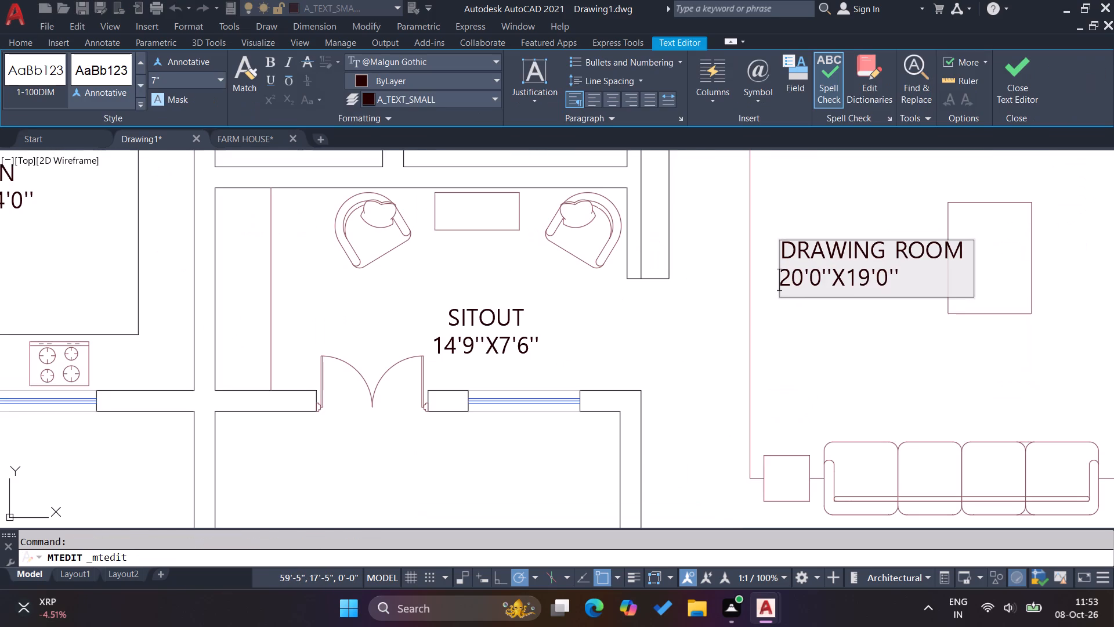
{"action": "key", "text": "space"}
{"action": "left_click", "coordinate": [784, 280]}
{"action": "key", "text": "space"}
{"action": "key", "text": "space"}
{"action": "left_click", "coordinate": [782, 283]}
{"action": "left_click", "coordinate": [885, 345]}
Widen the DRAWING ROOM label's text frame a little further beyond the room name.
{"action": "left_click", "coordinate": [874, 312]}
{"action": "left_click", "coordinate": [845, 260]}
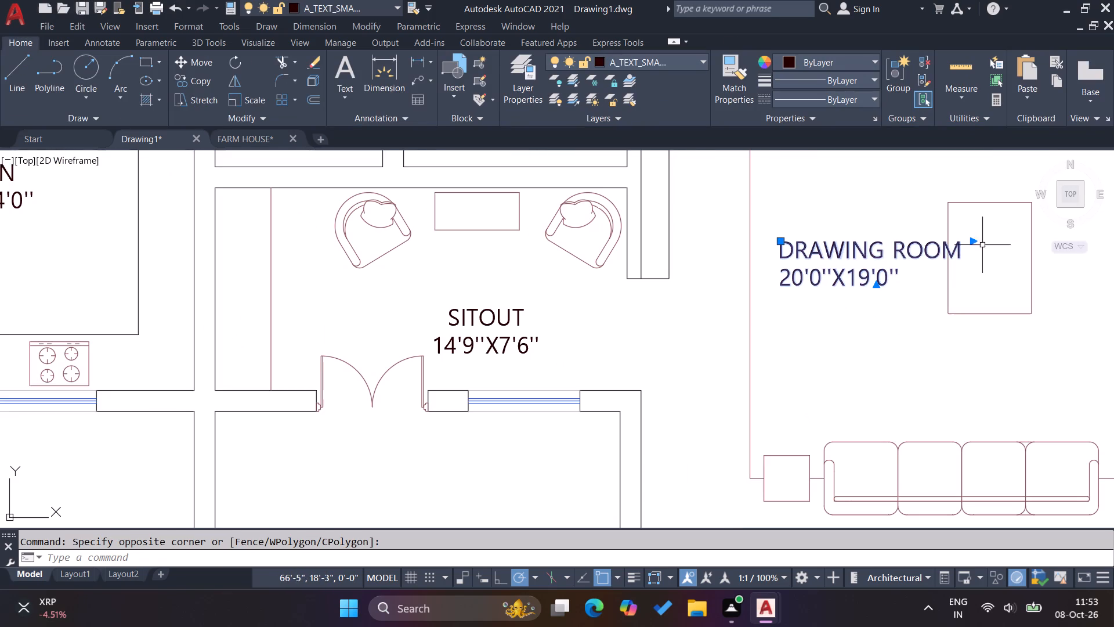
{"action": "left_click", "coordinate": [974, 242]}
{"action": "left_click", "coordinate": [1003, 247]}
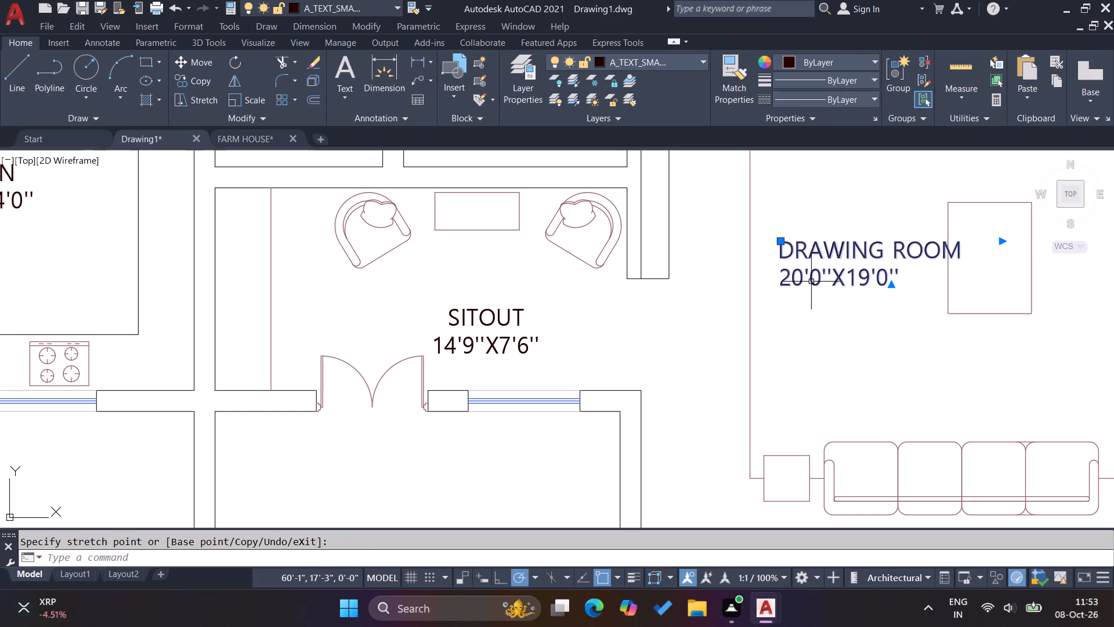
Indent the 20'0''X19'0'' line with spaces so it sits centred beneath DRAWING ROOM.
{"action": "double_click", "coordinate": [811, 282]}
{"action": "left_click", "coordinate": [784, 280]}
{"action": "key", "text": "space"}
{"action": "key", "text": "space"}
{"action": "key", "text": "space"}
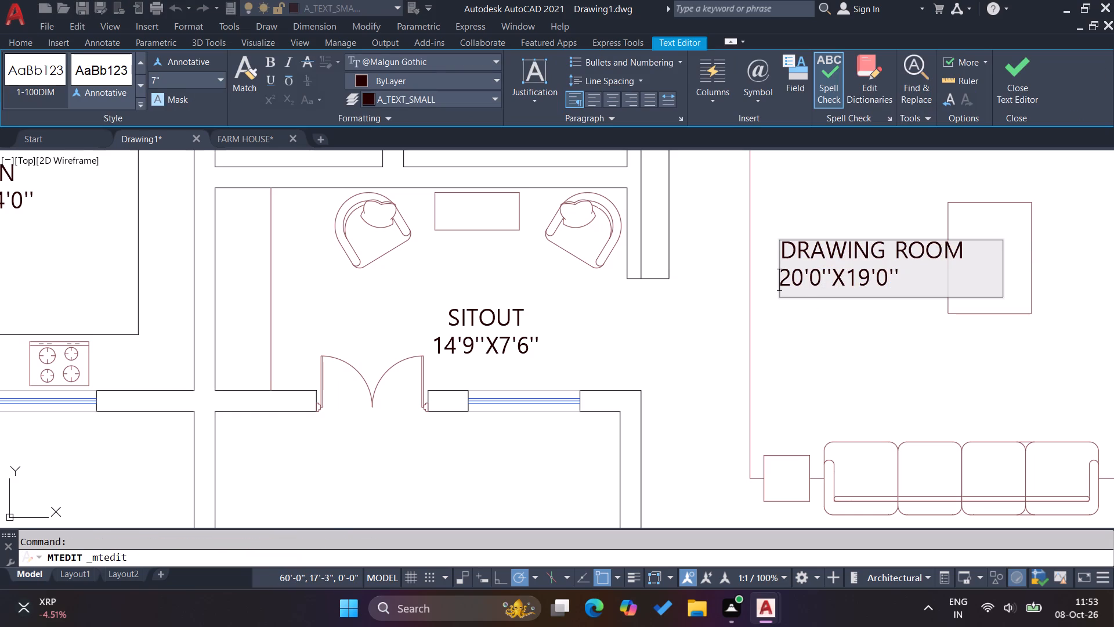
{"action": "key", "text": "space"}
{"action": "left_click", "coordinate": [785, 259]}
{"action": "key", "text": "space"}
{"action": "key", "text": "BackSpace"}
{"action": "left_click", "coordinate": [788, 271]}
{"action": "left_click", "coordinate": [962, 260]}
{"action": "key", "text": "Return"}
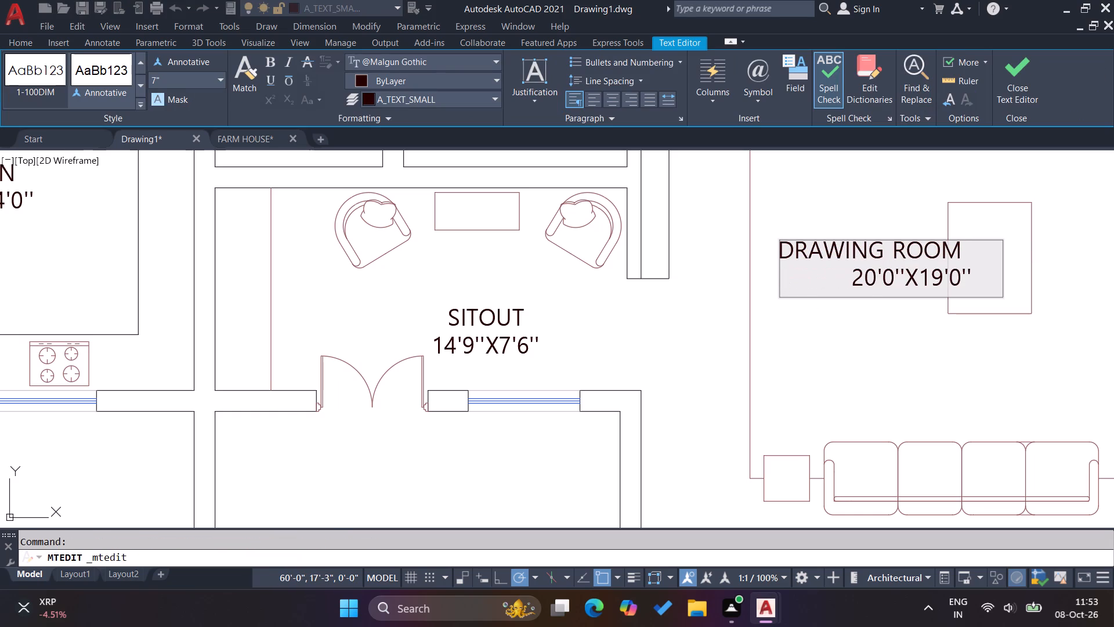
{"action": "left_click", "coordinate": [856, 278]}
{"action": "key", "text": "BackSpace"}
{"action": "key", "text": "BackSpace"}
{"action": "key", "text": "BackSpace"}
{"action": "key", "text": "BackSpace"}
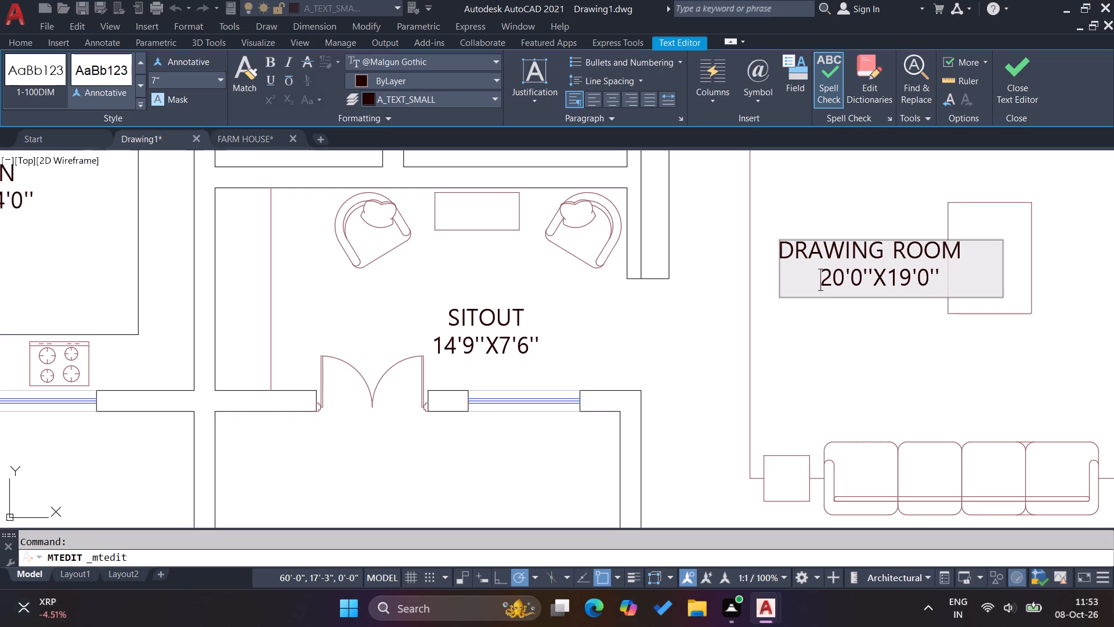
{"action": "left_click", "coordinate": [897, 343]}
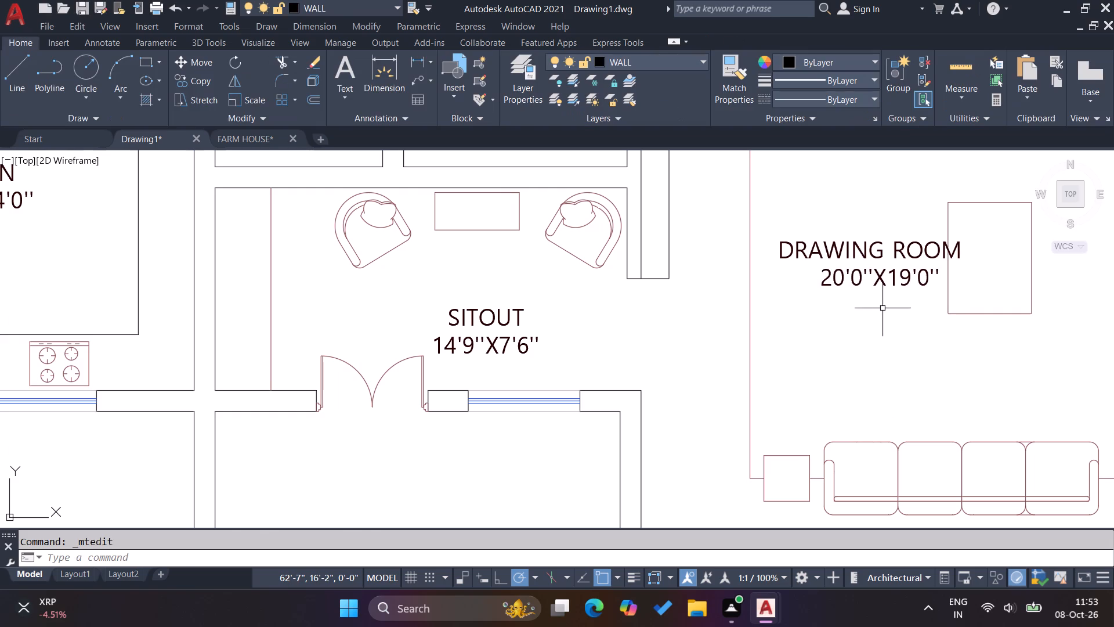
Move the DRAWING ROOM label to the clear floor area between the upper sofa and the centre table.
{"action": "left_click", "coordinate": [880, 304]}
{"action": "left_click", "coordinate": [833, 236]}
{"action": "key", "text": "m"}
{"action": "key", "text": "Return"}
{"action": "left_click", "coordinate": [864, 252]}
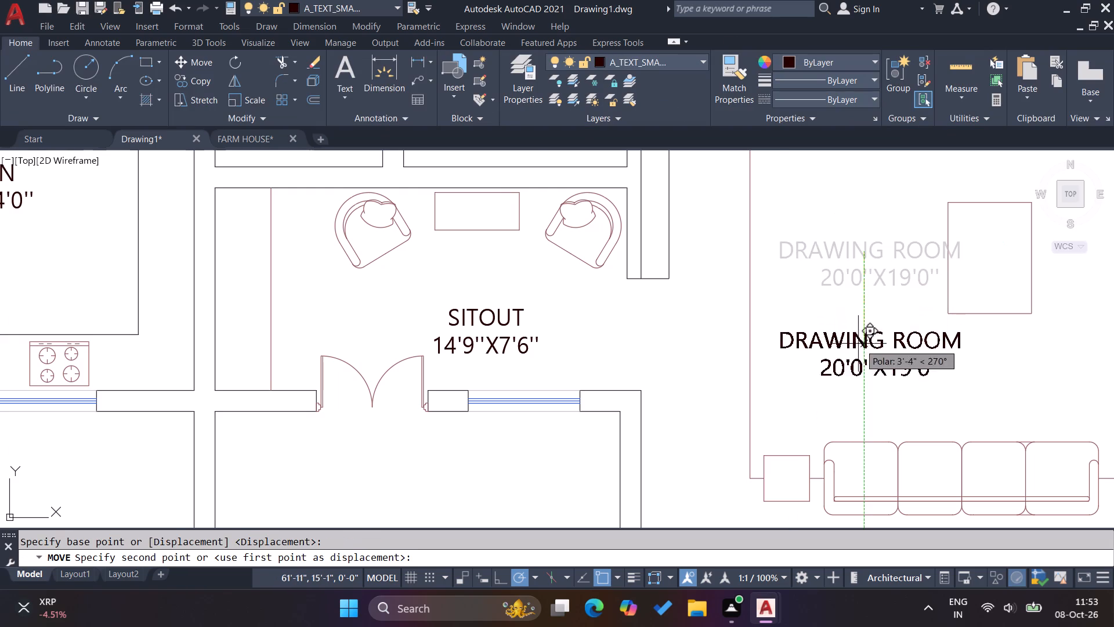
{"action": "scroll", "coordinate": [797, 345], "scroll_direction": "down", "scroll_amount": 2}
{"action": "scroll", "coordinate": [841, 262], "scroll_direction": "up", "scroll_amount": 2}
{"action": "left_click", "coordinate": [850, 286]}
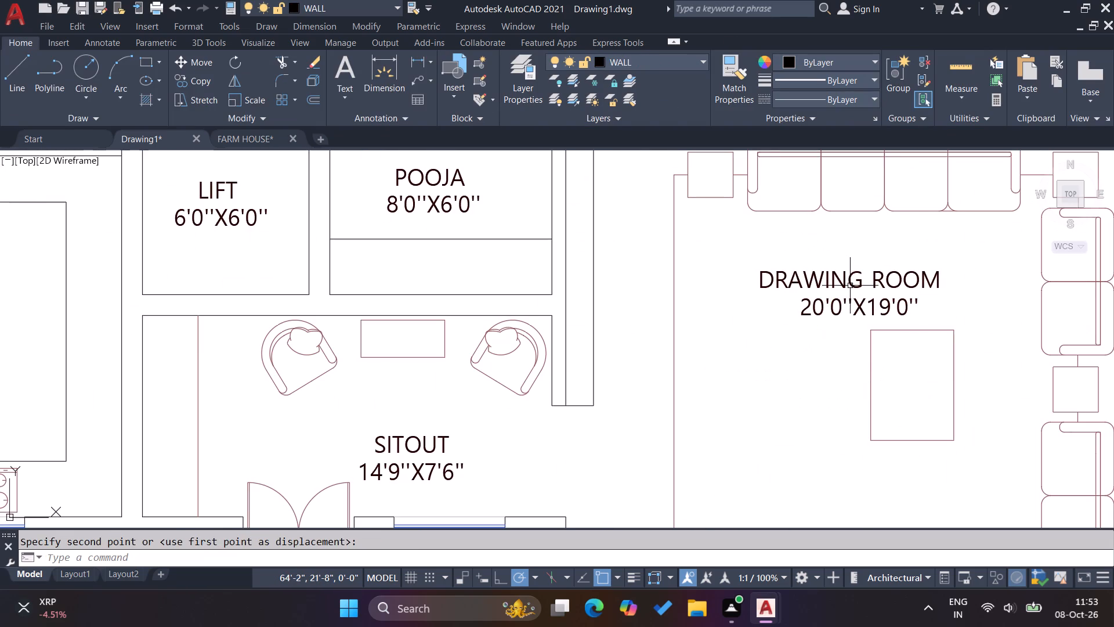
{"action": "key", "text": "Escape"}
{"action": "key", "text": "Escape"}
{"action": "key", "text": "Escape"}
{"action": "key", "text": "Escape"}
Copy the POOJA label to the open space between the pooja room's side wall and the drawing room.
{"action": "scroll", "coordinate": [747, 301], "scroll_direction": "down", "scroll_amount": 2}
{"action": "scroll", "coordinate": [614, 242], "scroll_direction": "up", "scroll_amount": 2}
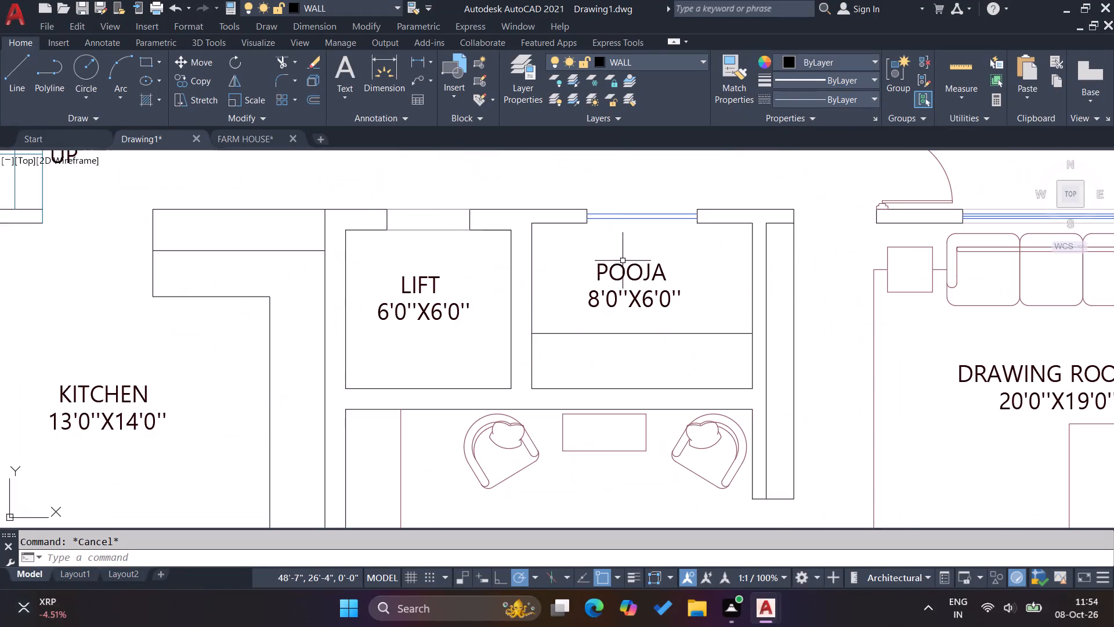
{"action": "left_click", "coordinate": [627, 267]}
{"action": "type", "text": "CO"}
{"action": "key", "text": "Return"}
{"action": "left_click", "coordinate": [630, 283]}
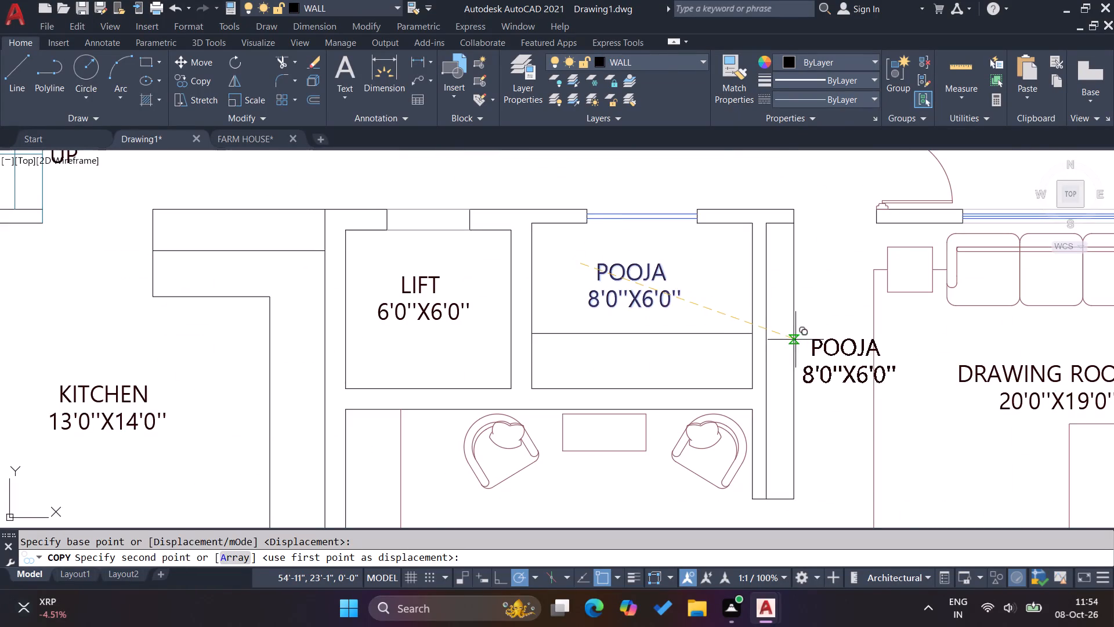
{"action": "left_click", "coordinate": [798, 340]}
{"action": "key", "text": "Escape"}
{"action": "key", "text": "Escape"}
Replace all the text of the copied POOJA label with TV UNIT.
{"action": "double_click", "coordinate": [838, 355]}
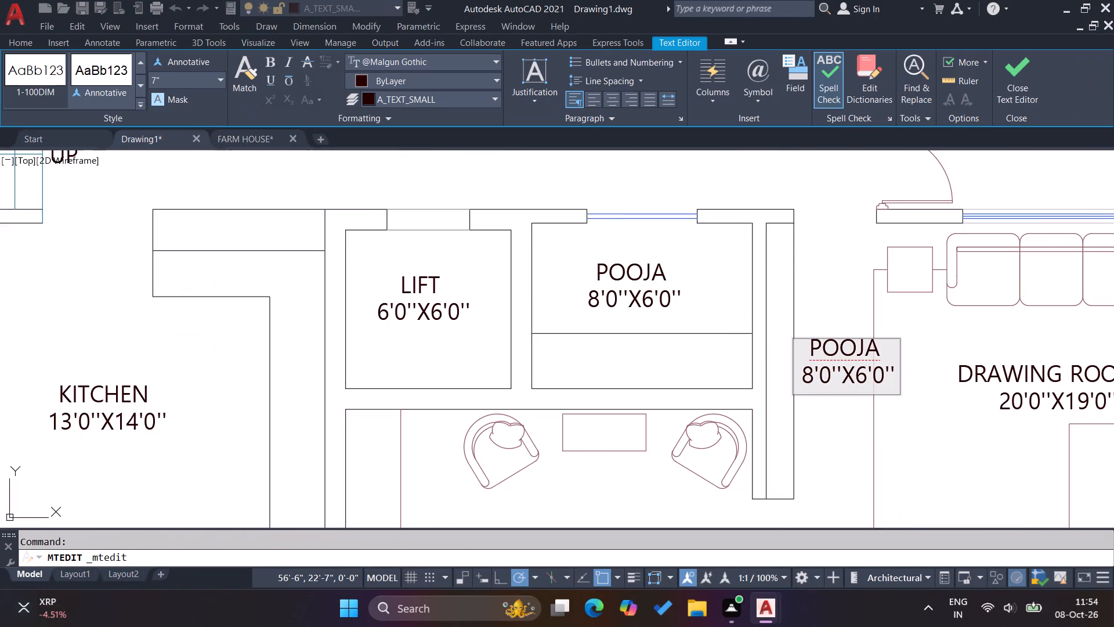
{"action": "left_click_drag", "start_coordinate": [896, 380], "coordinate": [798, 347]}
{"action": "key", "text": "BackSpace"}
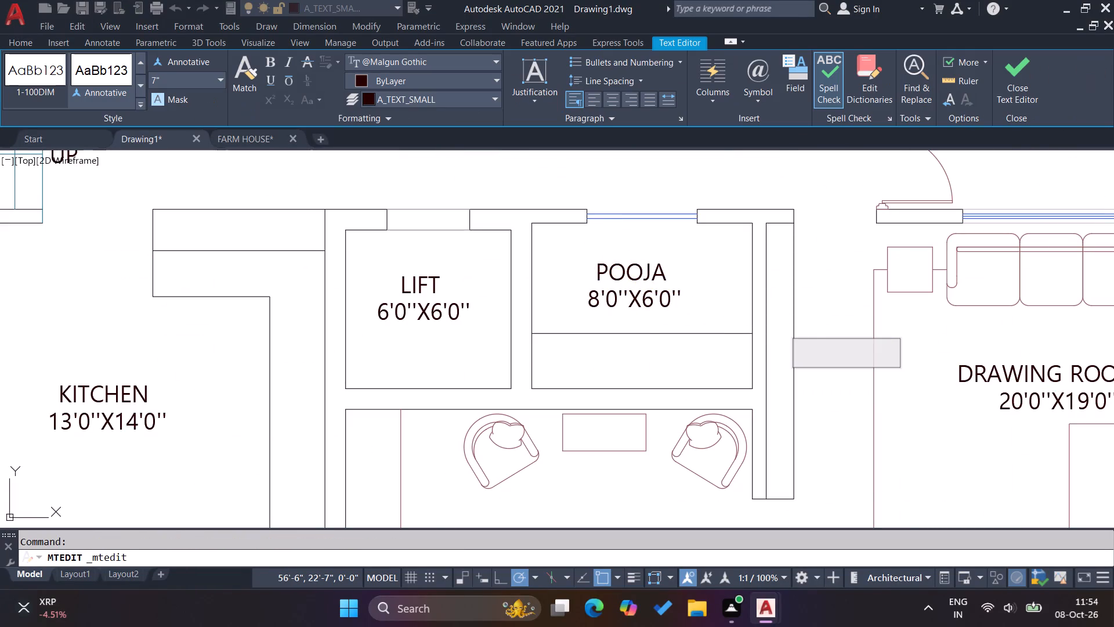
{"action": "key", "text": "s"}
{"action": "key", "text": "BackSpace"}
{"action": "type", "text": "TV UNIT"}
Set the TV UNIT label's text height to 4".
{"action": "left_click_drag", "start_coordinate": [887, 350], "coordinate": [809, 340]}
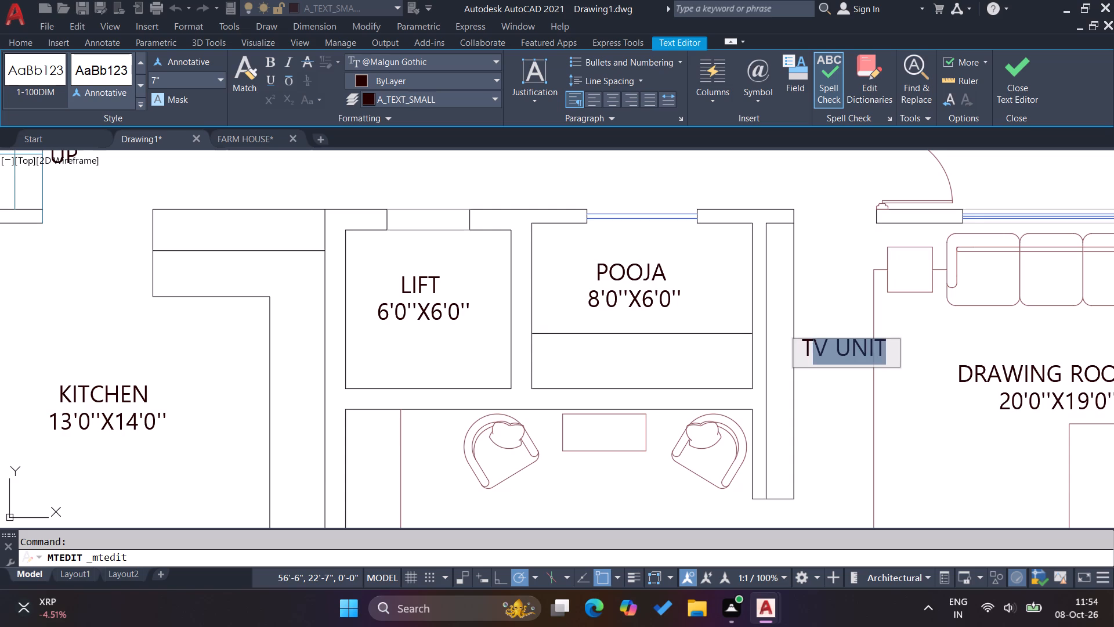
{"action": "left_click_drag", "start_coordinate": [809, 340], "coordinate": [805, 340]}
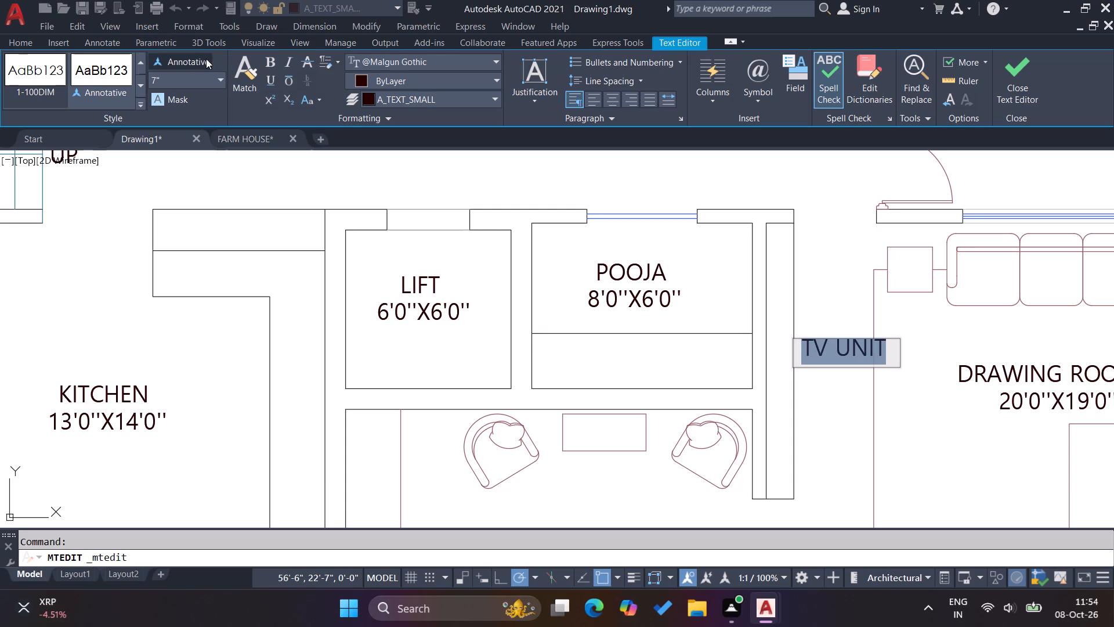
{"action": "left_click", "coordinate": [187, 74]}
{"action": "key", "text": "4"}
{"action": "key", "text": "Return"}
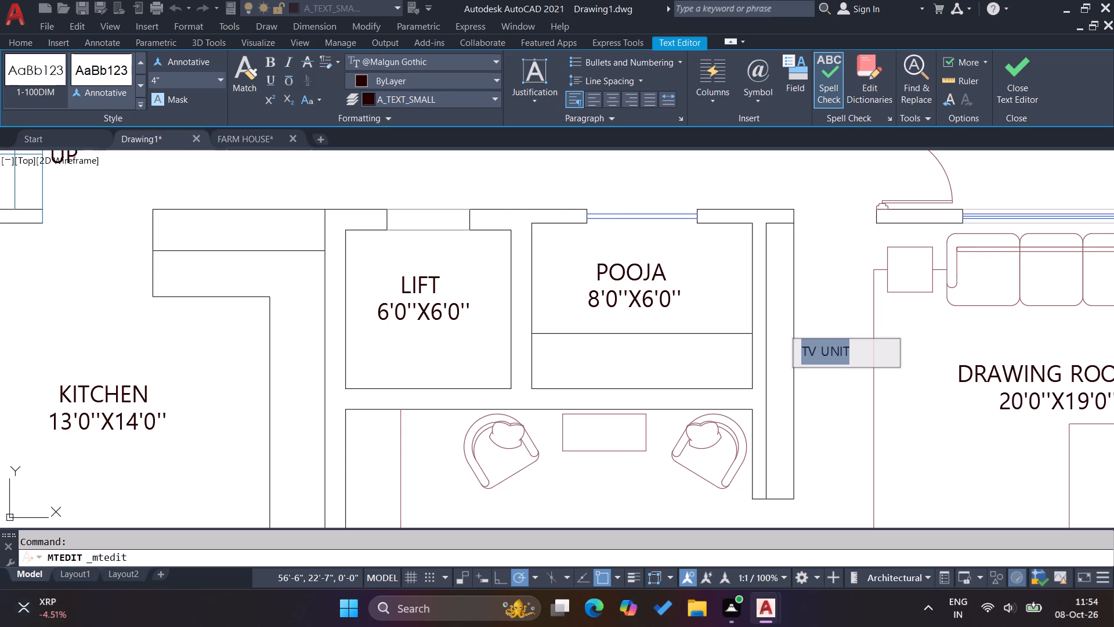
{"action": "left_click", "coordinate": [1033, 69]}
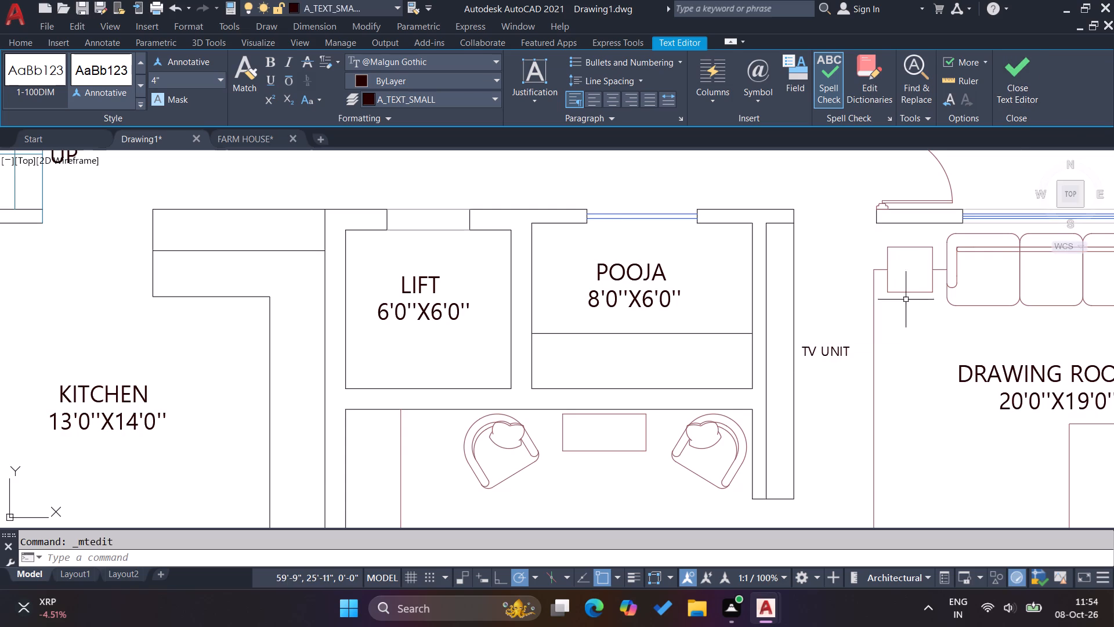
Narrow the TV UNIT label's text frame to fit closely around its text.
{"action": "scroll", "coordinate": [851, 352], "scroll_direction": "up", "scroll_amount": 2}
{"action": "left_click", "coordinate": [846, 379]}
{"action": "left_click", "coordinate": [807, 305]}
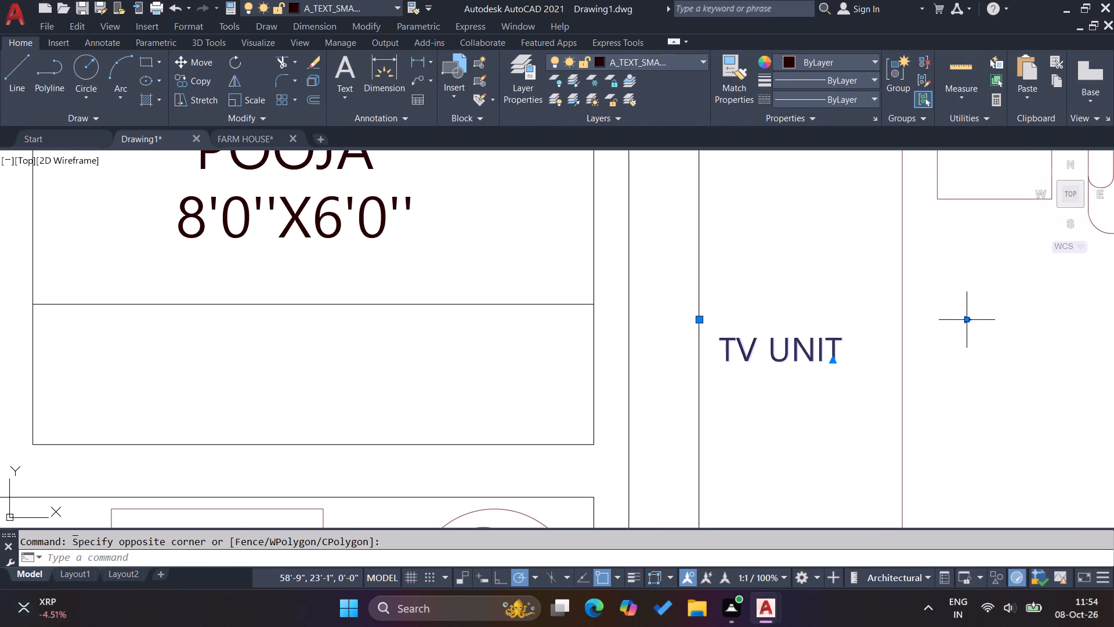
{"action": "left_click", "coordinate": [965, 320]}
{"action": "left_click", "coordinate": [847, 318]}
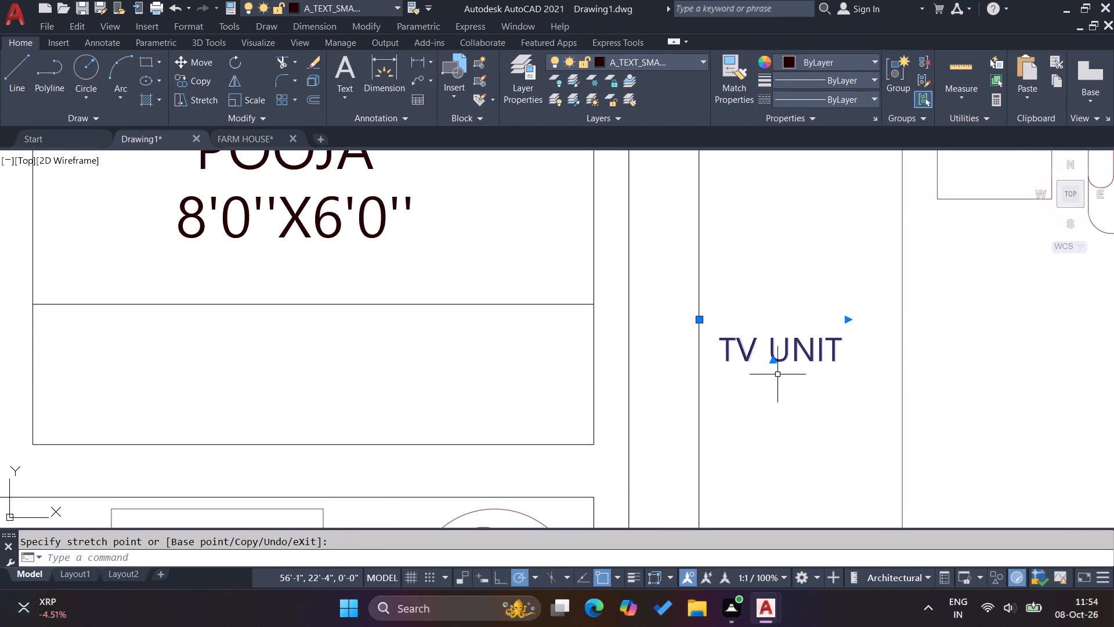
{"action": "left_click", "coordinate": [773, 363]}
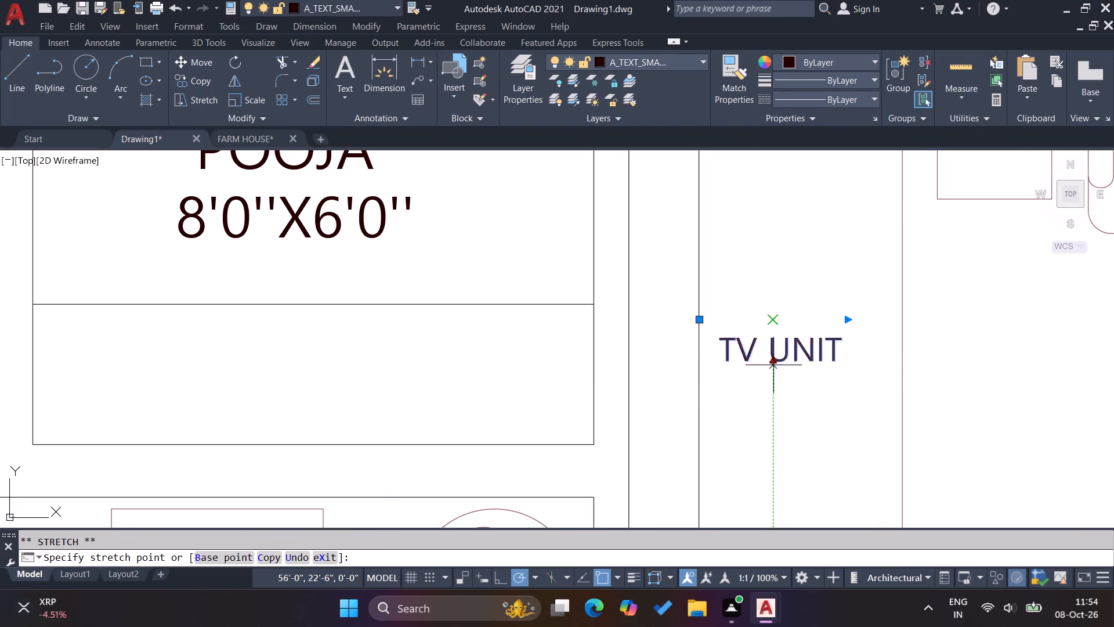
{"action": "left_click", "coordinate": [773, 363]}
{"action": "key", "text": "Escape"}
{"action": "key", "text": "Escape"}
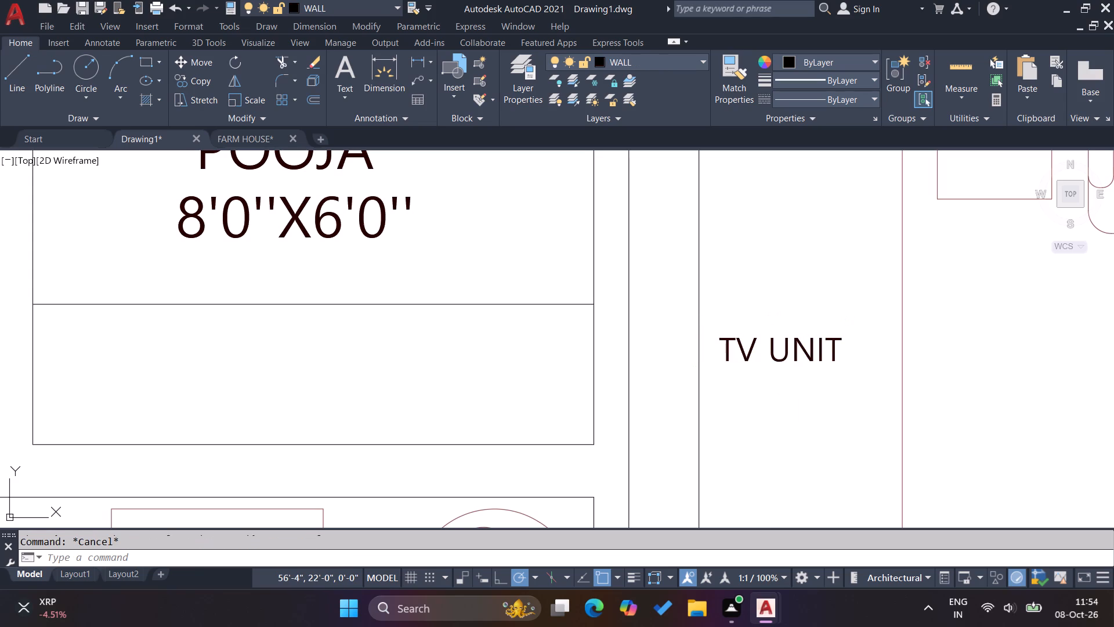
{"action": "key", "text": "Escape"}
Rotate the TV UNIT label 90 degrees so it reads vertically.
{"action": "left_click_drag", "start_coordinate": [801, 388], "coordinate": [797, 378]}
{"action": "left_click", "coordinate": [775, 330]}
{"action": "left_click", "coordinate": [237, 64]}
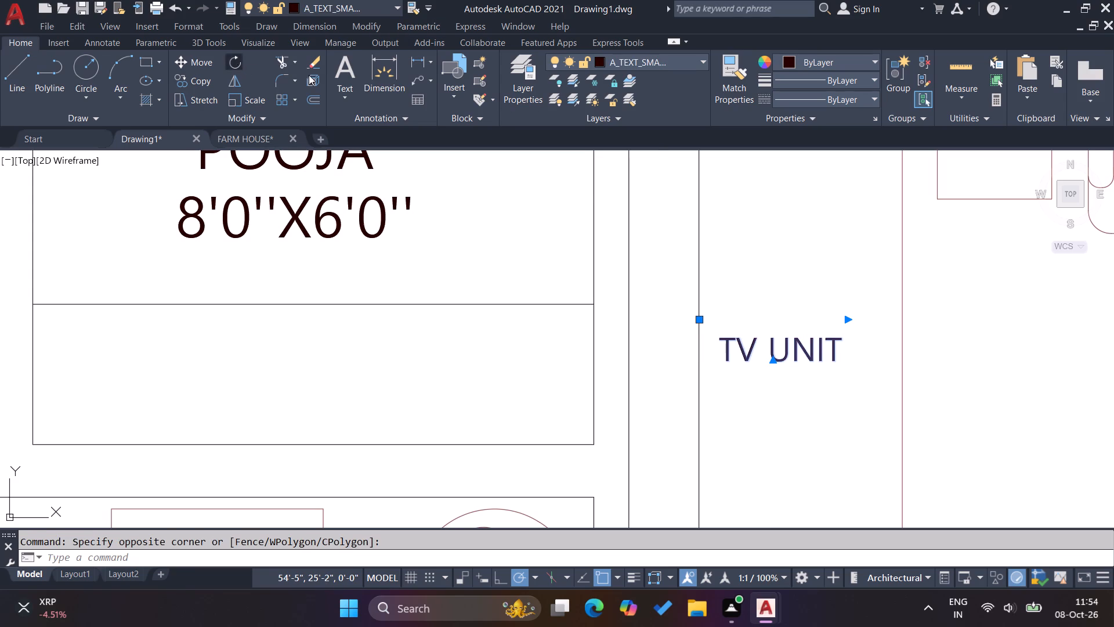
{"action": "left_click", "coordinate": [779, 302]}
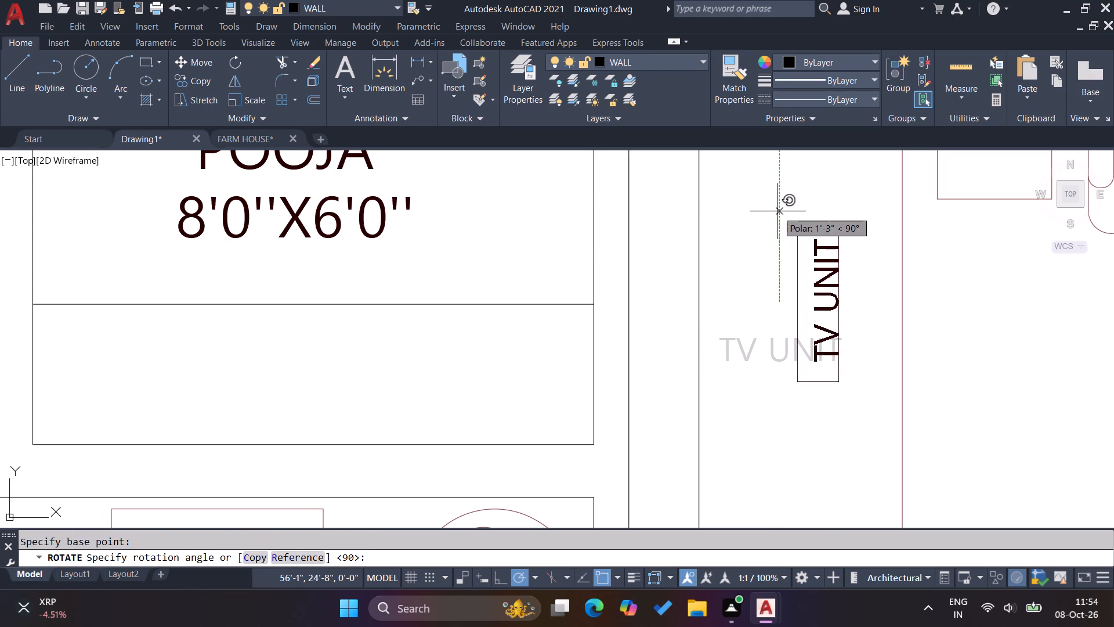
{"action": "left_click", "coordinate": [777, 197]}
Move the vertical TV UNIT label into the lower end of the narrow strip between the sitout and drawing room.
{"action": "left_click", "coordinate": [801, 253]}
{"action": "left_click", "coordinate": [792, 234]}
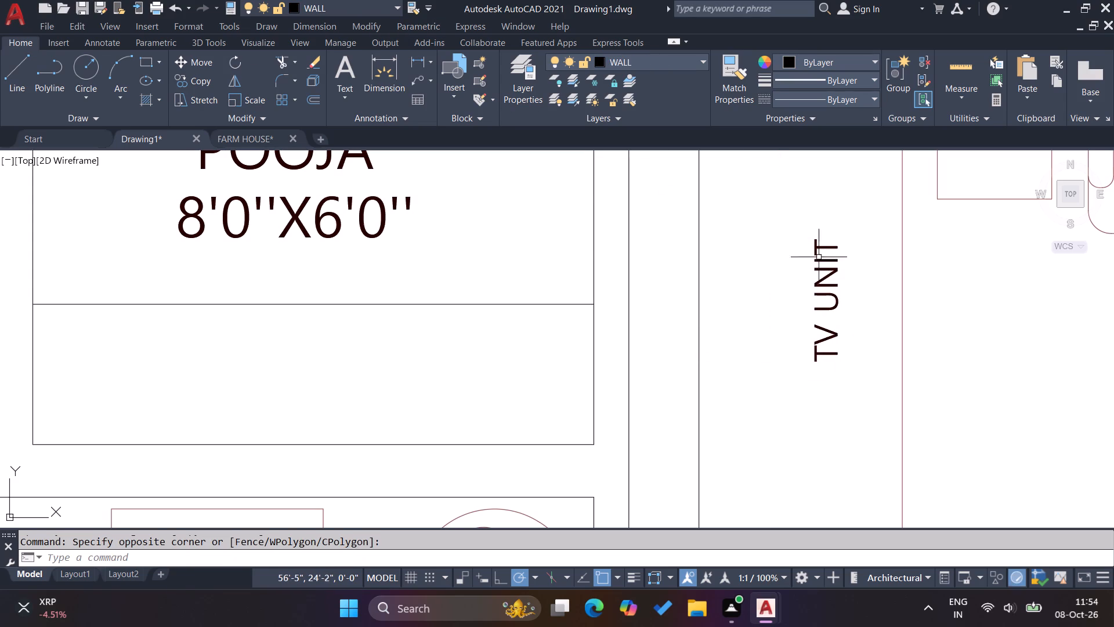
{"action": "left_click_drag", "start_coordinate": [856, 287], "coordinate": [851, 284]}
{"action": "left_click", "coordinate": [806, 240]}
{"action": "key", "text": "m"}
{"action": "key", "text": "Return"}
{"action": "left_click", "coordinate": [824, 305]}
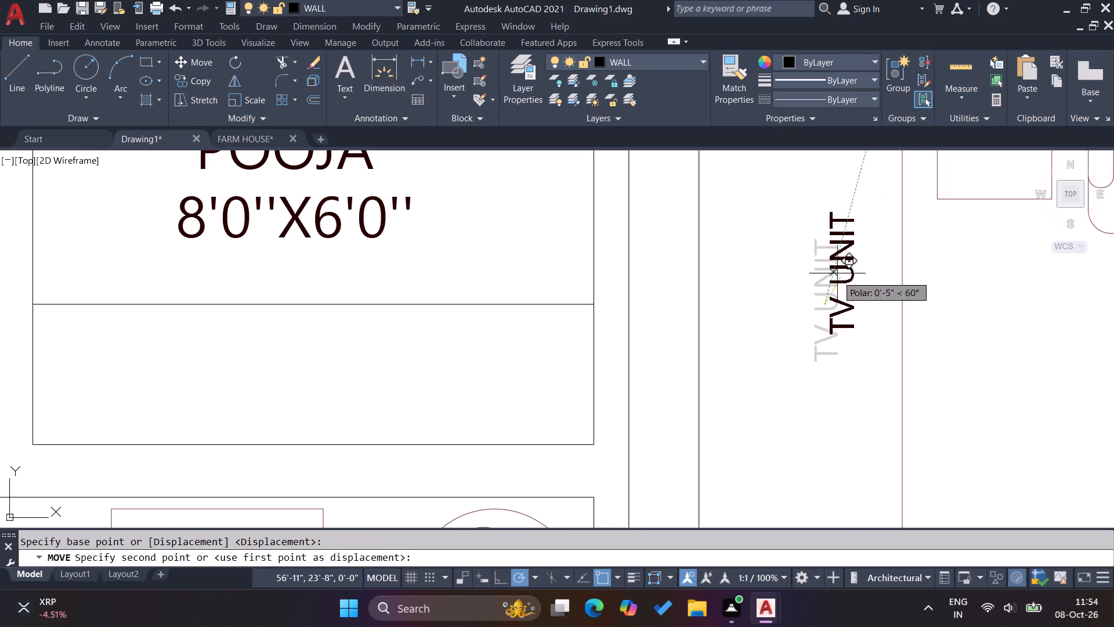
{"action": "scroll", "coordinate": [837, 273], "scroll_direction": "down", "scroll_amount": 2}
{"action": "scroll", "coordinate": [765, 451], "scroll_direction": "up", "scroll_amount": 4}
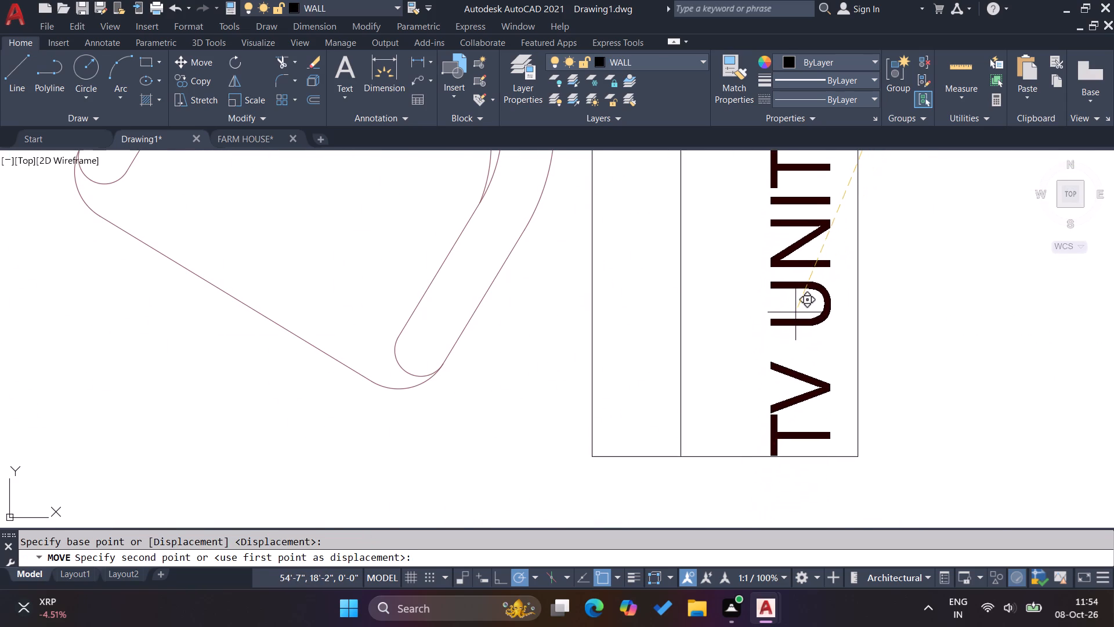
{"action": "left_click", "coordinate": [795, 305]}
Copy the vertical TV UNIT label to the top of the inner side strip in each of the two walk-in wardrobes.
{"action": "left_click_drag", "start_coordinate": [804, 340], "coordinate": [800, 333]}
{"action": "left_click", "coordinate": [762, 292]}
{"action": "type", "text": "CO"}
{"action": "key", "text": "Return"}
{"action": "left_click", "coordinate": [799, 312]}
{"action": "scroll", "coordinate": [773, 434], "scroll_direction": "down", "scroll_amount": 7}
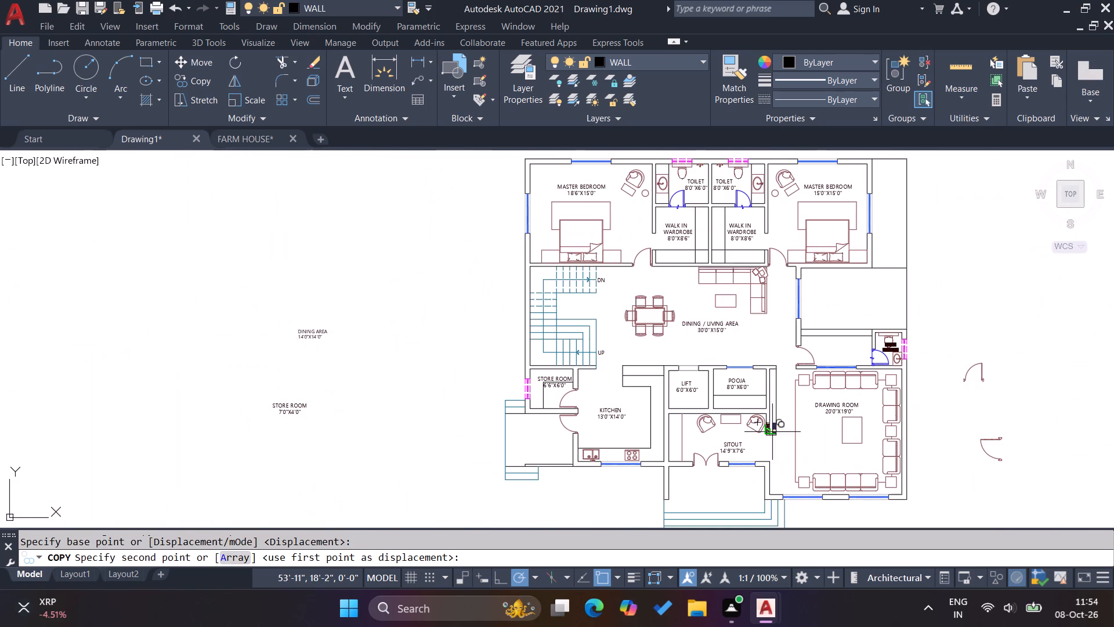
{"action": "scroll", "coordinate": [691, 239], "scroll_direction": "up", "scroll_amount": 2}
{"action": "scroll", "coordinate": [708, 166], "scroll_direction": "up", "scroll_amount": 2}
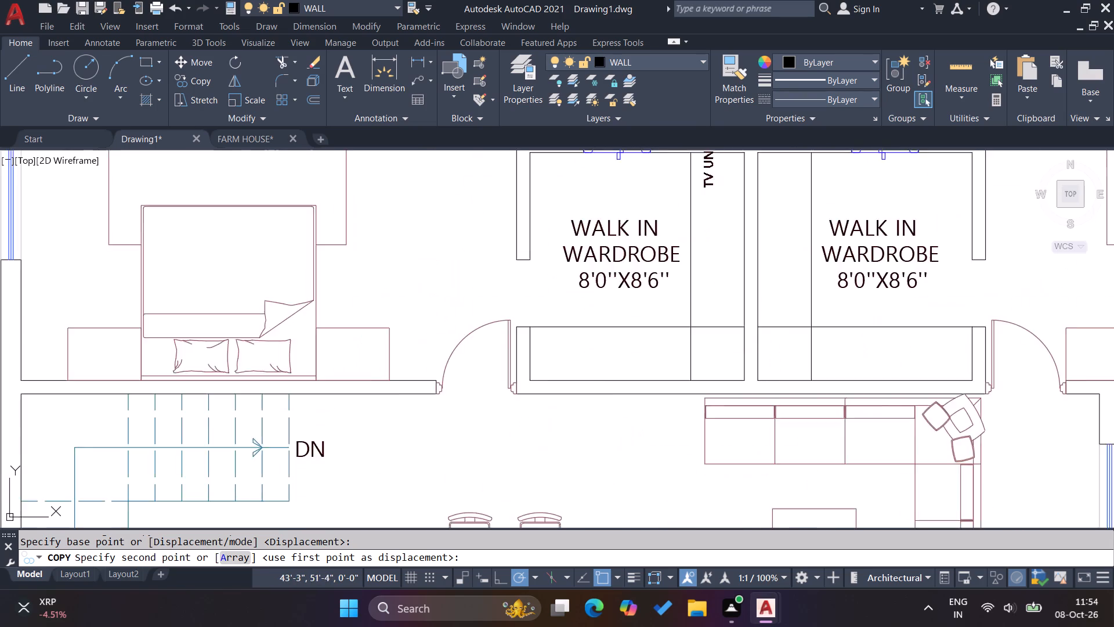
{"action": "scroll", "coordinate": [708, 167], "scroll_direction": "up", "scroll_amount": 1}
{"action": "scroll", "coordinate": [688, 354], "scroll_direction": "down", "scroll_amount": 2}
{"action": "scroll", "coordinate": [686, 290], "scroll_direction": "up", "scroll_amount": 2}
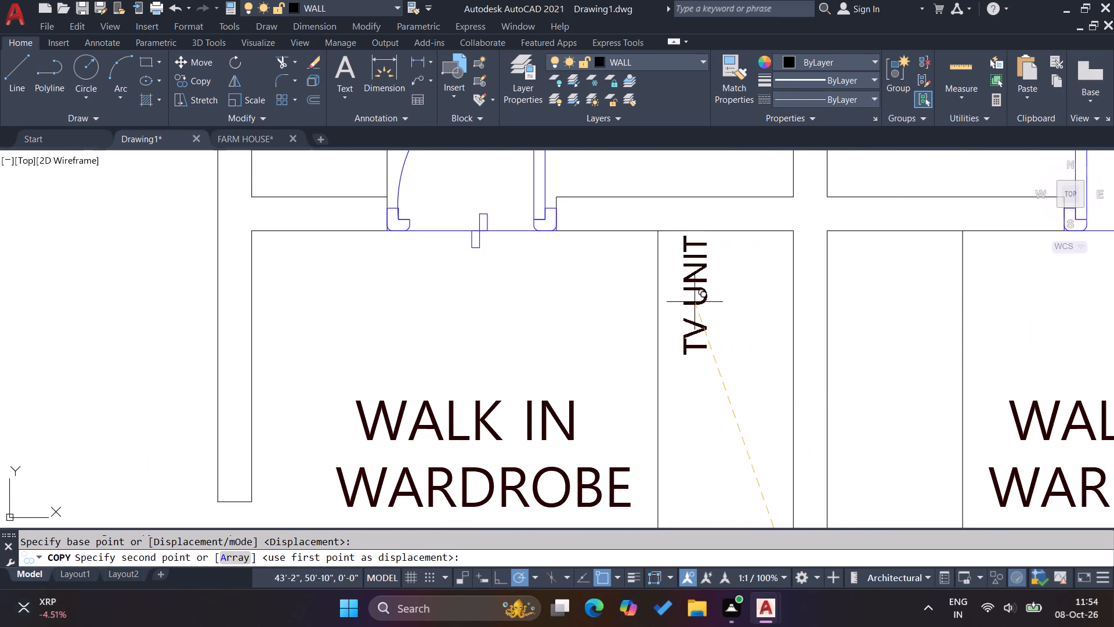
{"action": "left_click", "coordinate": [679, 302]}
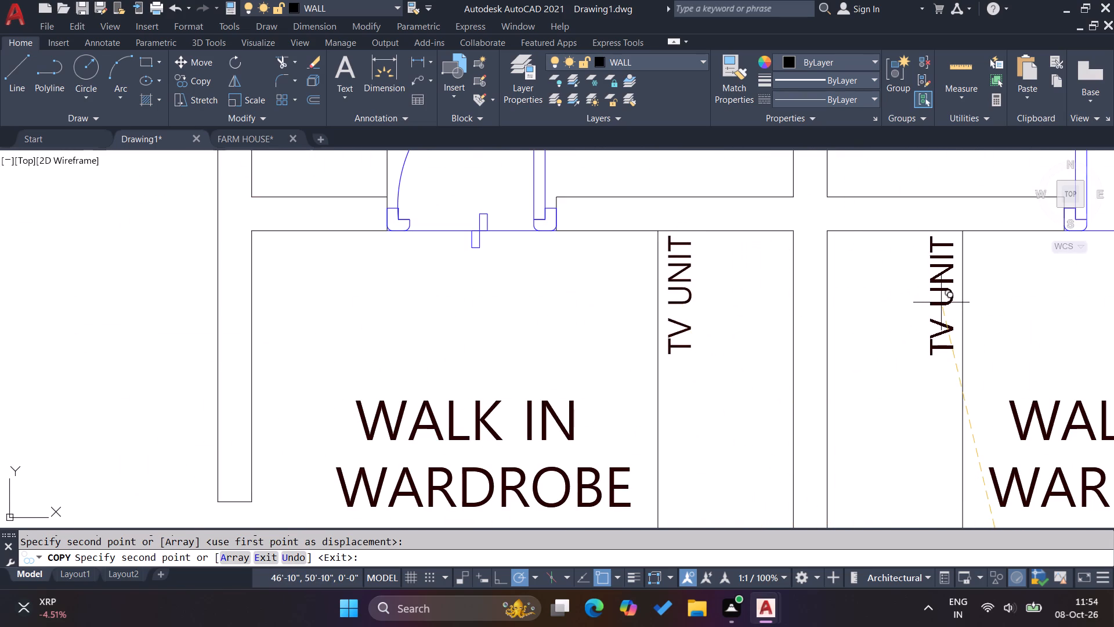
{"action": "left_click", "coordinate": [942, 301]}
Place another copy of the TV UNIT label in the 18'6"X15'0" master bedroom, between the bed and the walk-in wardrobe.
{"action": "scroll", "coordinate": [805, 287], "scroll_direction": "down", "scroll_amount": 3}
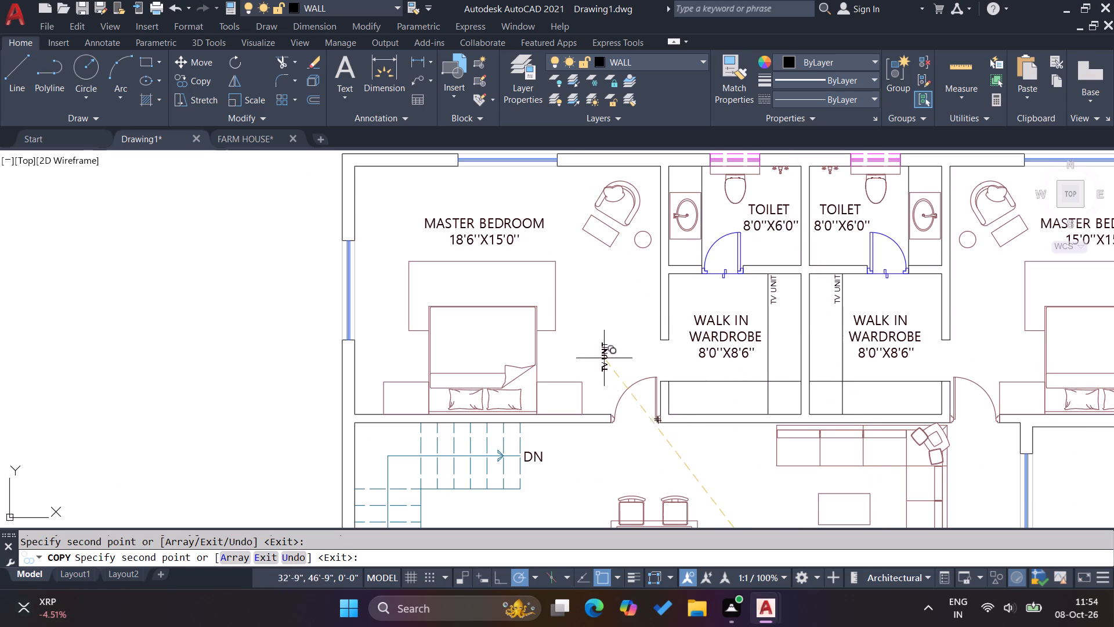
{"action": "left_click", "coordinate": [606, 355]}
{"action": "key", "text": "Escape"}
{"action": "key", "text": "Escape"}
{"action": "key", "text": "Escape"}
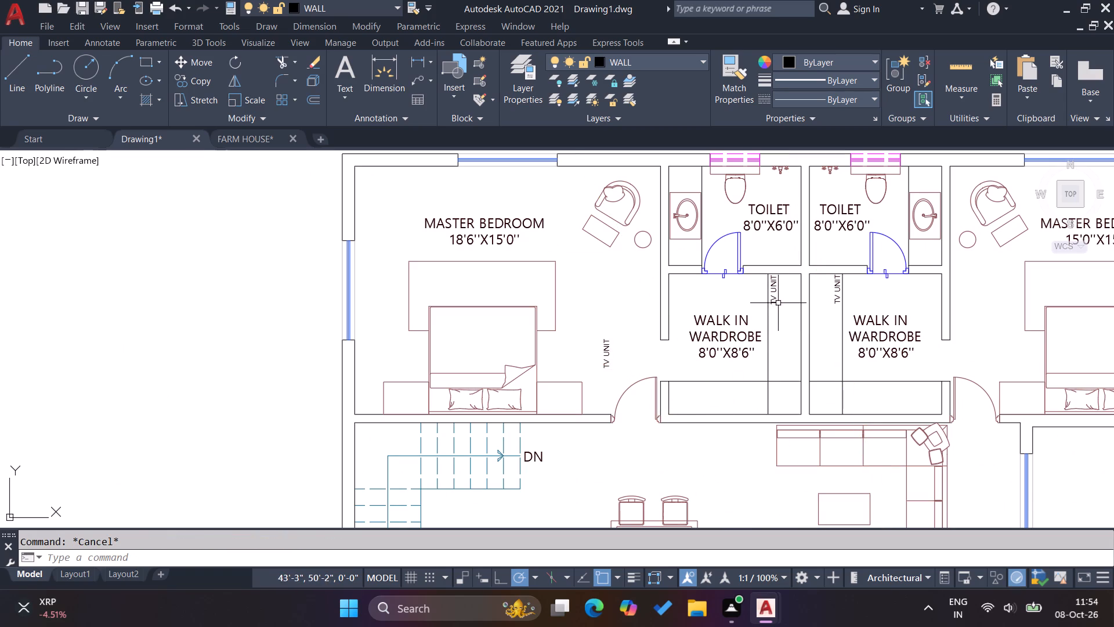
Change the TV UNIT text in the side strip of the left walk-in wardrobe to WARDROBE.
{"action": "scroll", "coordinate": [777, 301], "scroll_direction": "up", "scroll_amount": 2}
{"action": "double_click", "coordinate": [765, 296]}
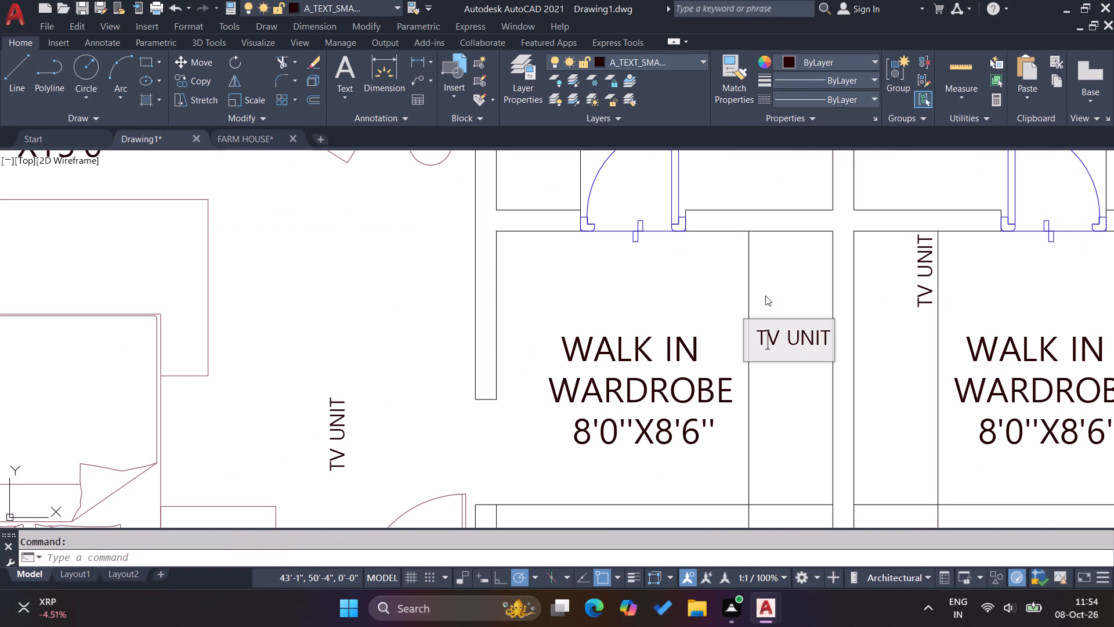
{"action": "left_click_drag", "start_coordinate": [829, 341], "coordinate": [757, 334]}
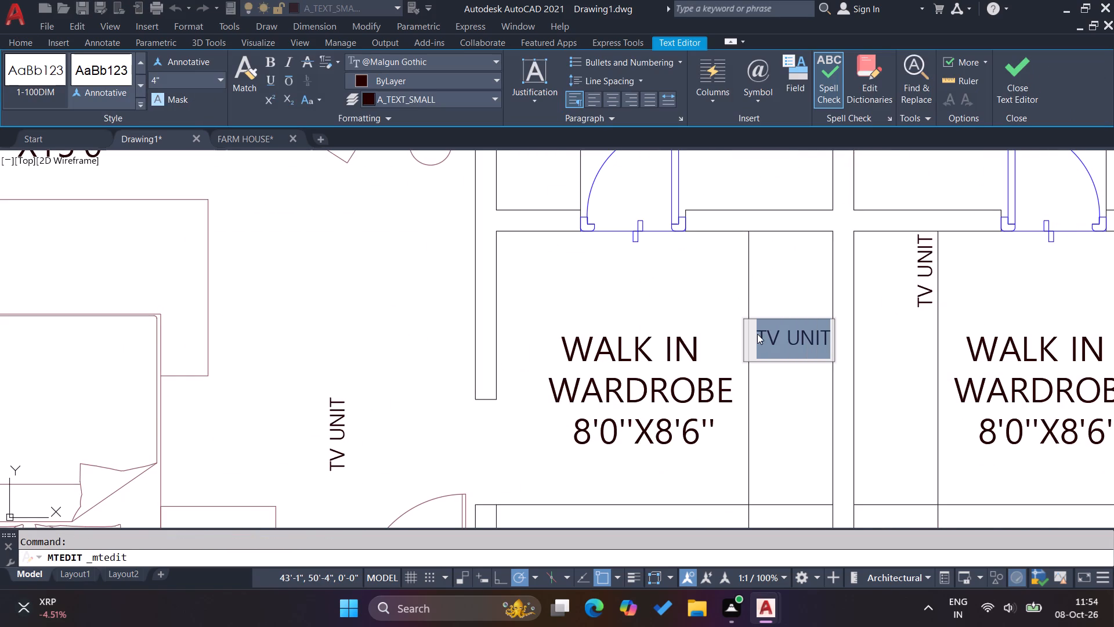
{"action": "type", "text": "WA"}
{"action": "type", "text": "RDRO"}
{"action": "type", "text": "BE"}
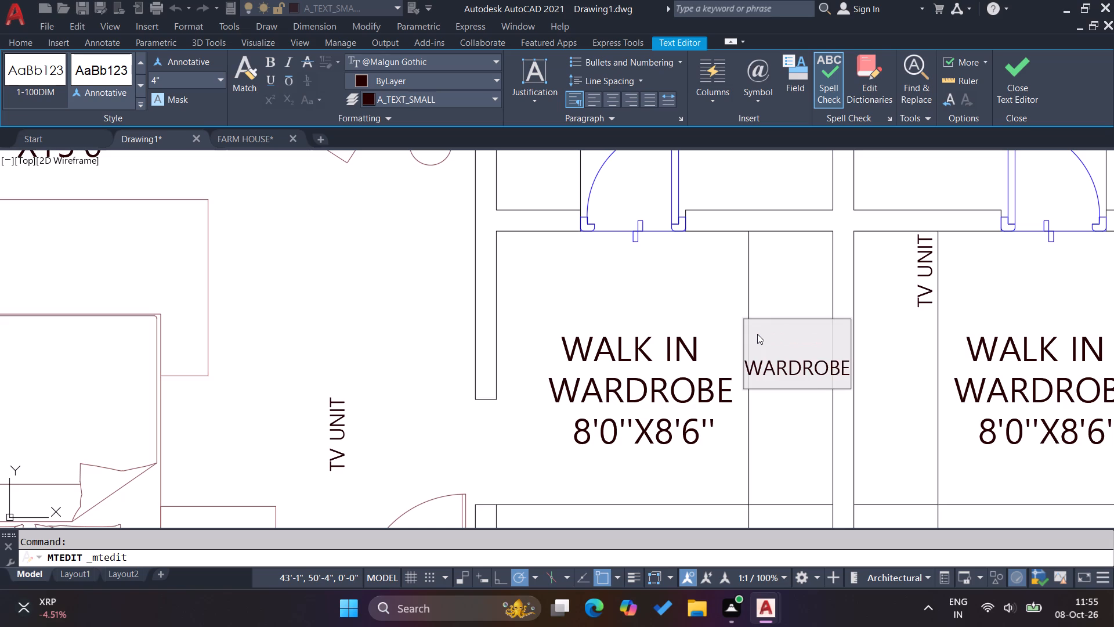
{"action": "left_click", "coordinate": [736, 306]}
Move the vertical WARDROBE label down inside the left walk-in wardrobe's side strip, clear of the wall above.
{"action": "left_click", "coordinate": [818, 309]}
{"action": "left_click", "coordinate": [778, 280]}
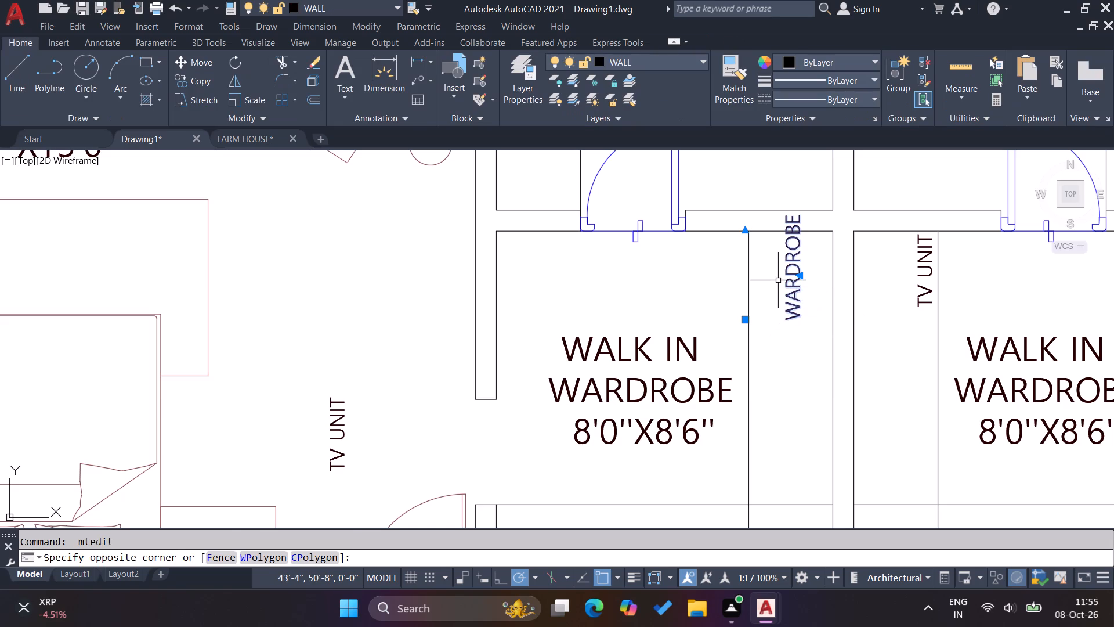
{"action": "key", "text": "m"}
{"action": "key", "text": "Return"}
{"action": "left_click", "coordinate": [787, 304]}
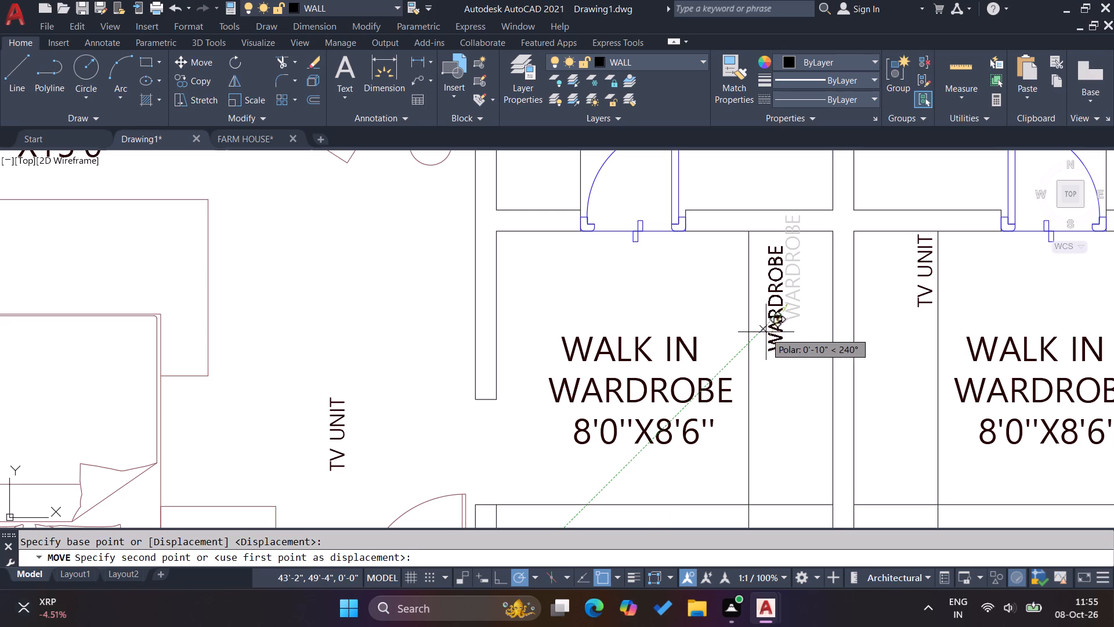
{"action": "left_click", "coordinate": [766, 330]}
Copy the vertical WARDROBE label straight across into the side strip of the right walk-in wardrobe.
{"action": "left_click", "coordinate": [786, 340]}
{"action": "left_click", "coordinate": [758, 310]}
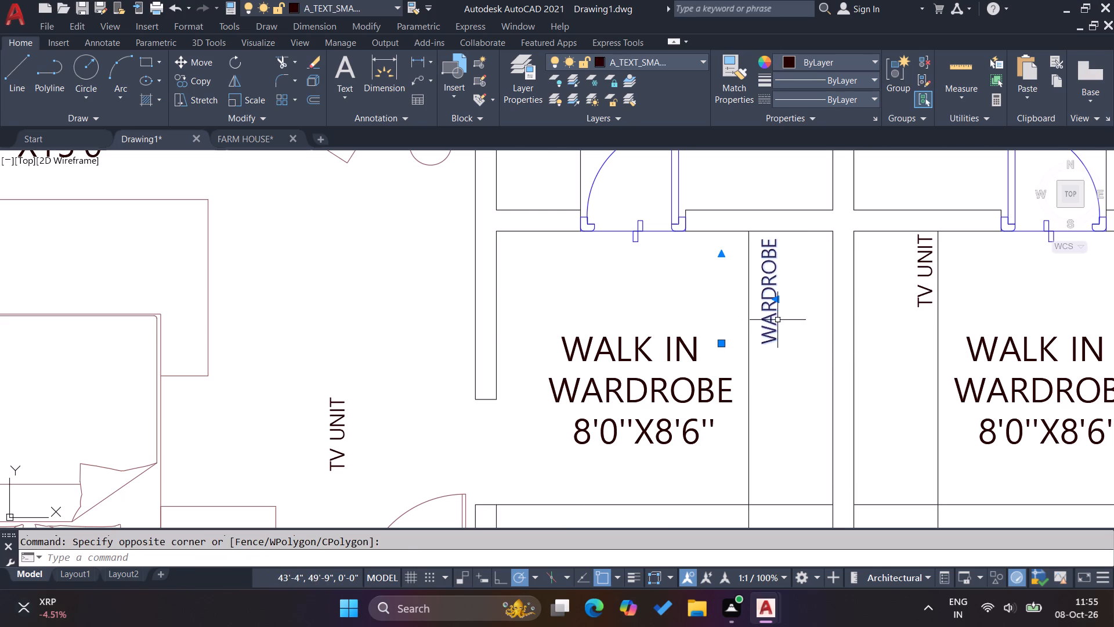
{"action": "type", "text": "CO"}
{"action": "key", "text": "Return"}
{"action": "left_click", "coordinate": [780, 329]}
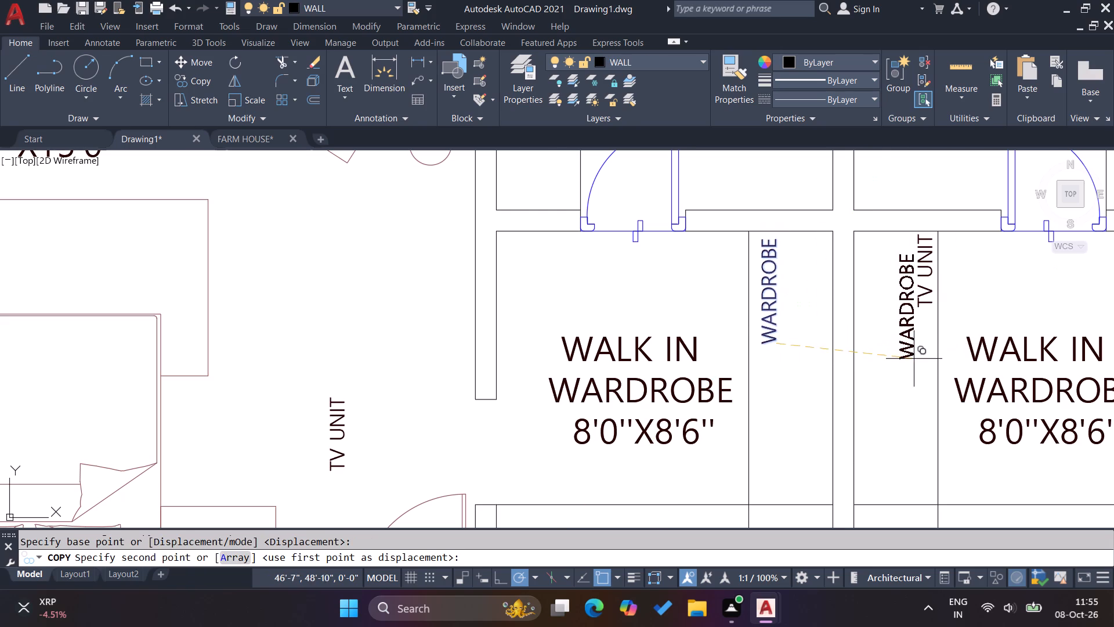
{"action": "left_click", "coordinate": [899, 345]}
{"action": "key", "text": "Escape"}
Delete the TV UNIT label from the right walk-in wardrobe's side strip.
{"action": "left_click", "coordinate": [917, 312]}
{"action": "left_click", "coordinate": [906, 282]}
{"action": "left_click", "coordinate": [926, 311]}
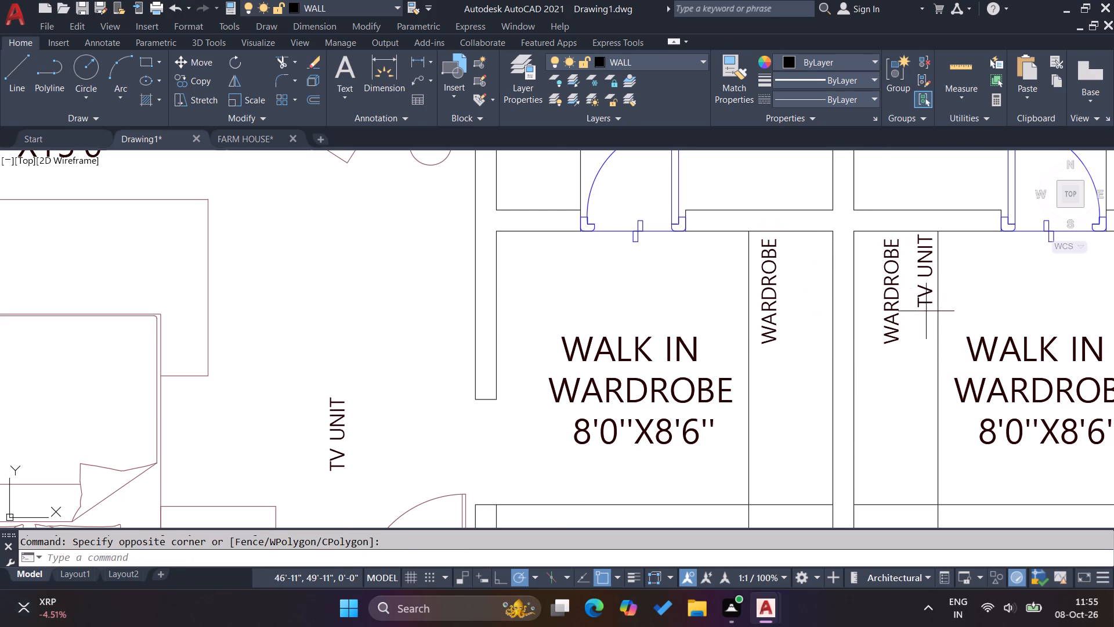
{"action": "left_click", "coordinate": [913, 283]}
{"action": "key", "text": "Delete"}
Move the right walk-in wardrobe's vertical WARDROBE label horizontally to sit close to the strip's inner edge line.
{"action": "scroll", "coordinate": [913, 260], "scroll_direction": "up", "scroll_amount": 2}
{"action": "left_click", "coordinate": [895, 291]}
{"action": "left_click", "coordinate": [841, 255]}
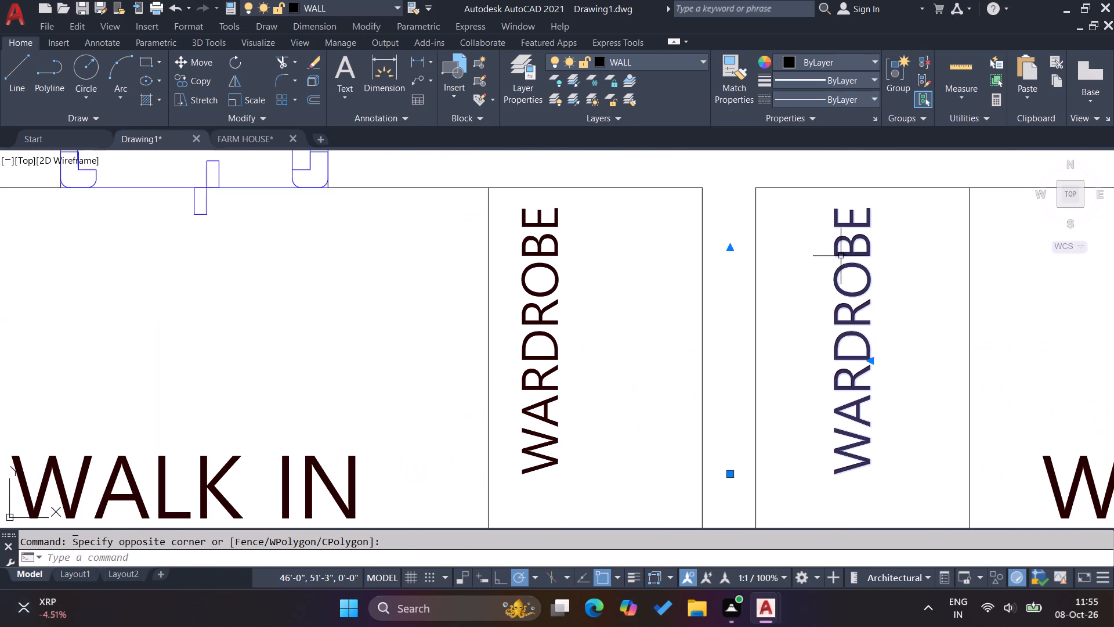
{"action": "key", "text": "m"}
{"action": "key", "text": "Return"}
{"action": "left_click", "coordinate": [871, 274]}
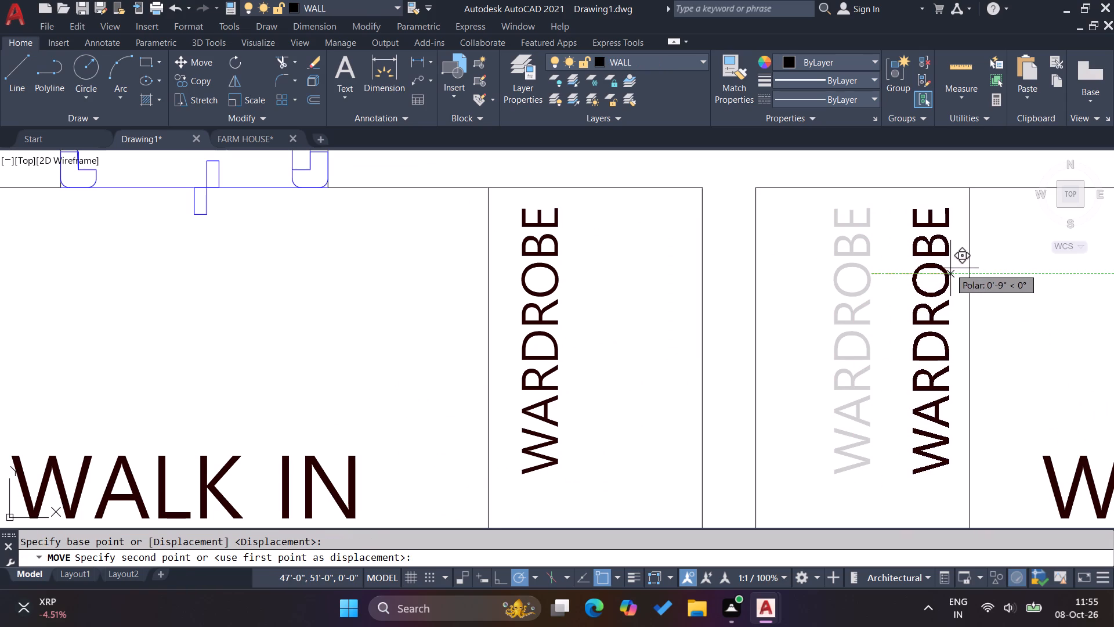
{"action": "left_click", "coordinate": [958, 268]}
{"action": "key", "text": "Escape"}
{"action": "key", "text": "Escape"}
{"action": "key", "text": "Escape"}
{"action": "key", "text": "Escape"}
{"action": "key", "text": "Escape"}
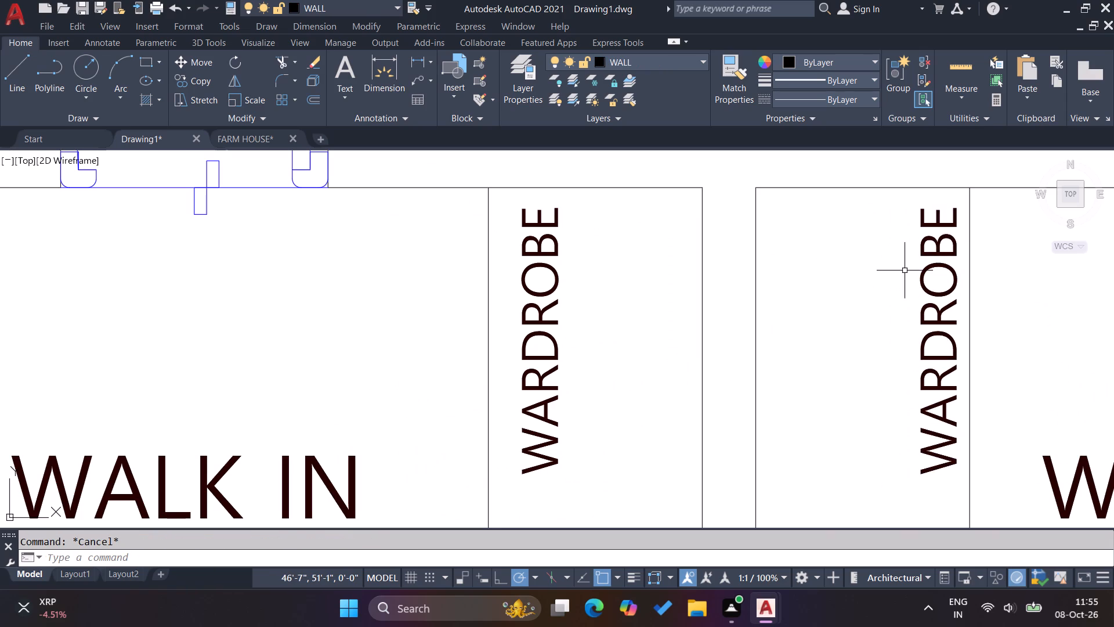
{"action": "key", "text": "Escape"}
{"action": "key", "text": "Escape"}
{"action": "key", "text": "Escape"}
{"action": "key", "text": "Escape"}
Rotate the TV UNIT label beside the left master bedroom's bed so it reads horizontally.
{"action": "scroll", "coordinate": [686, 295], "scroll_direction": "down", "scroll_amount": 4}
{"action": "scroll", "coordinate": [475, 354], "scroll_direction": "up", "scroll_amount": 2}
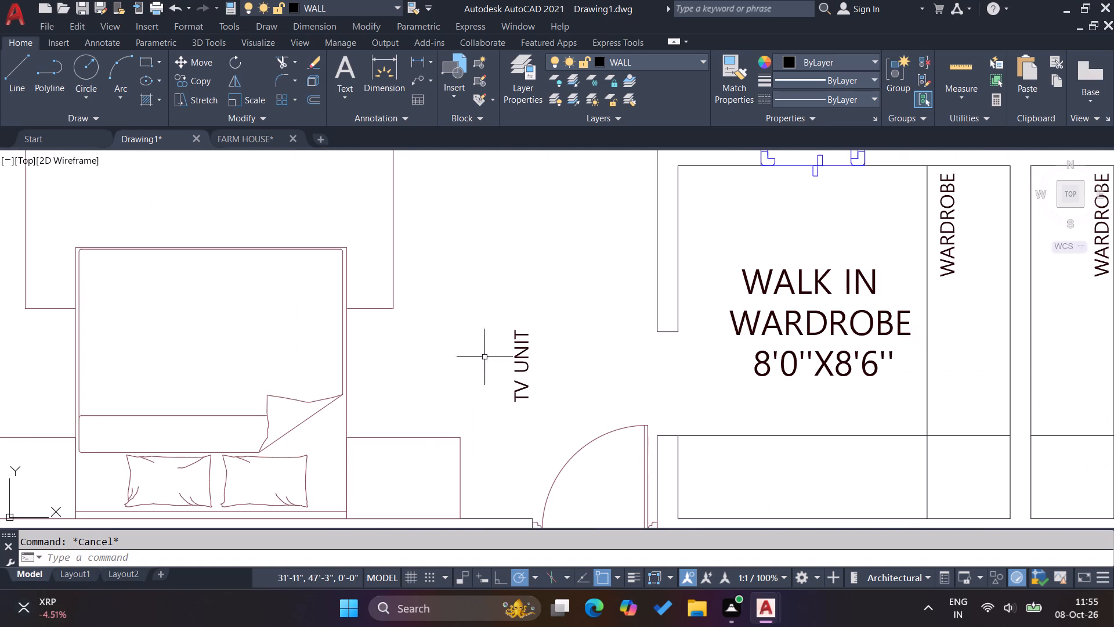
{"action": "left_click", "coordinate": [534, 374]}
{"action": "left_click", "coordinate": [500, 340]}
{"action": "left_click", "coordinate": [234, 62]}
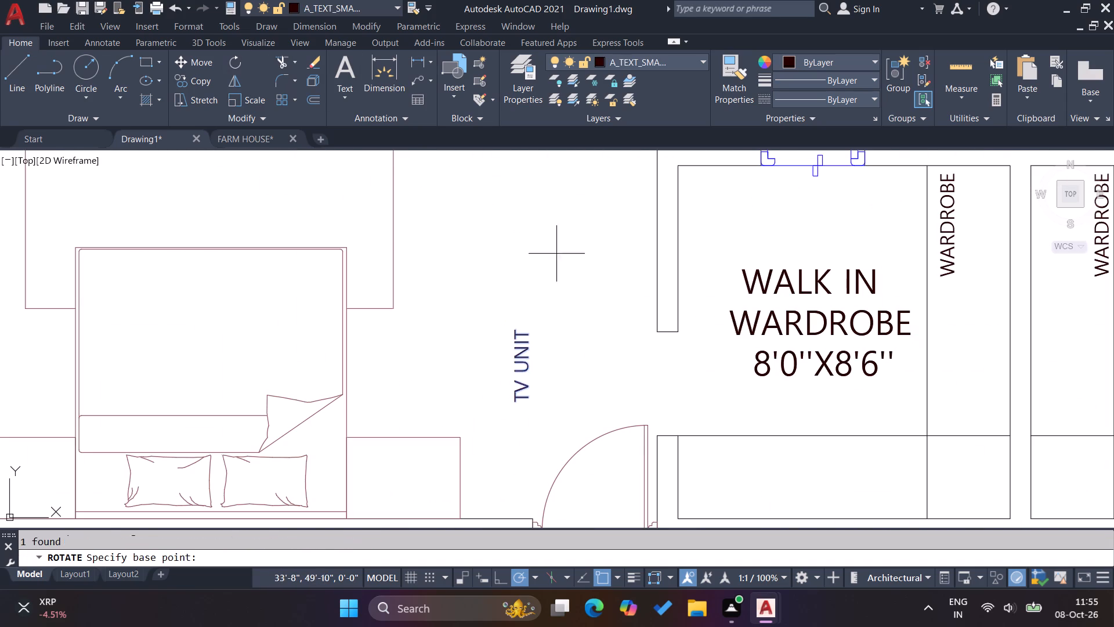
{"action": "left_click", "coordinate": [567, 326]}
{"action": "left_click", "coordinate": [571, 394]}
Replace the text of the horizontal TV UNIT label in the left master bedroom with WARDROBE.
{"action": "double_click", "coordinate": [521, 279]}
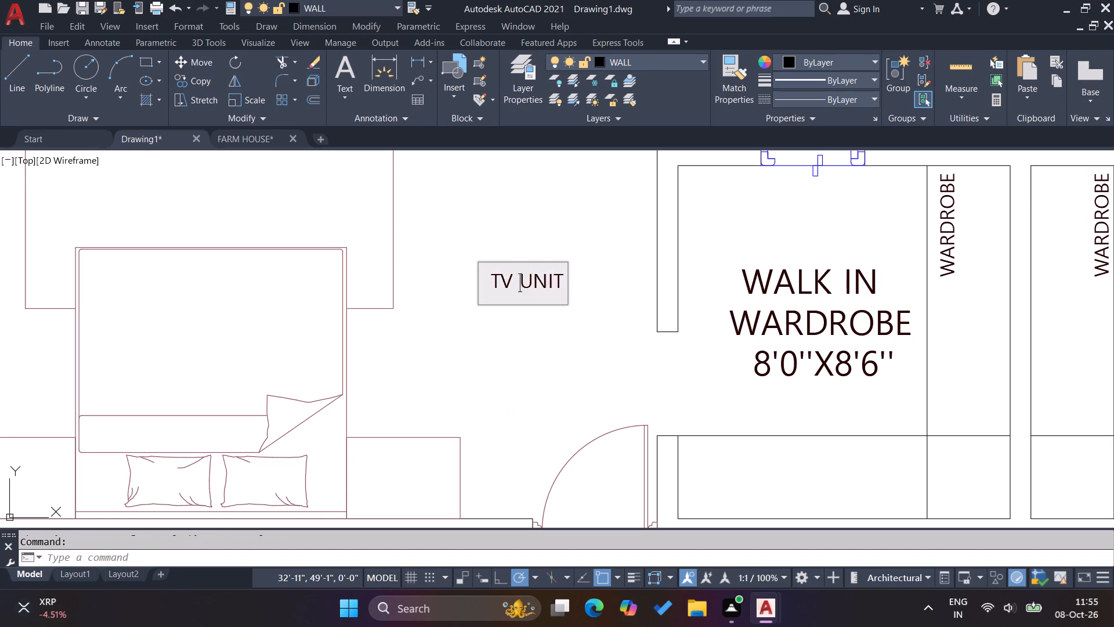
{"action": "left_click_drag", "start_coordinate": [563, 285], "coordinate": [468, 283]}
{"action": "key", "text": "BackSpace"}
{"action": "type", "text": "WARDROBE"}
{"action": "left_click", "coordinate": [537, 336]}
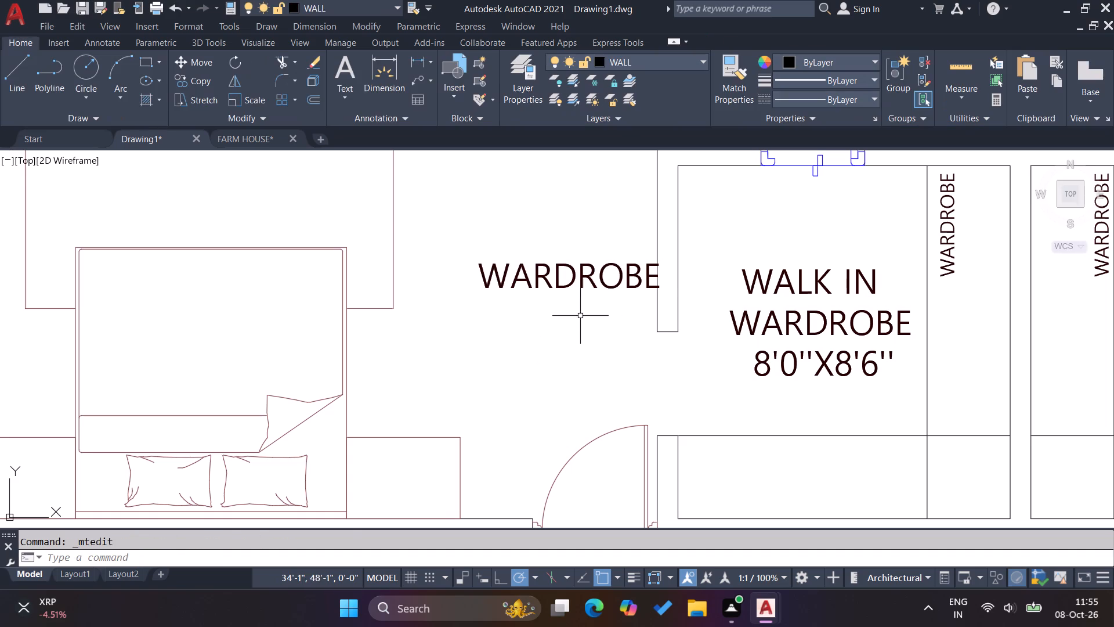
Set the horizontal WARDROBE label's text height to 4".
{"action": "left_click", "coordinate": [580, 312]}
{"action": "left_click", "coordinate": [537, 264]}
{"action": "double_click", "coordinate": [547, 275]}
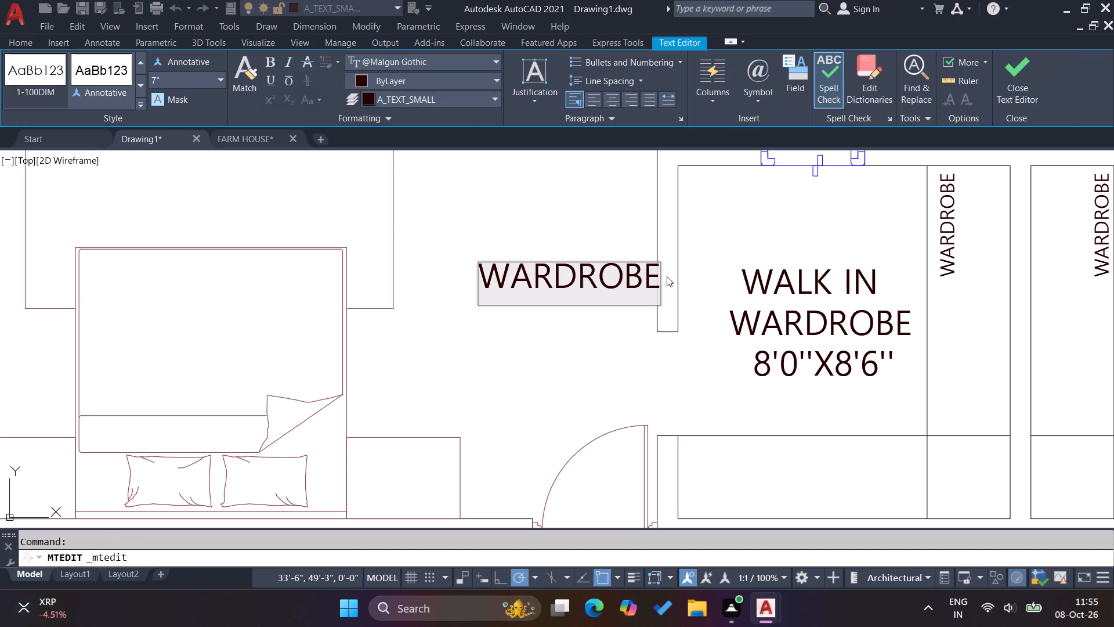
{"action": "left_click_drag", "start_coordinate": [654, 276], "coordinate": [480, 276]}
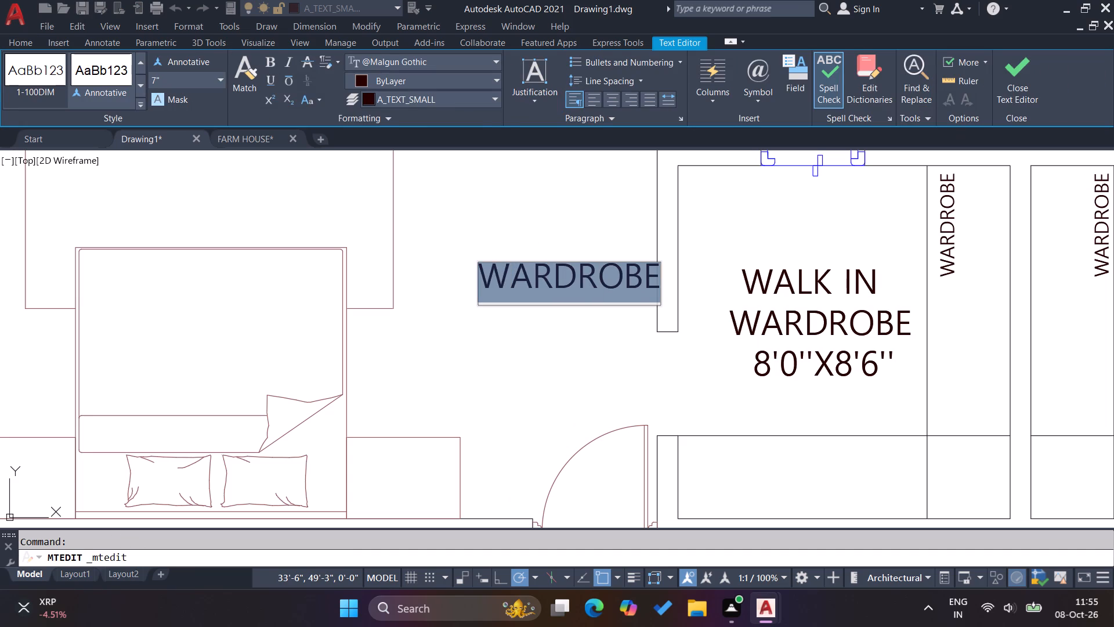
{"action": "left_click", "coordinate": [170, 85]}
{"action": "key", "text": "4"}
{"action": "key", "text": "Return"}
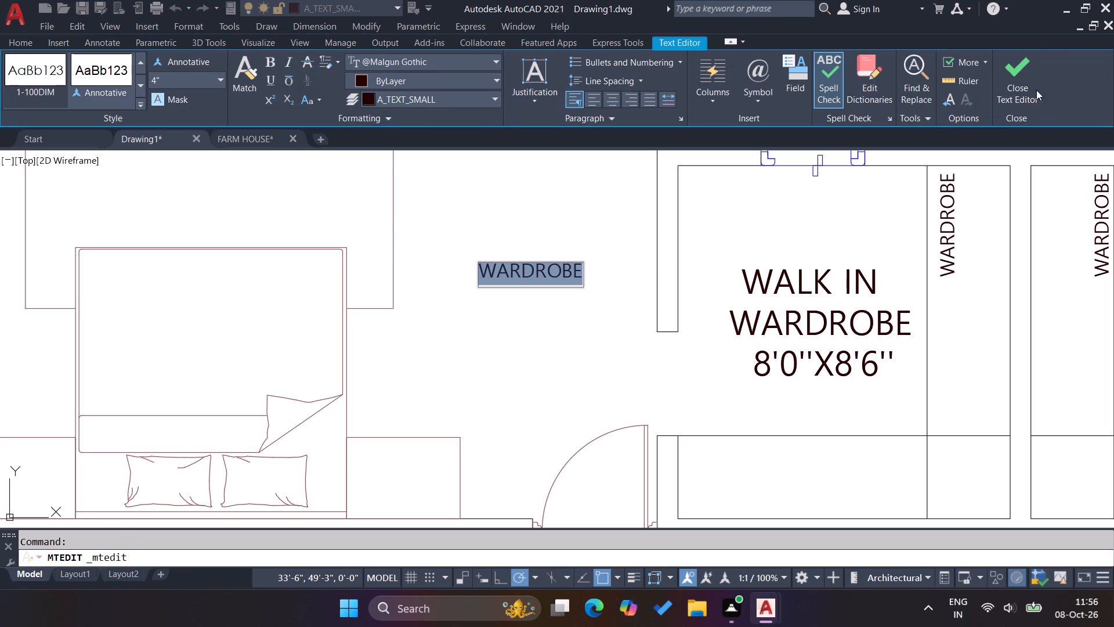
{"action": "left_click", "coordinate": [1014, 82]}
Move the horizontal WARDROBE label into the lower storage strip of the left walk-in wardrobe, near its bedroom-side end.
{"action": "left_click", "coordinate": [571, 308]}
{"action": "left_click", "coordinate": [494, 209]}
{"action": "key", "text": "m"}
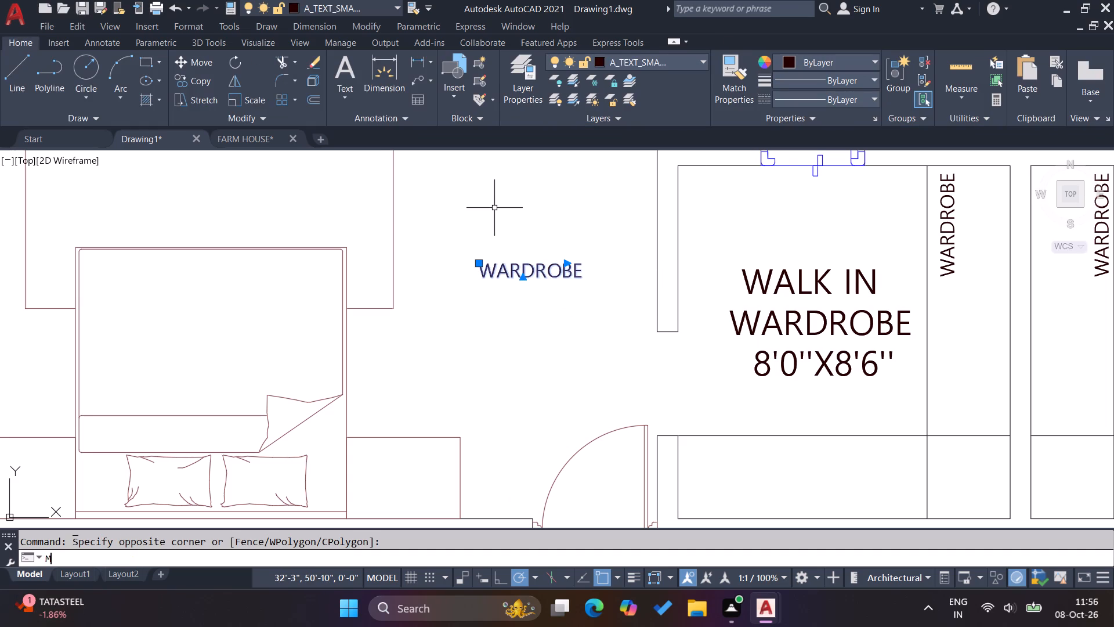
{"action": "key", "text": "Return"}
{"action": "left_click", "coordinate": [533, 278]}
{"action": "scroll", "coordinate": [782, 466], "scroll_direction": "up", "scroll_amount": 2}
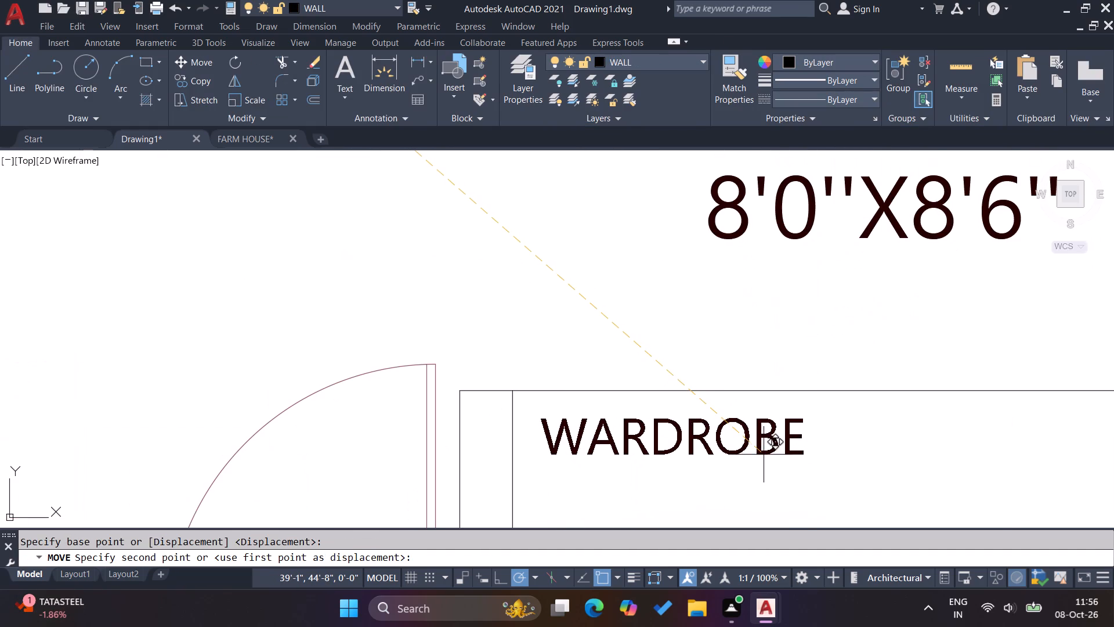
{"action": "left_click", "coordinate": [745, 439]}
Copy the horizontal WARDROBE label into the lower storage strip of the right walk-in wardrobe, near its bedroom-side end.
{"action": "left_click", "coordinate": [824, 459]}
{"action": "left_click", "coordinate": [743, 410]}
{"action": "type", "text": "CO"}
{"action": "key", "text": "Return"}
{"action": "left_click", "coordinate": [509, 394]}
{"action": "scroll", "coordinate": [425, 404], "scroll_direction": "down", "scroll_amount": 4}
{"action": "scroll", "coordinate": [680, 407], "scroll_direction": "up", "scroll_amount": 3}
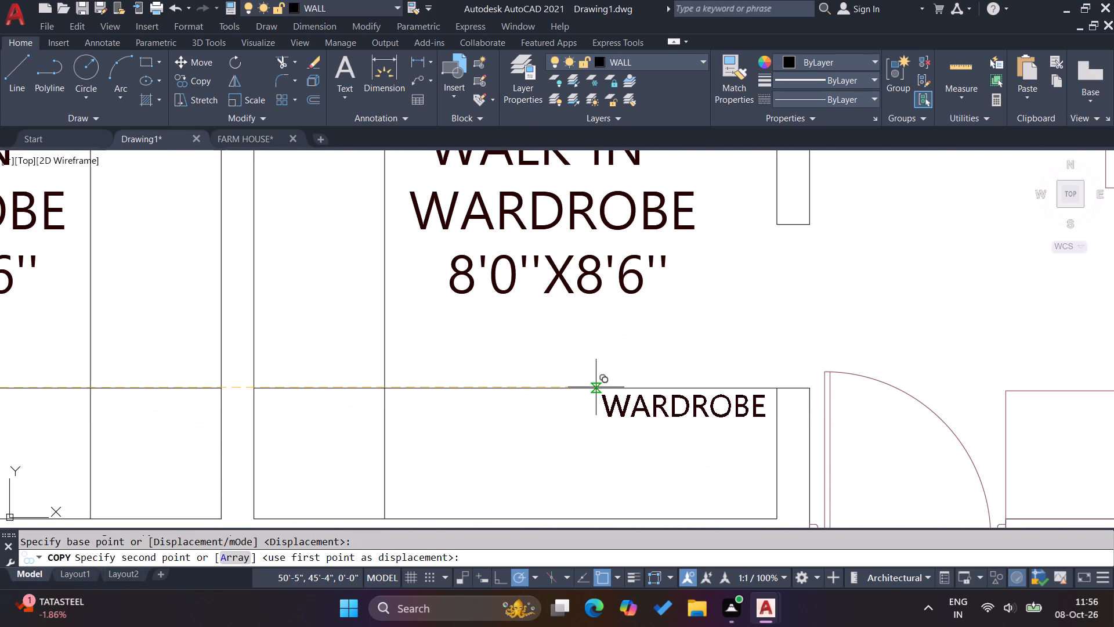
{"action": "left_click", "coordinate": [591, 388]}
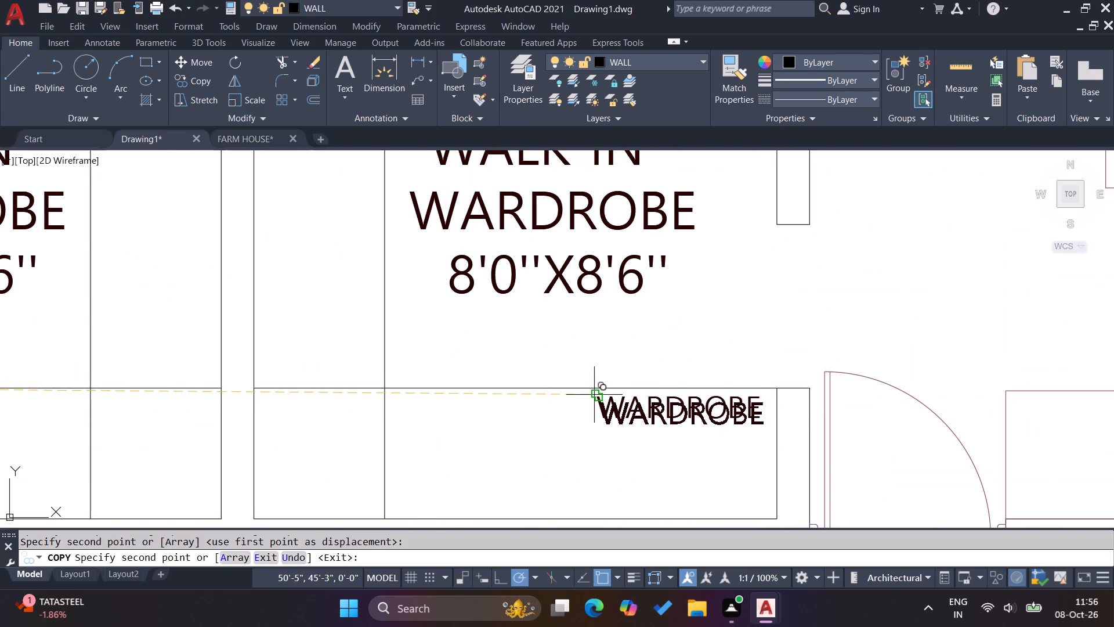
{"action": "key", "text": "Escape"}
{"action": "key", "text": "Escape"}
{"action": "key", "text": "Escape"}
{"action": "scroll", "coordinate": [481, 366], "scroll_direction": "down", "scroll_amount": 3}
{"action": "key", "text": "Escape"}
{"action": "key", "text": "Escape"}
{"action": "scroll", "coordinate": [588, 330], "scroll_direction": "down", "scroll_amount": 1}
{"action": "key", "text": "Escape"}
{"action": "key", "text": "Escape"}
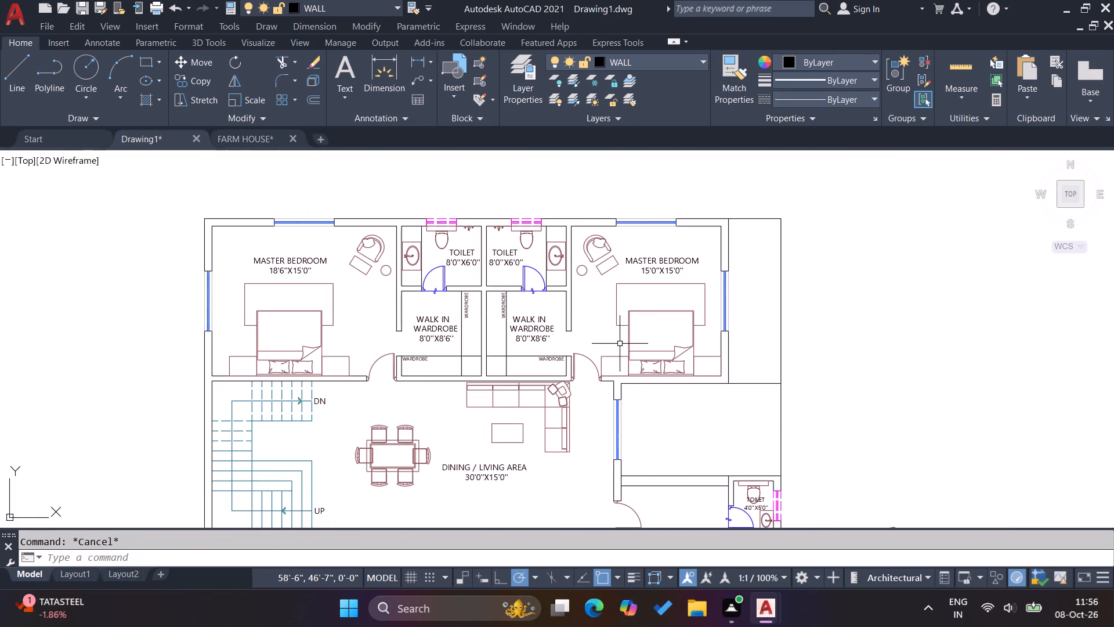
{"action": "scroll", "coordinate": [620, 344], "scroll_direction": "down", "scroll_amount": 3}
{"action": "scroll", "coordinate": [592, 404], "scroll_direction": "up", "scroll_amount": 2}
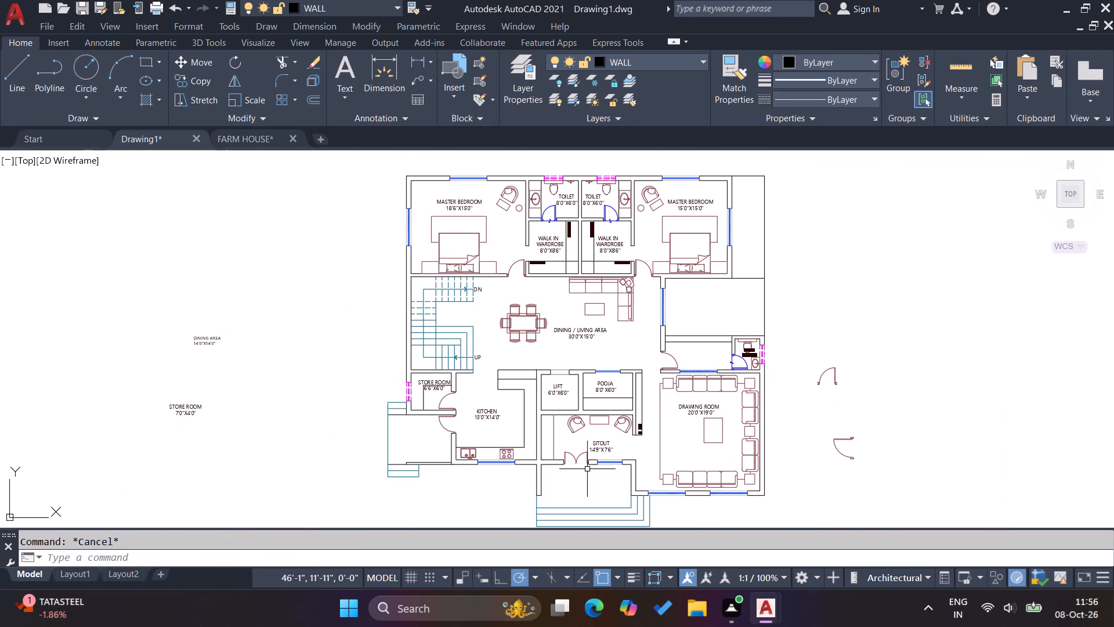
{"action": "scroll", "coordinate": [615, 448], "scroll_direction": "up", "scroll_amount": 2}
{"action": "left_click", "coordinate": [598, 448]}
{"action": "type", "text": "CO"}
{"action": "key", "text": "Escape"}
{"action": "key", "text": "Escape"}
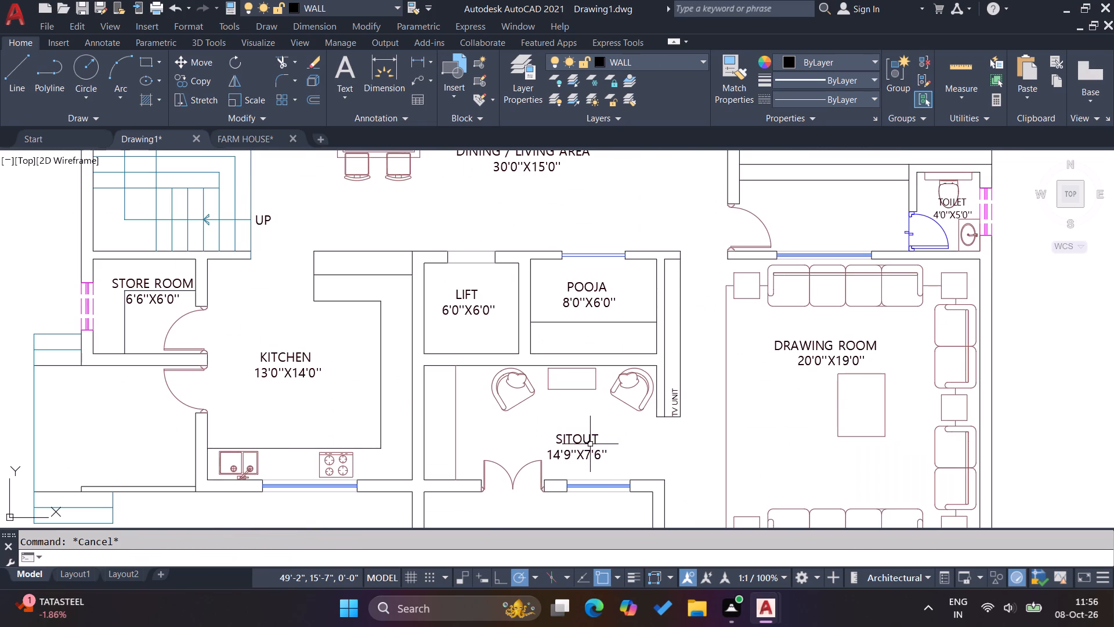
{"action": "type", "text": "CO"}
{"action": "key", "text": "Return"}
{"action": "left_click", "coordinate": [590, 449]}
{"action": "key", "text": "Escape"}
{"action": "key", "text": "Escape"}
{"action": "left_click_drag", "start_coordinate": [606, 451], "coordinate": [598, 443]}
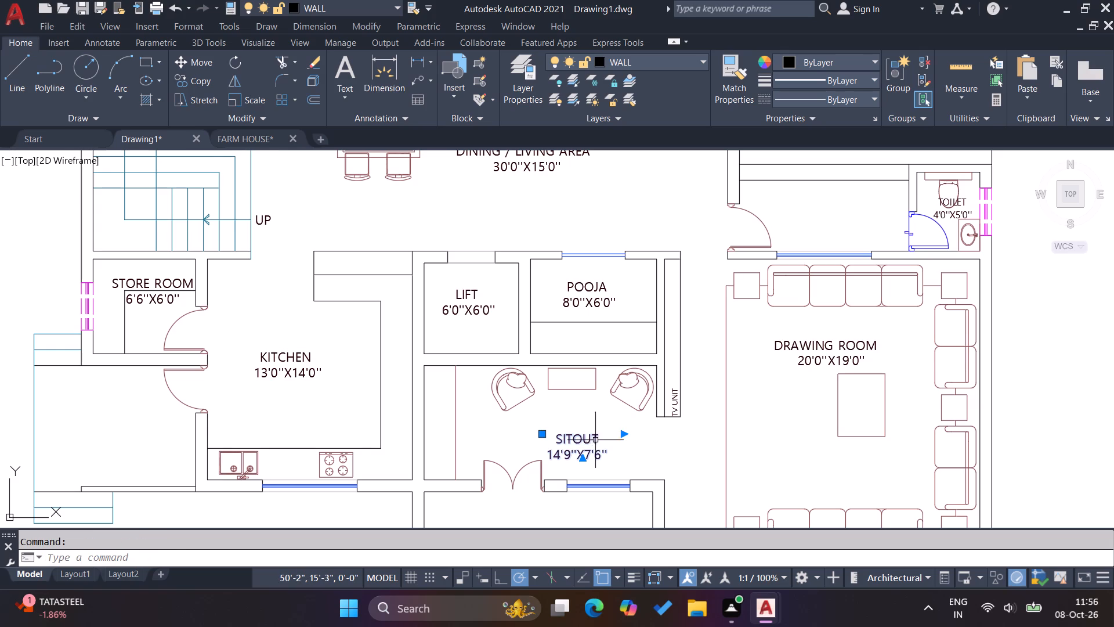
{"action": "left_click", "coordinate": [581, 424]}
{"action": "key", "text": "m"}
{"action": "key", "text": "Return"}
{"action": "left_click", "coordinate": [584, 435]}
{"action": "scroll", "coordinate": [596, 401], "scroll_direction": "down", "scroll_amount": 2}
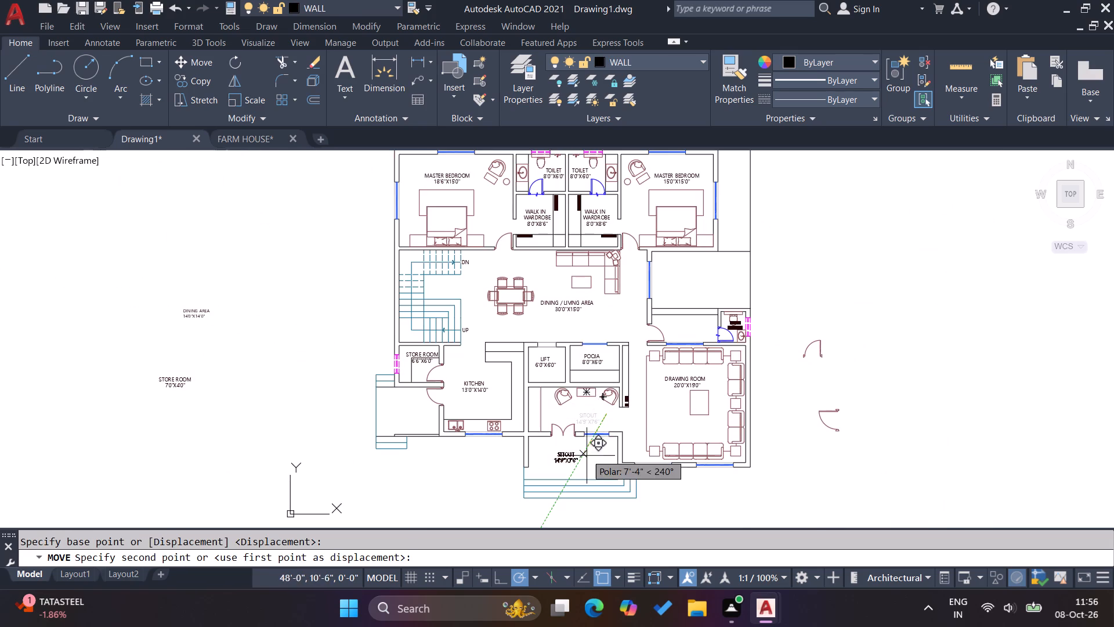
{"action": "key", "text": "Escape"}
Place the moved SITOUT label in the furnished sitout, just inside the front double doors.
{"action": "left_click", "coordinate": [590, 427]}
Copy the SITOUT 14'9''X7'6'' label into the front entrance space outside the double doors.
{"action": "left_click", "coordinate": [585, 413]}
{"action": "type", "text": "CO"}
{"action": "key", "text": "Return"}
{"action": "left_click", "coordinate": [589, 428]}
{"action": "scroll", "coordinate": [582, 467], "scroll_direction": "up", "scroll_amount": 2}
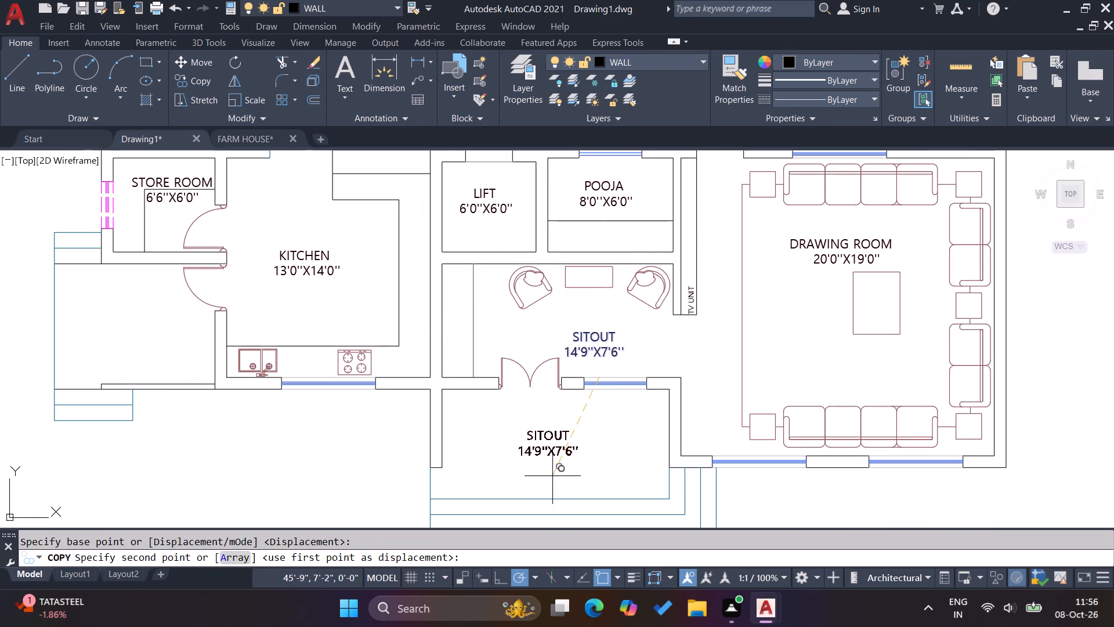
{"action": "left_click", "coordinate": [553, 473]}
{"action": "key", "text": "Escape"}
{"action": "key", "text": "Escape"}
Replace the entire text of the copied SITOUT label outside the double doors with LANDING.
{"action": "double_click", "coordinate": [552, 446]}
{"action": "left_click_drag", "start_coordinate": [573, 444], "coordinate": [529, 421]}
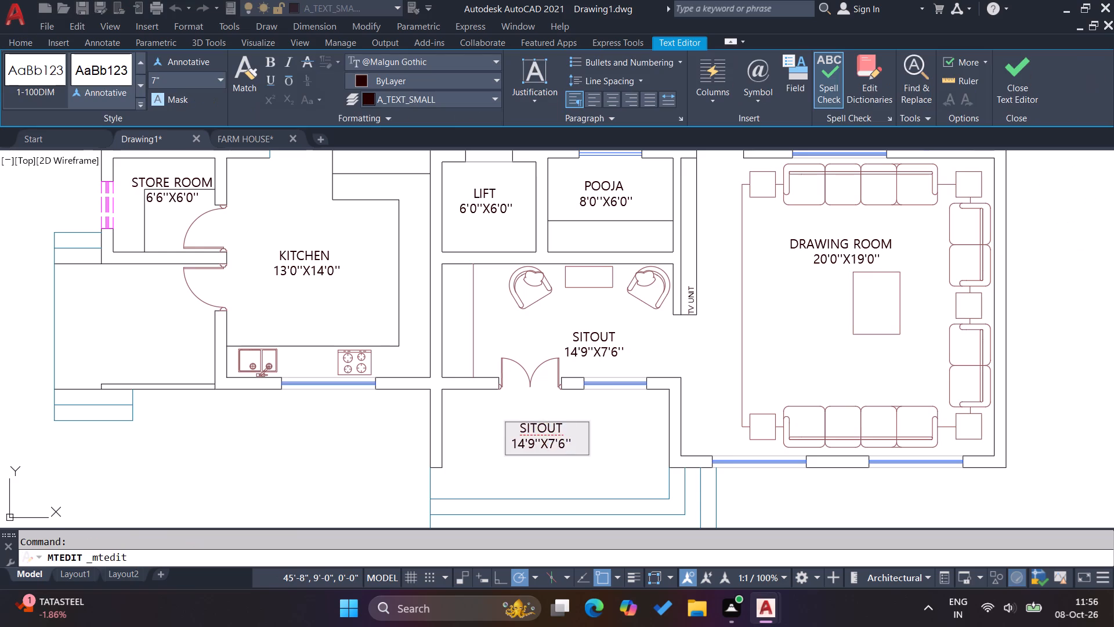
{"action": "left_click_drag", "start_coordinate": [529, 421], "coordinate": [513, 417]}
{"action": "type", "text": "LANDI"}
{"action": "type", "text": "NG"}
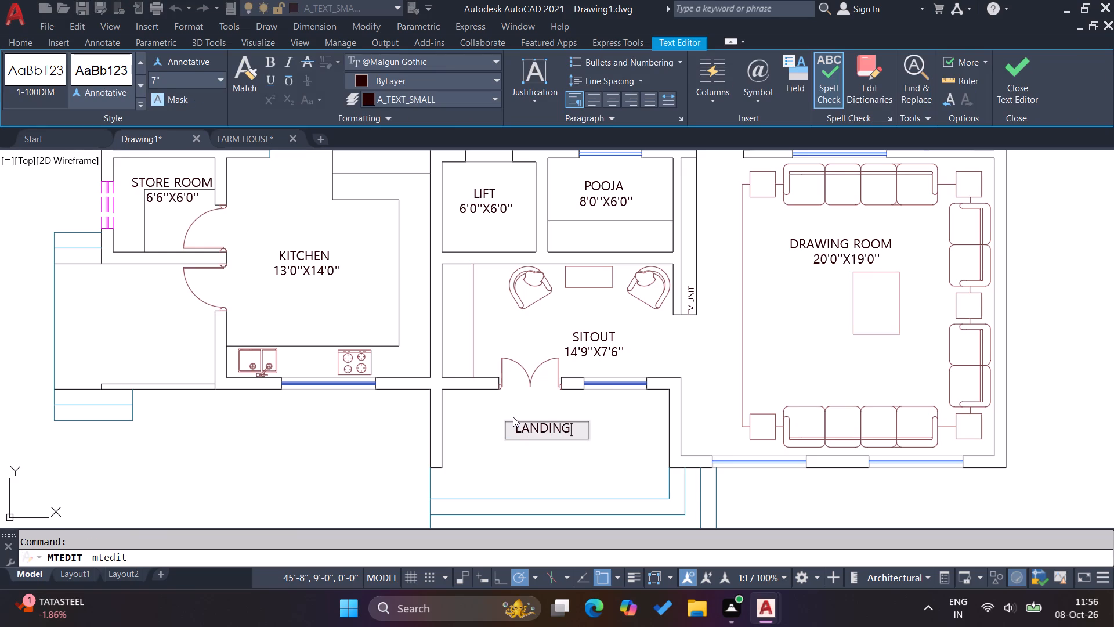
{"action": "left_click", "coordinate": [591, 462]}
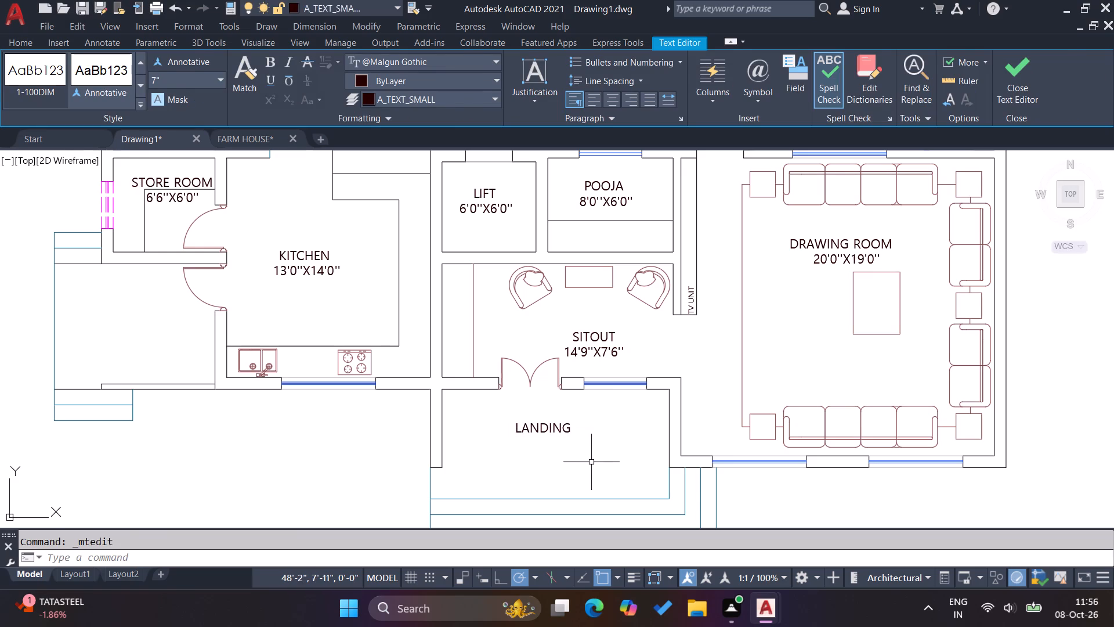
{"action": "key", "text": "Escape"}
{"action": "key", "text": "Escape"}
Narrow the LANDING label's text frame to fit closer around the word.
{"action": "scroll", "coordinate": [590, 453], "scroll_direction": "up", "scroll_amount": 2}
{"action": "left_click_drag", "start_coordinate": [576, 440], "coordinate": [563, 423]}
{"action": "left_click", "coordinate": [471, 344]}
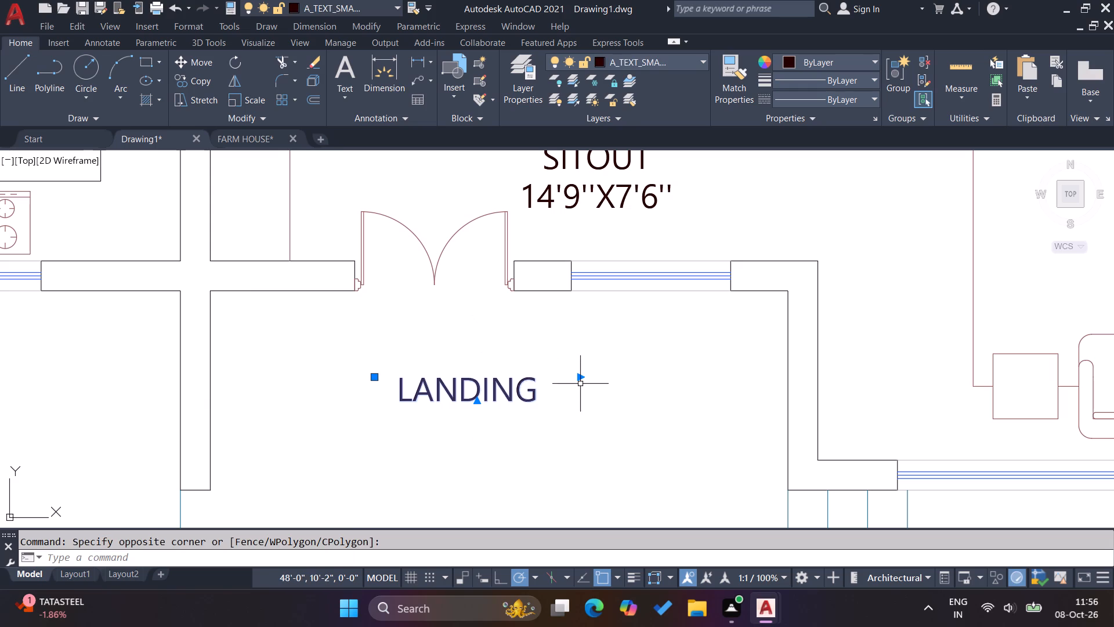
{"action": "left_click", "coordinate": [580, 380]}
{"action": "left_click", "coordinate": [554, 375]}
{"action": "key", "text": "Escape"}
{"action": "key", "text": "Escape"}
Move the LANDING label straight down, nearer the middle of the front entrance landing.
{"action": "left_click_drag", "start_coordinate": [529, 421], "coordinate": [519, 416]}
{"action": "left_click", "coordinate": [482, 372]}
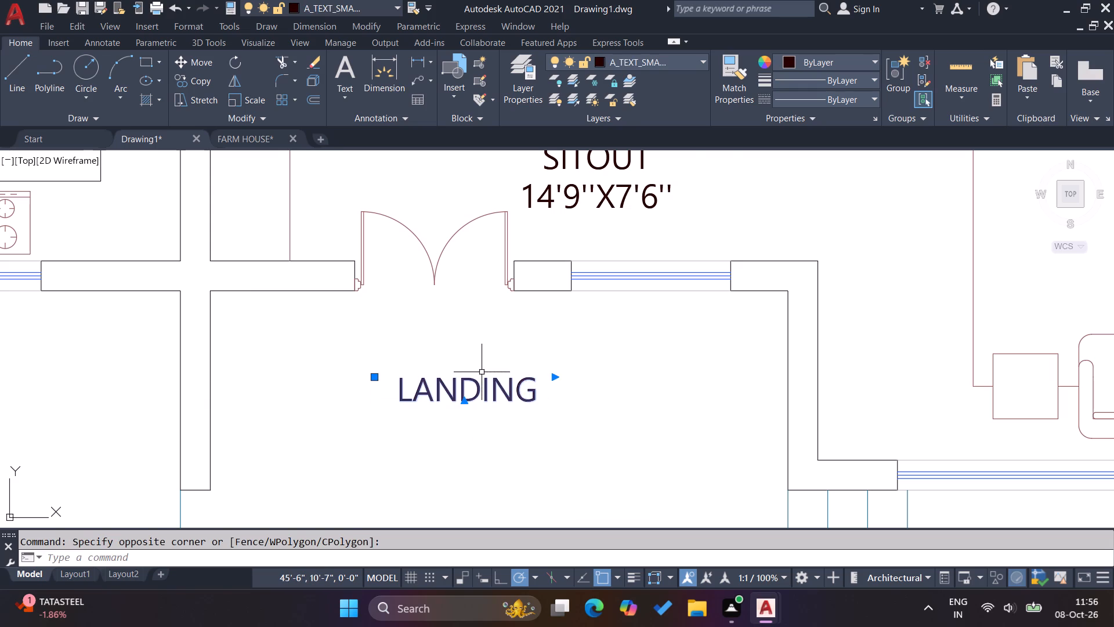
{"action": "key", "text": "m"}
{"action": "key", "text": "Return"}
{"action": "scroll", "coordinate": [524, 380], "scroll_direction": "down", "scroll_amount": 2}
{"action": "left_click", "coordinate": [482, 389]}
{"action": "scroll", "coordinate": [488, 401], "scroll_direction": "up", "scroll_amount": 2}
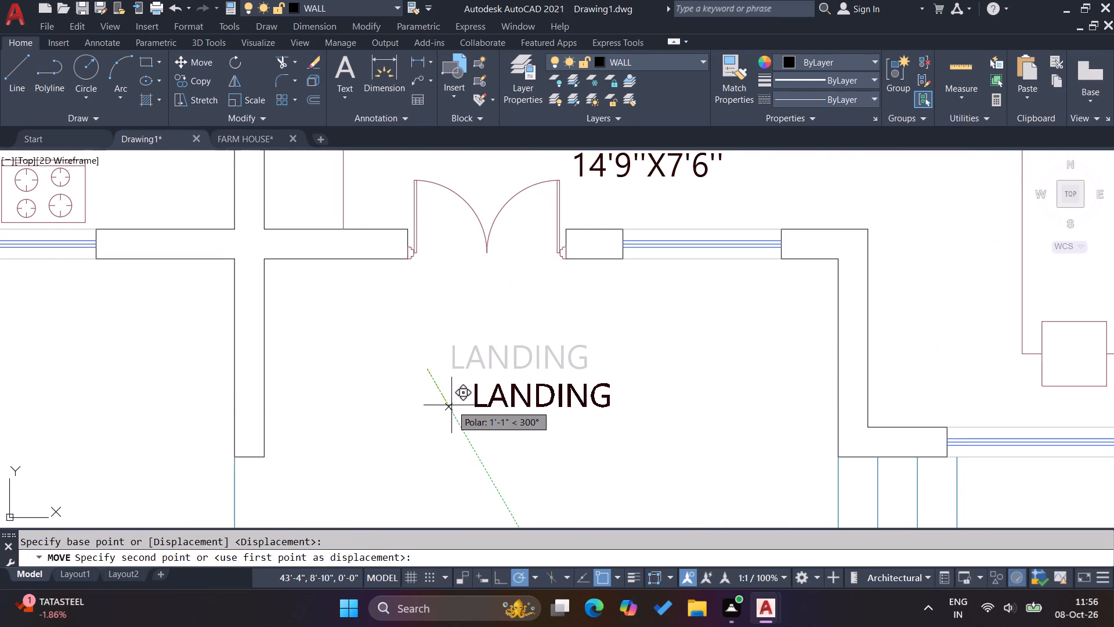
{"action": "left_click", "coordinate": [422, 421]}
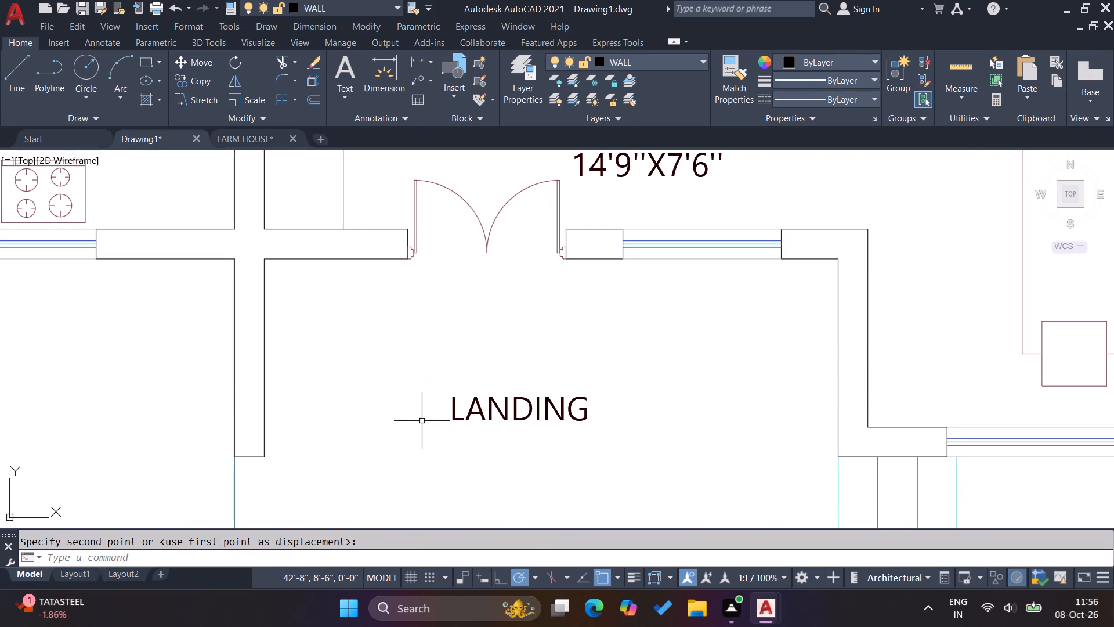
{"action": "key", "text": "Escape"}
{"action": "key", "text": "Escape"}
{"action": "scroll", "coordinate": [434, 395], "scroll_direction": "down", "scroll_amount": 4}
{"action": "key", "text": "Escape"}
{"action": "key", "text": "Escape"}
{"action": "key", "text": "Escape"}
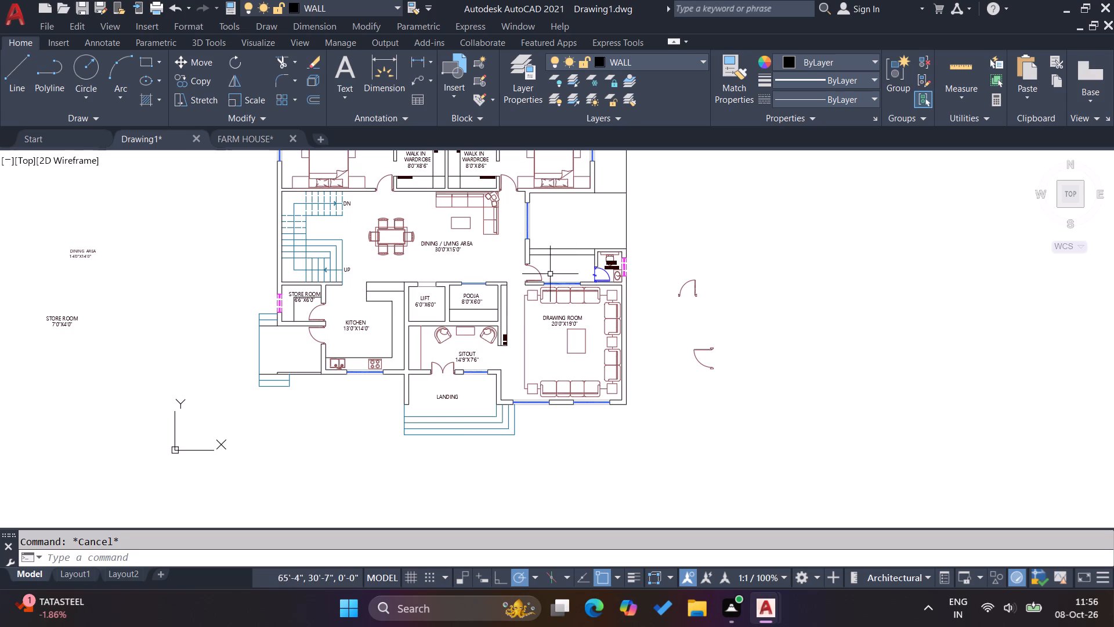
{"action": "key", "text": "Escape"}
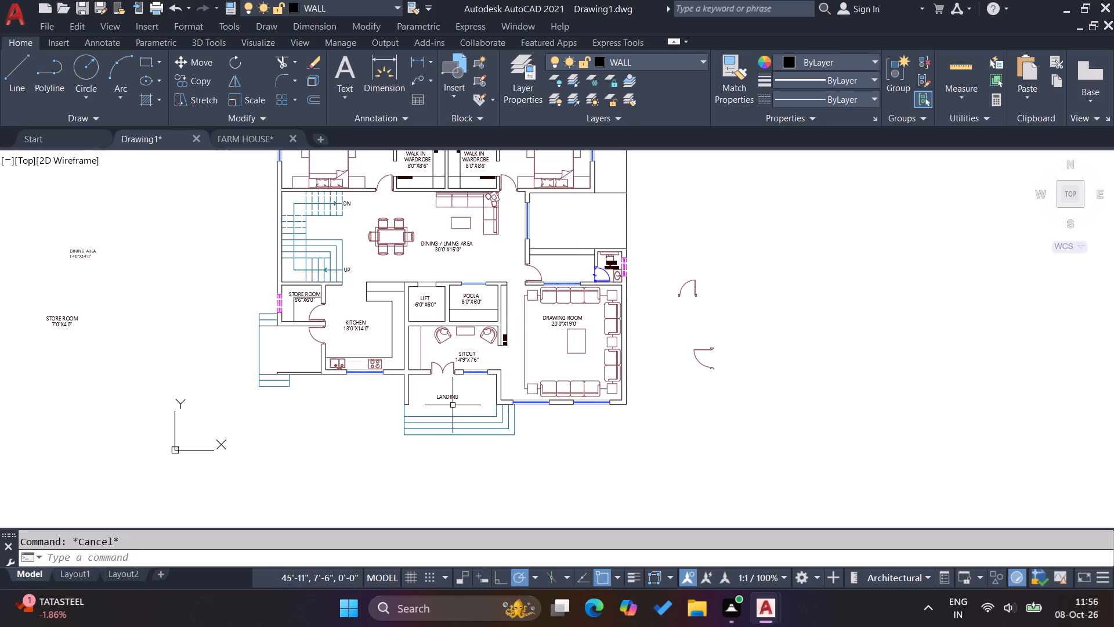
{"action": "key", "text": "Escape"}
{"action": "key", "text": "Escape"}
Match the properties of the front entrance step lines onto the lines between the open court and the toilet passage.
{"action": "type", "text": "MA"}
{"action": "key", "text": "Return"}
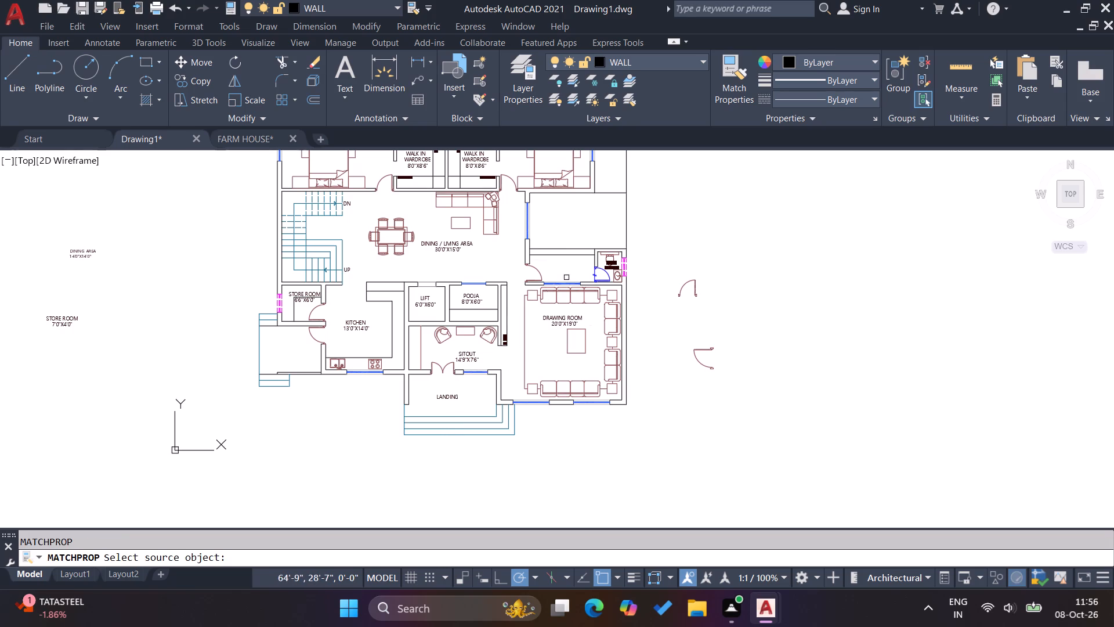
{"action": "left_click", "coordinate": [513, 426]}
{"action": "scroll", "coordinate": [569, 243], "scroll_direction": "up", "scroll_amount": 2}
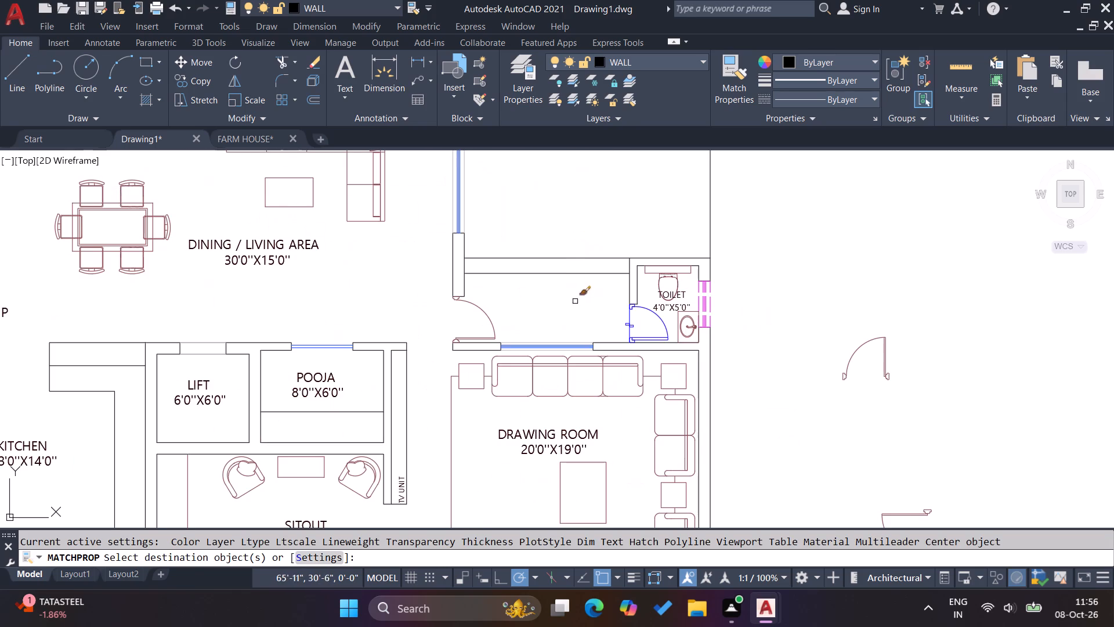
{"action": "left_click_drag", "start_coordinate": [576, 302], "coordinate": [571, 294]}
{"action": "left_click", "coordinate": [545, 235]}
{"action": "key", "text": "Escape"}
{"action": "key", "text": "Escape"}
{"action": "key", "text": "Escape"}
{"action": "scroll", "coordinate": [563, 322], "scroll_direction": "down", "scroll_amount": 2}
{"action": "key", "text": "Escape"}
Copy the SITOUT label into the open court beside the living area and the strip outside the right master bedroom.
{"action": "scroll", "coordinate": [565, 270], "scroll_direction": "up", "scroll_amount": 1}
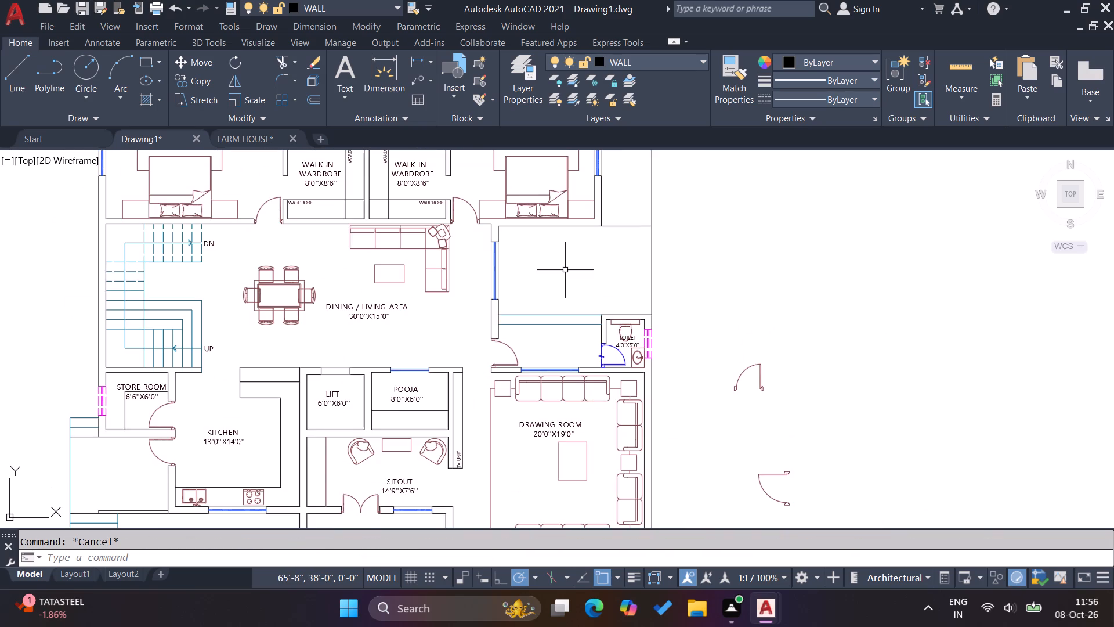
{"action": "left_click", "coordinate": [390, 484]}
{"action": "key", "text": "c"}
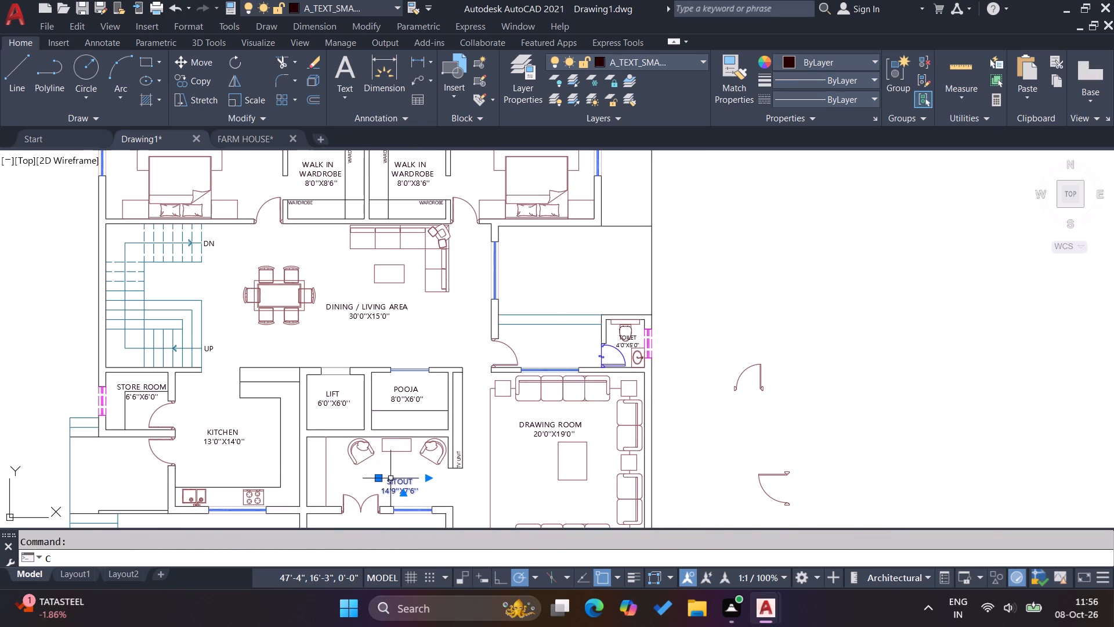
{"action": "key", "text": "o"}
{"action": "key", "text": "Return"}
{"action": "left_click", "coordinate": [393, 479]}
{"action": "left_click", "coordinate": [551, 261]}
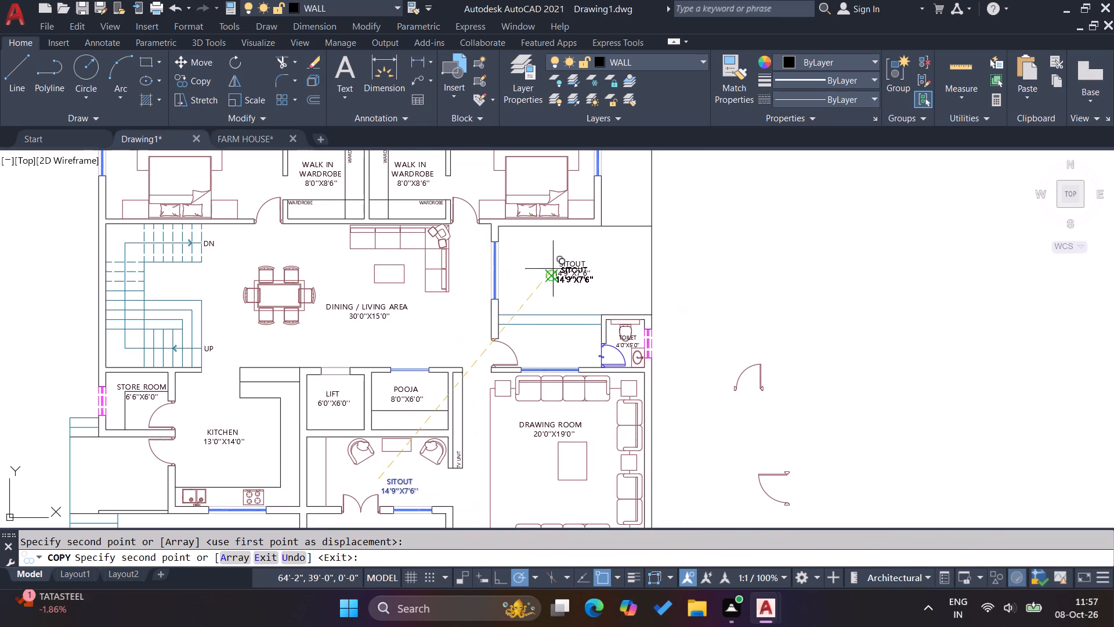
{"action": "scroll", "coordinate": [531, 305], "scroll_direction": "down", "scroll_amount": 2}
{"action": "scroll", "coordinate": [569, 224], "scroll_direction": "up", "scroll_amount": 3}
{"action": "left_click", "coordinate": [525, 287]}
{"action": "key", "text": "Escape"}
{"action": "key", "text": "Escape"}
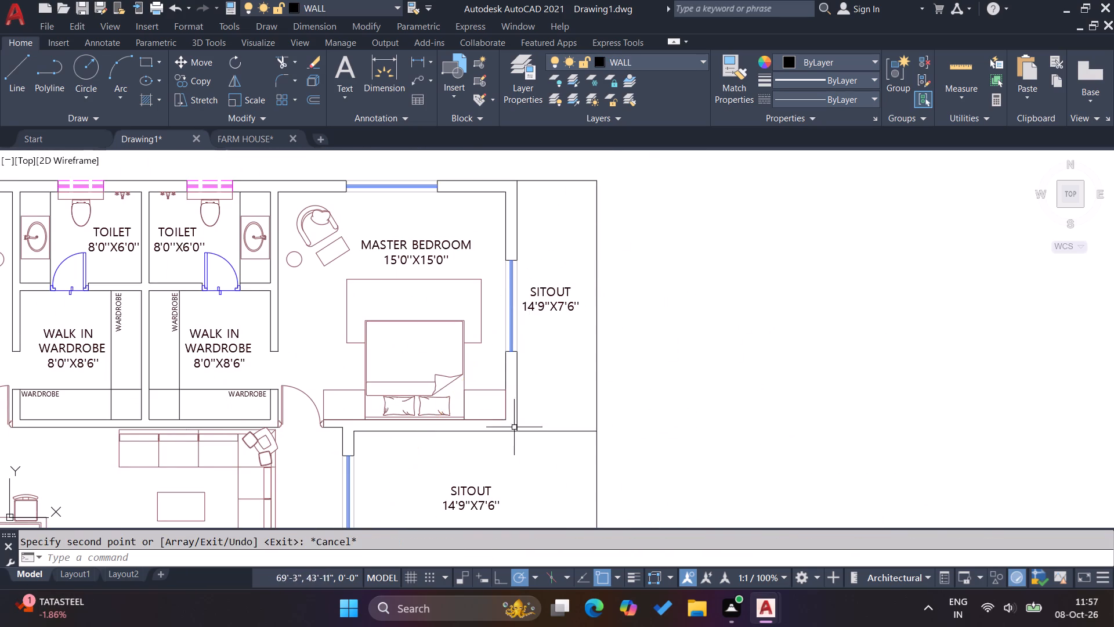
Replace the word SITOUT with LANDSCAPE in the label inside the open court beside the living area.
{"action": "scroll", "coordinate": [520, 304], "scroll_direction": "down", "scroll_amount": 2}
{"action": "scroll", "coordinate": [501, 375], "scroll_direction": "up", "scroll_amount": 3}
{"action": "double_click", "coordinate": [501, 385]}
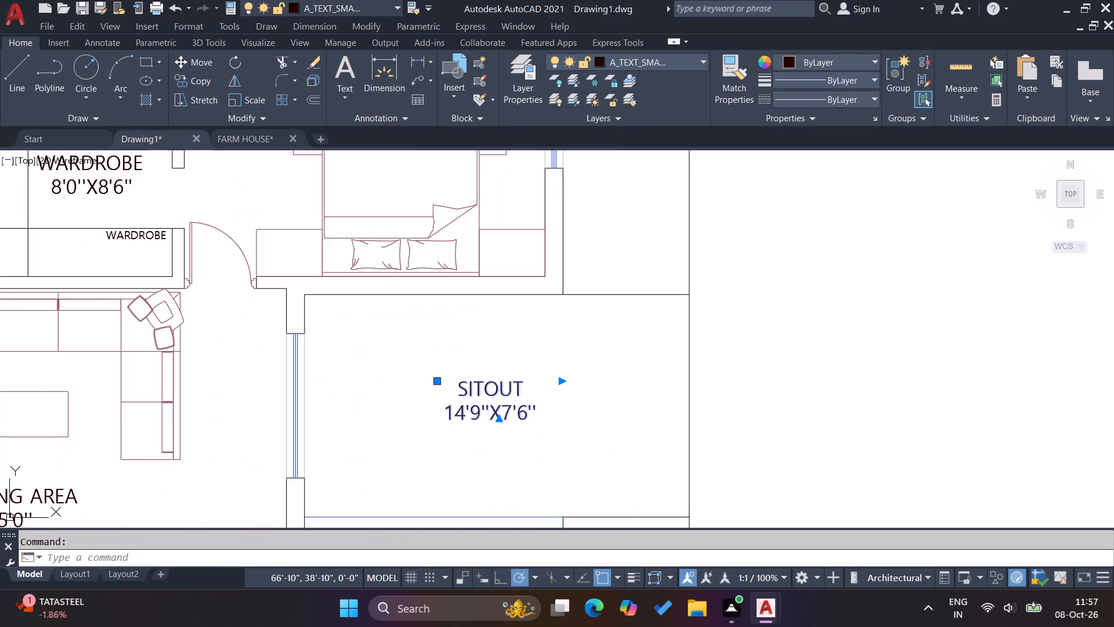
{"action": "left_click_drag", "start_coordinate": [527, 392], "coordinate": [454, 382]}
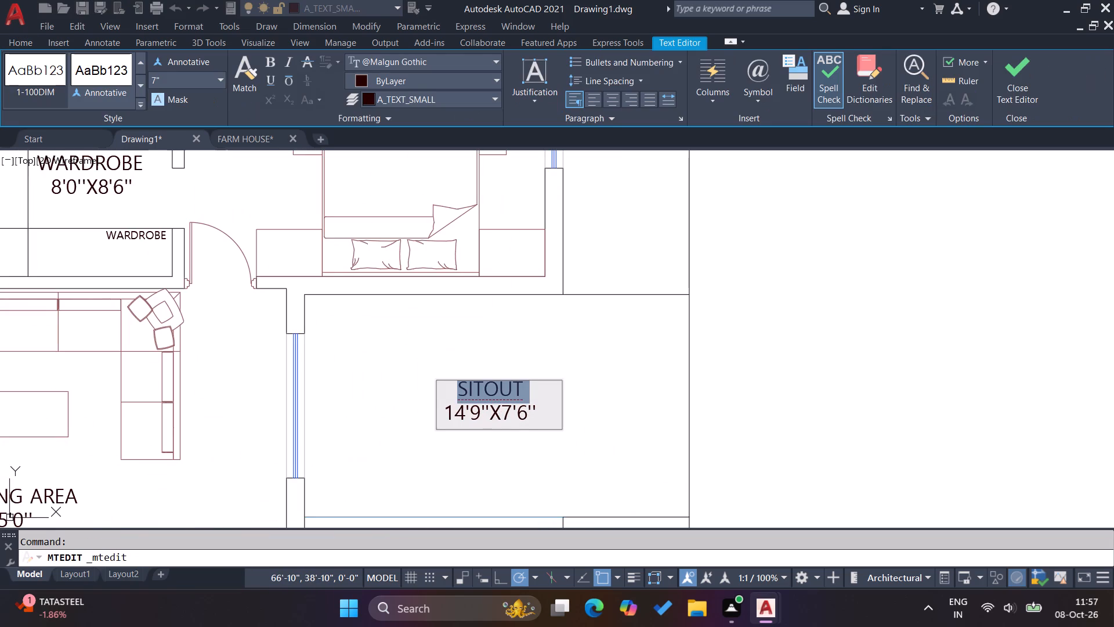
{"action": "type", "text": "LANDSCAPE"}
{"action": "left_click", "coordinate": [603, 378]}
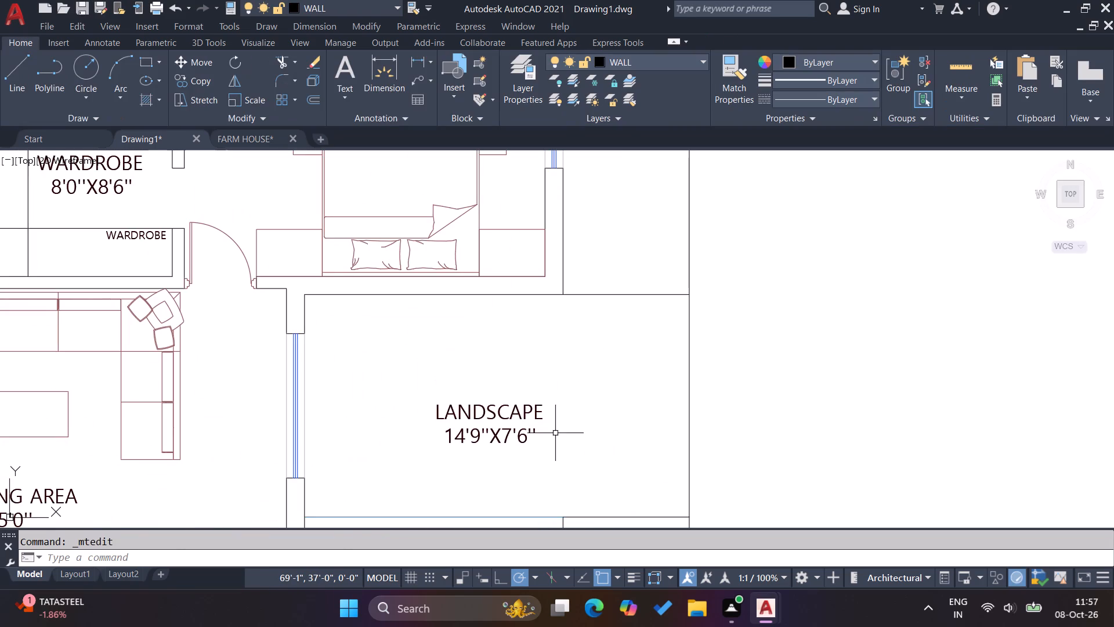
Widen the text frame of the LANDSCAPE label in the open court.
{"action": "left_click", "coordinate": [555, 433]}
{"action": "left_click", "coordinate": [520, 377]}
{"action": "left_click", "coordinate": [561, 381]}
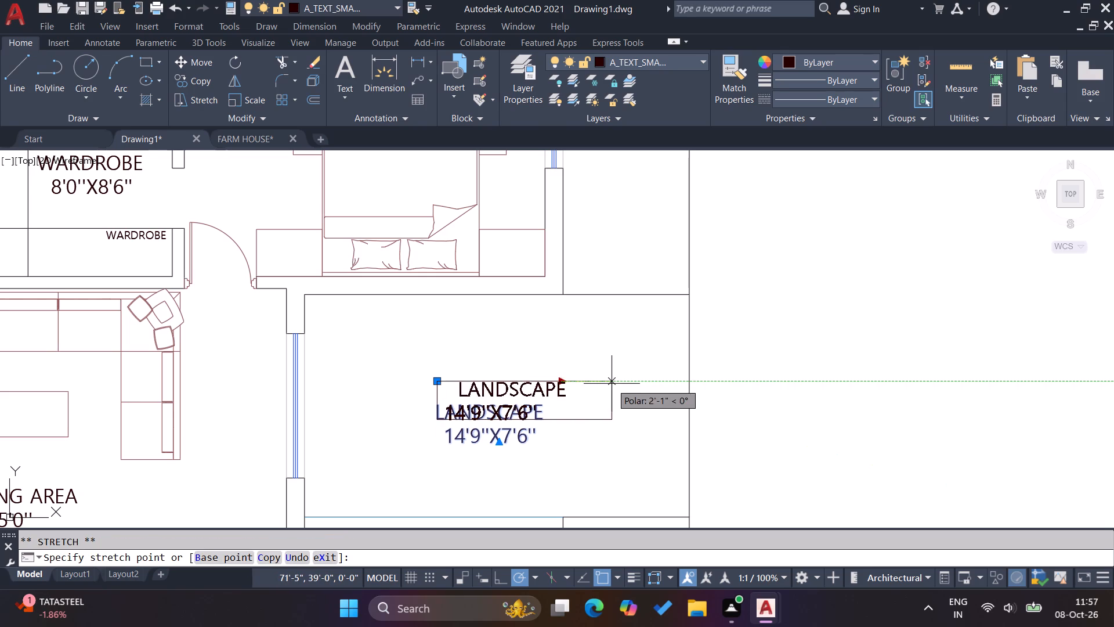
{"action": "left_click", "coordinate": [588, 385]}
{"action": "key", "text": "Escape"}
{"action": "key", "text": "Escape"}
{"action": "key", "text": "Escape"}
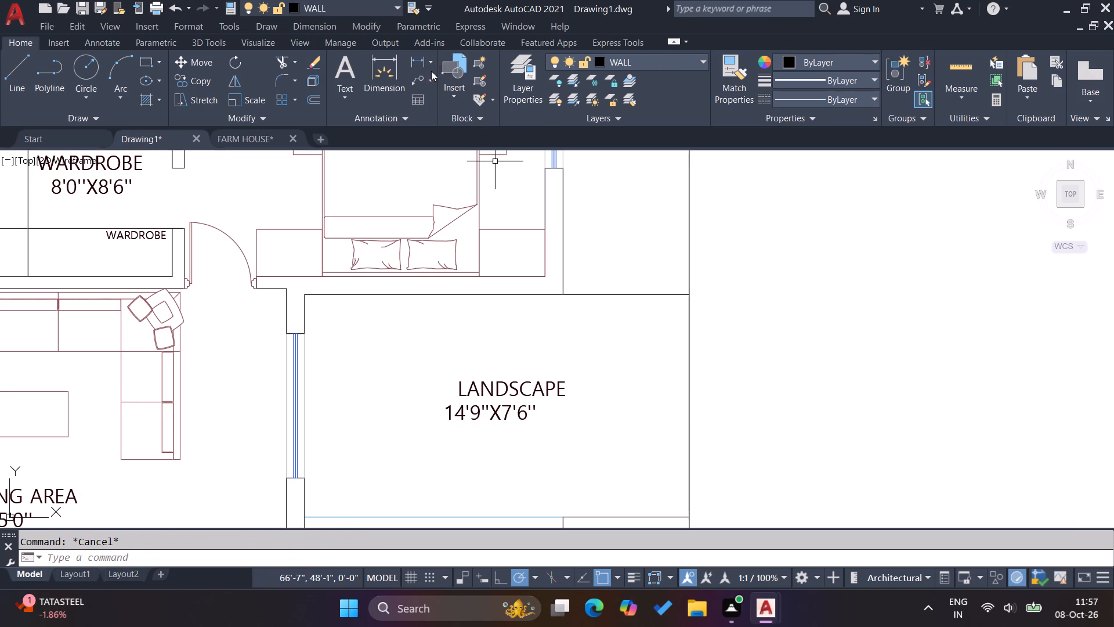
Measure the landscape court's width and depth with temporary linear dimensions.
{"action": "left_click", "coordinate": [421, 67]}
{"action": "left_click", "coordinate": [301, 298]}
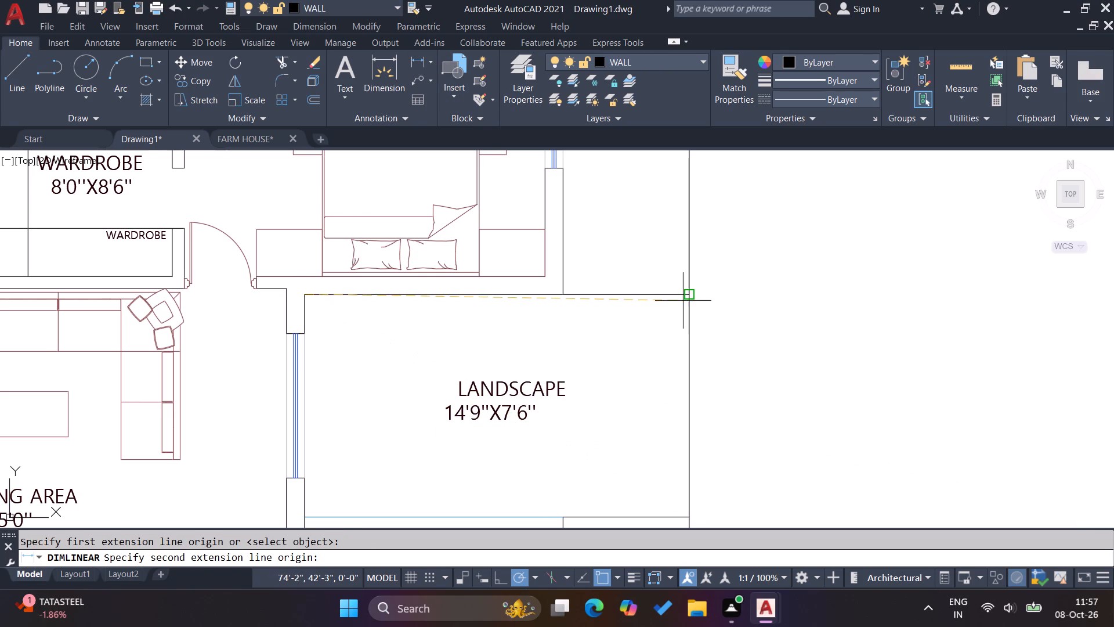
{"action": "left_click", "coordinate": [694, 294]}
{"action": "key", "text": "Escape"}
{"action": "left_click", "coordinate": [425, 62]}
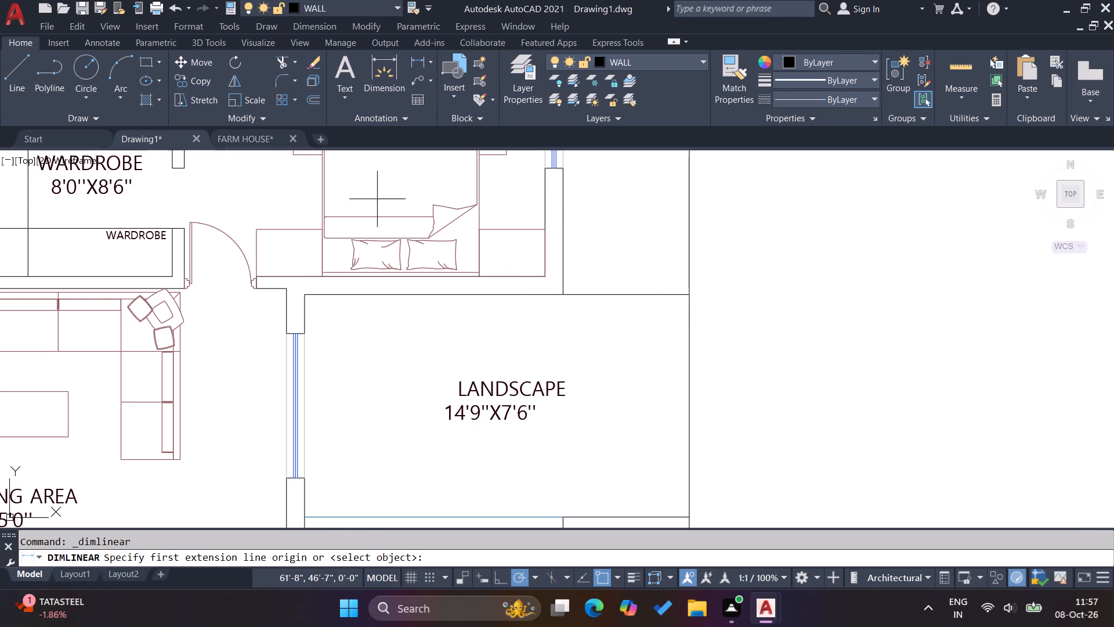
{"action": "left_click", "coordinate": [372, 297]}
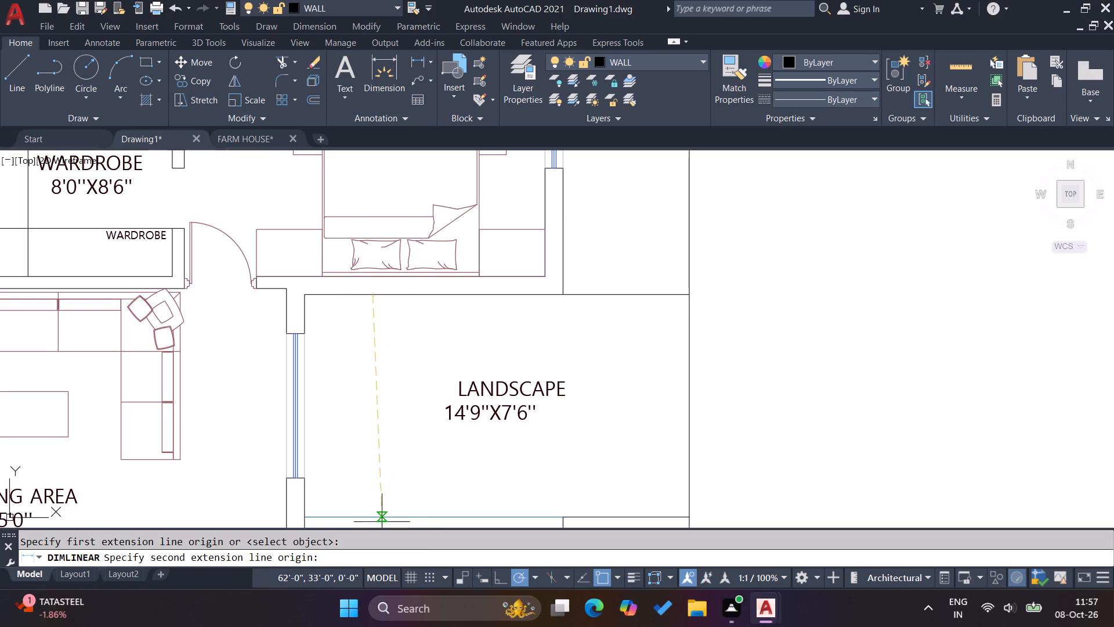
{"action": "left_click", "coordinate": [375, 513]}
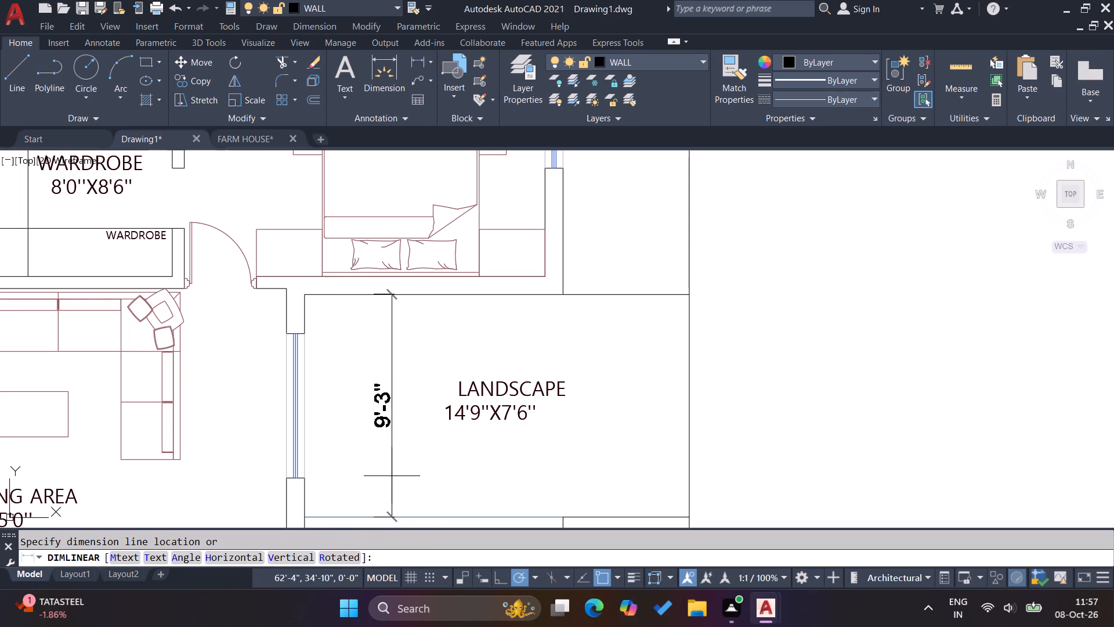
{"action": "key", "text": "Escape"}
{"action": "key", "text": "Escape"}
Change the size line of the LANDSCAPE label to 16'0''X9'0''.
{"action": "double_click", "coordinate": [479, 395]}
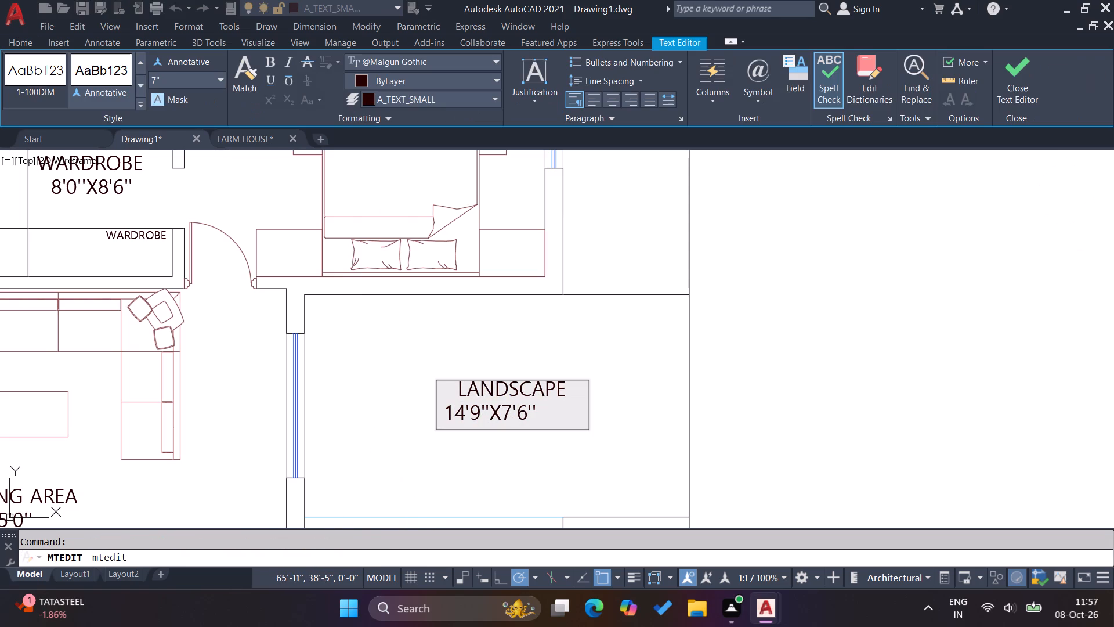
{"action": "left_click", "coordinate": [465, 417]}
{"action": "key", "text": "BackSpace"}
{"action": "key", "text": "BackSpace"}
{"action": "key", "text": "1"}
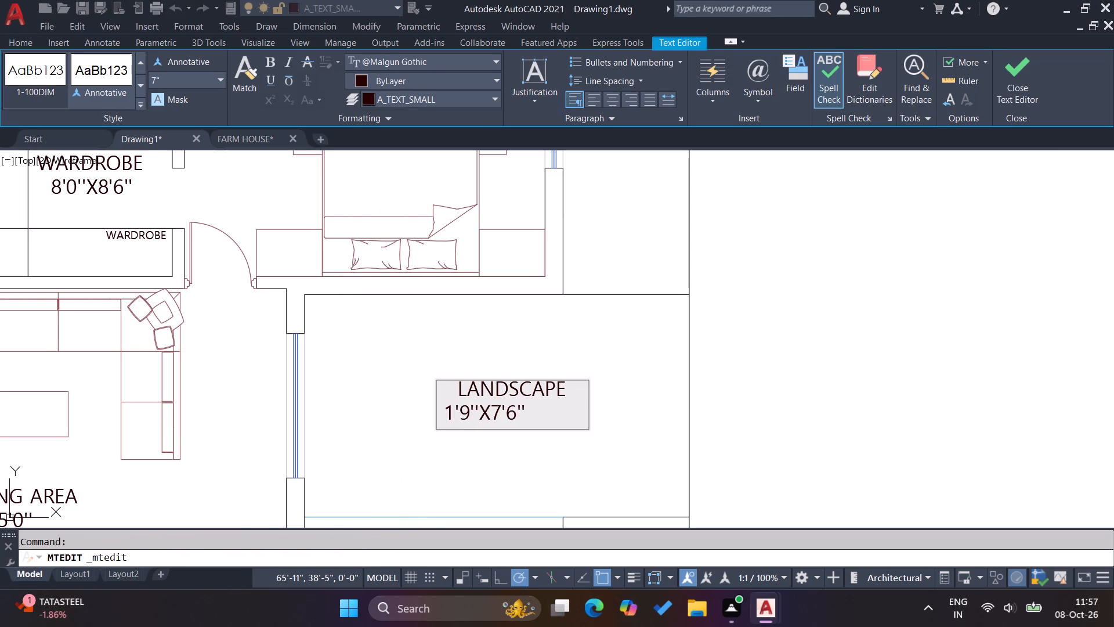
{"action": "key", "text": "6"}
{"action": "left_click", "coordinate": [469, 419]}
{"action": "left_click", "coordinate": [478, 423]}
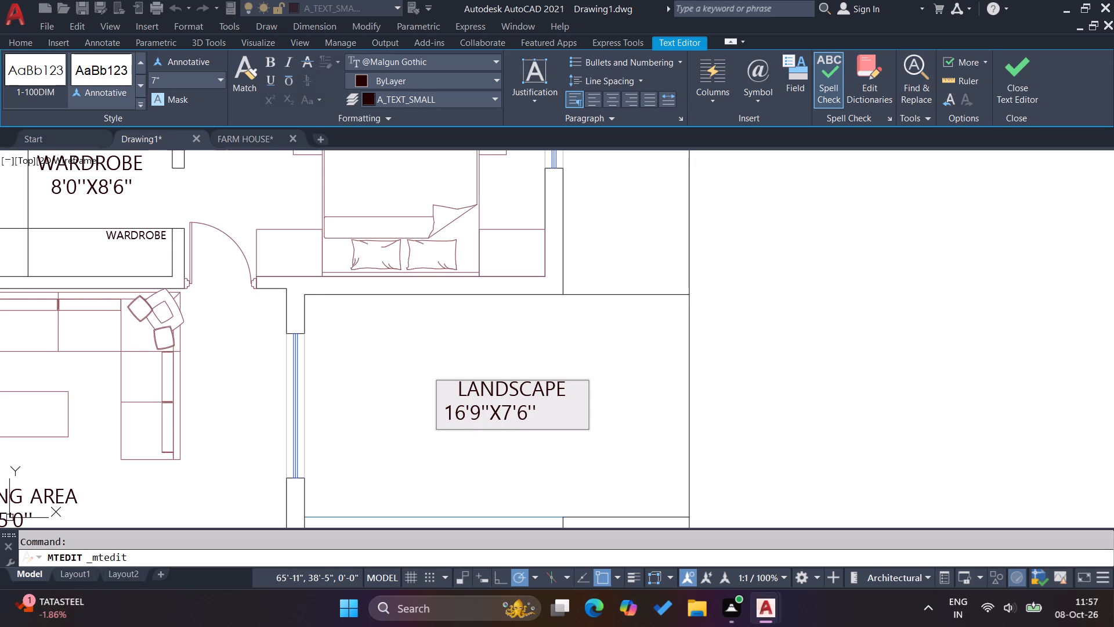
{"action": "key", "text": "BackSpace"}
{"action": "key", "text": "0"}
{"action": "left_click", "coordinate": [508, 426]}
{"action": "key", "text": "BackSpace"}
{"action": "key", "text": "9"}
{"action": "left_click", "coordinate": [525, 421]}
{"action": "key", "text": "BackSpace"}
{"action": "key", "text": "0"}
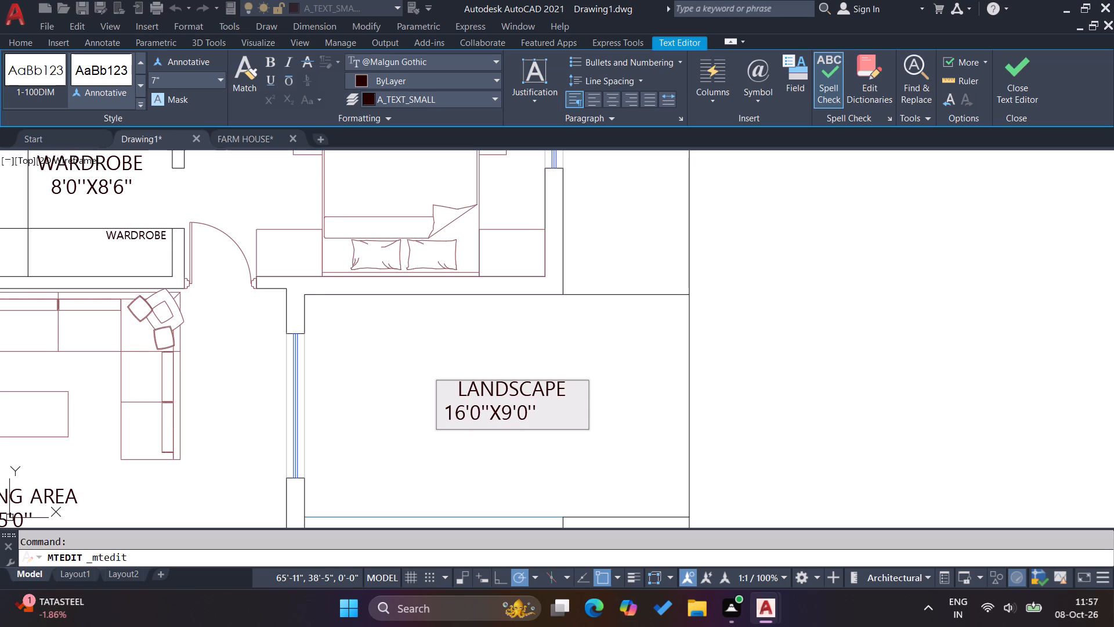
Remove the leading spaces before the word LANDSCAPE so it sits centred over its size line.
{"action": "left_click", "coordinate": [464, 395]}
{"action": "left_click", "coordinate": [460, 393]}
{"action": "key", "text": "BackSpace"}
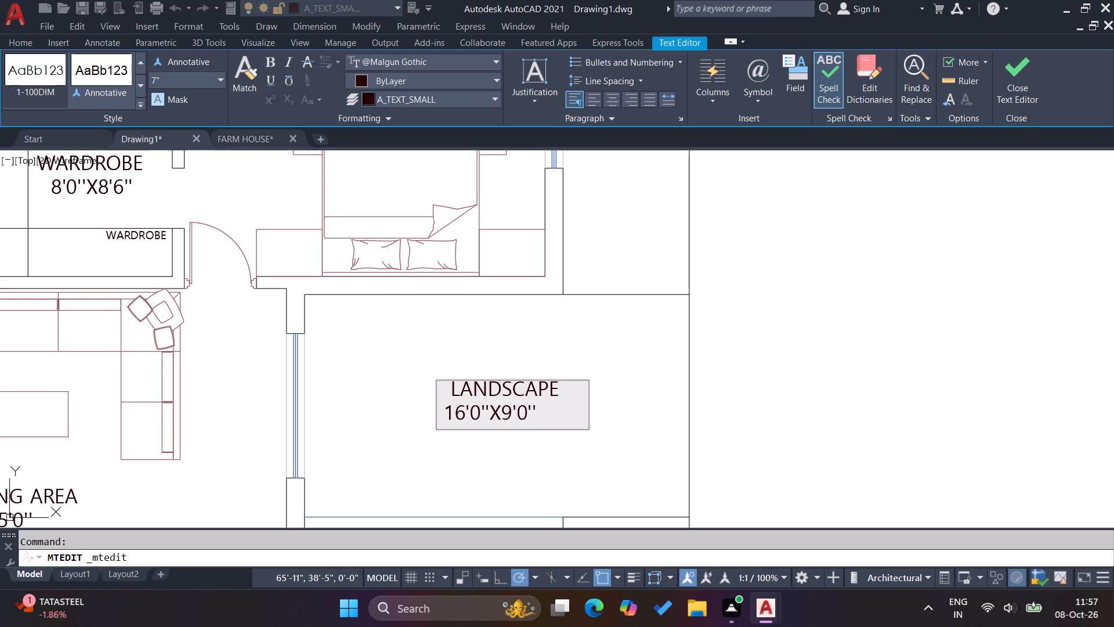
{"action": "key", "text": "BackSpace"}
{"action": "key", "text": "BackSpace"}
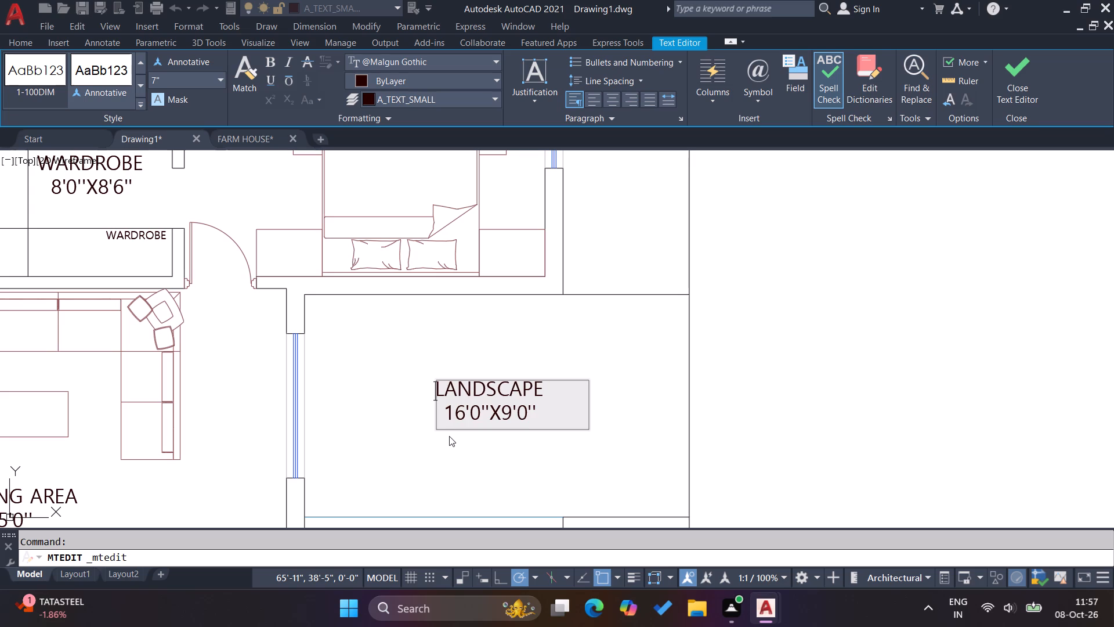
{"action": "left_click", "coordinate": [511, 455]}
Narrow the LANDSCAPE label's text frame to fit closely around its two lines.
{"action": "left_click", "coordinate": [526, 427]}
{"action": "left_click", "coordinate": [479, 390]}
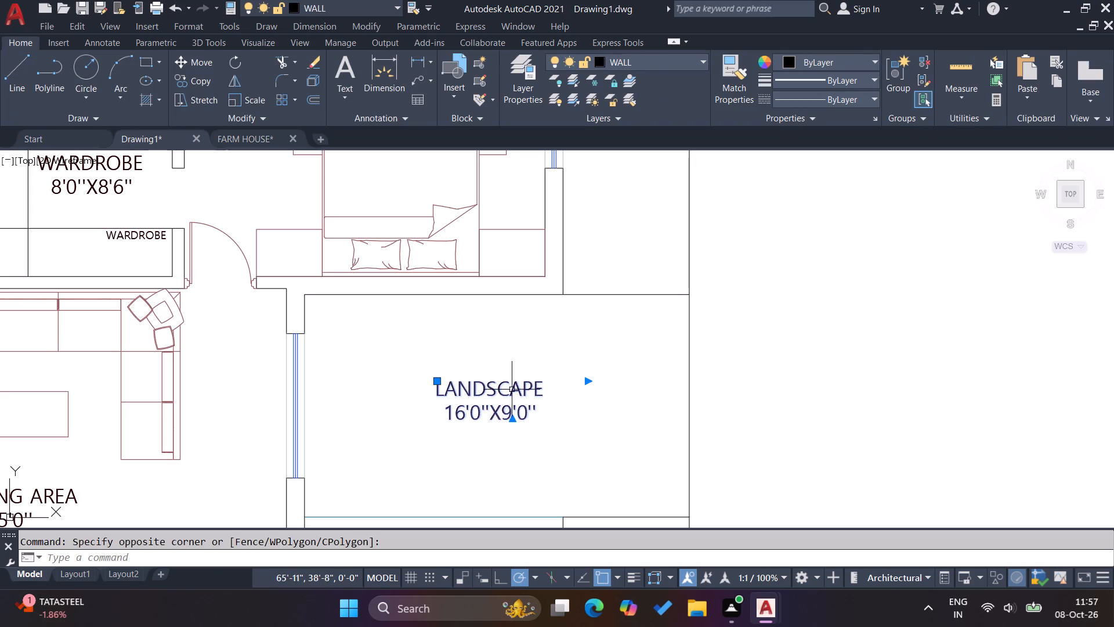
{"action": "left_click", "coordinate": [584, 383]}
{"action": "left_click", "coordinate": [555, 384]}
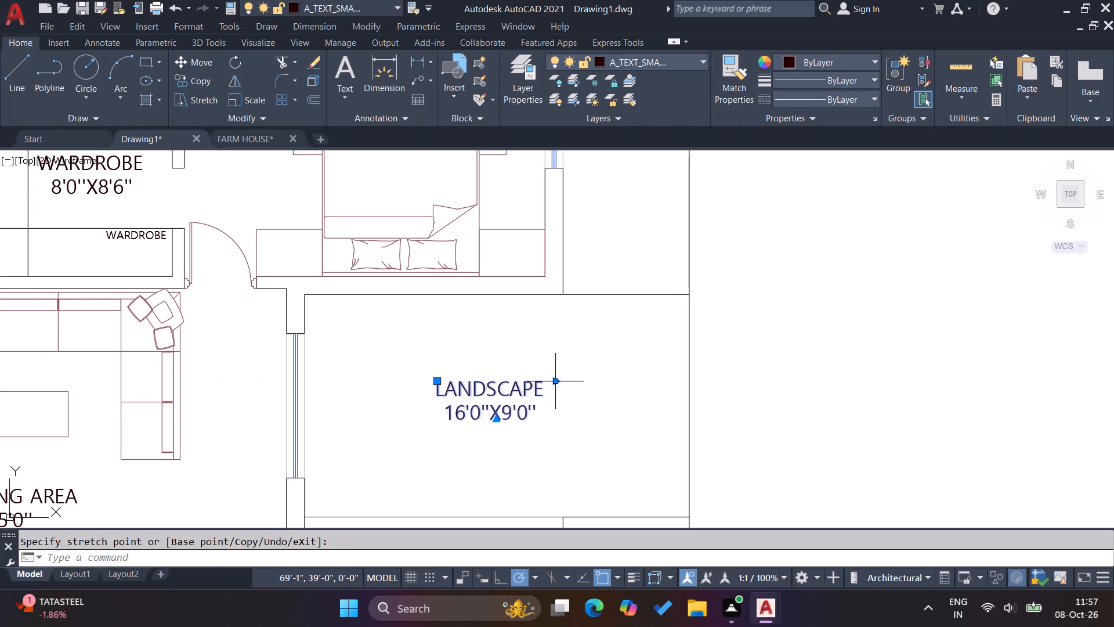
Measure the landscape court's width again with a temporary linear dimension along its upper edge.
{"action": "key", "text": "Escape"}
{"action": "key", "text": "Escape"}
{"action": "key", "text": "Escape"}
{"action": "left_click", "coordinate": [417, 59]}
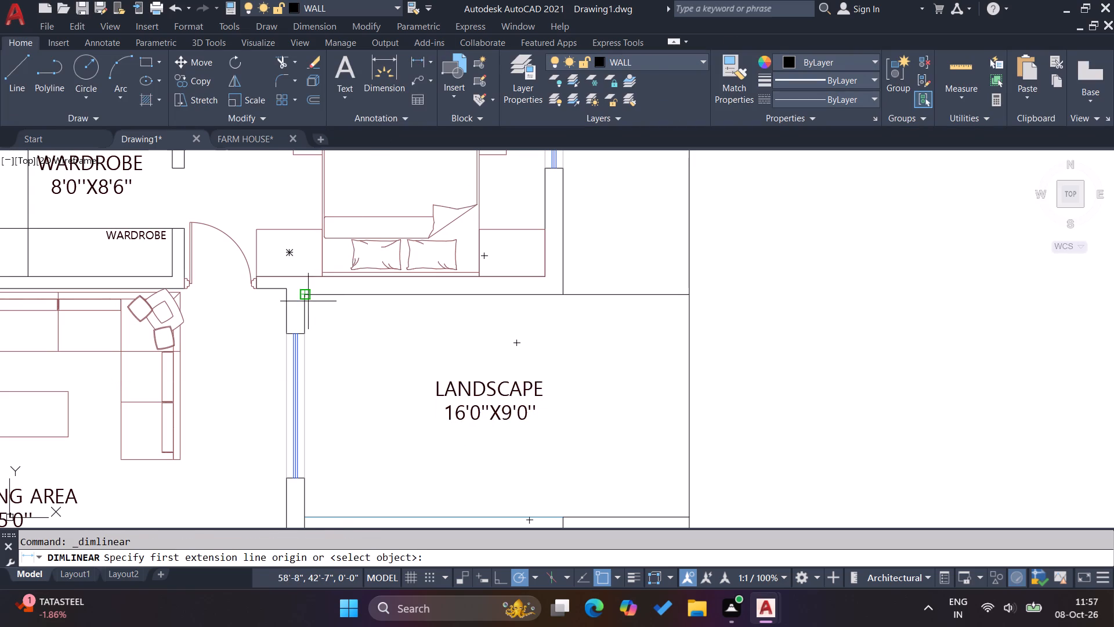
{"action": "left_click", "coordinate": [307, 302]}
{"action": "left_click", "coordinate": [684, 291]}
{"action": "key", "text": "Escape"}
{"action": "key", "text": "Escape"}
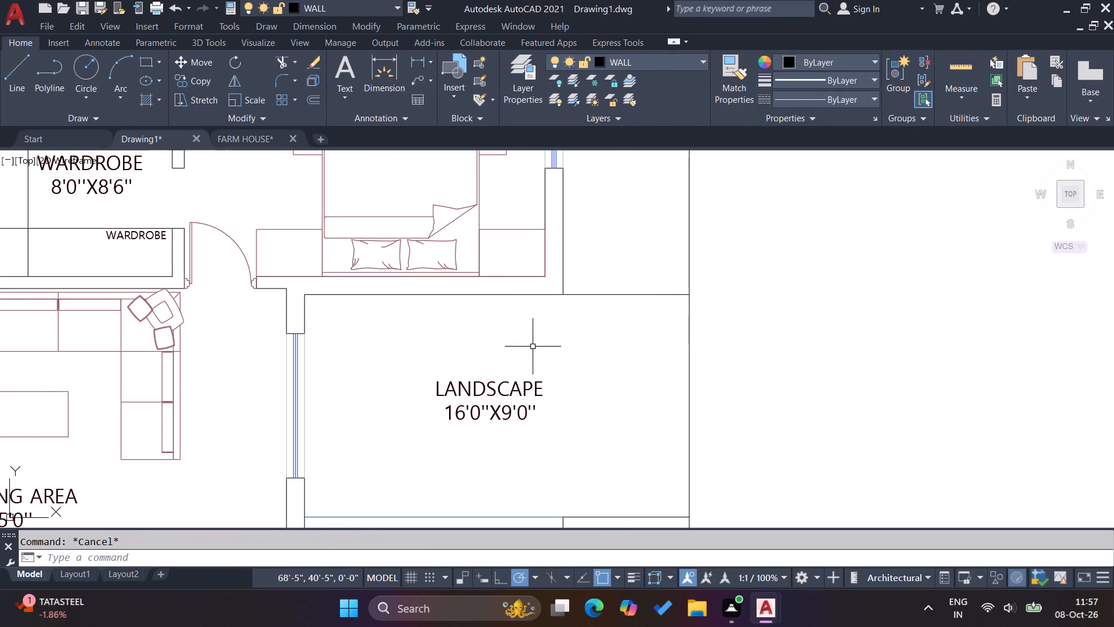
{"action": "key", "text": "Escape"}
Measure the width and length of the strip beside the right master bedroom with temporary linear dimensions.
{"action": "scroll", "coordinate": [508, 338], "scroll_direction": "down", "scroll_amount": 3}
{"action": "scroll", "coordinate": [543, 289], "scroll_direction": "up", "scroll_amount": 2}
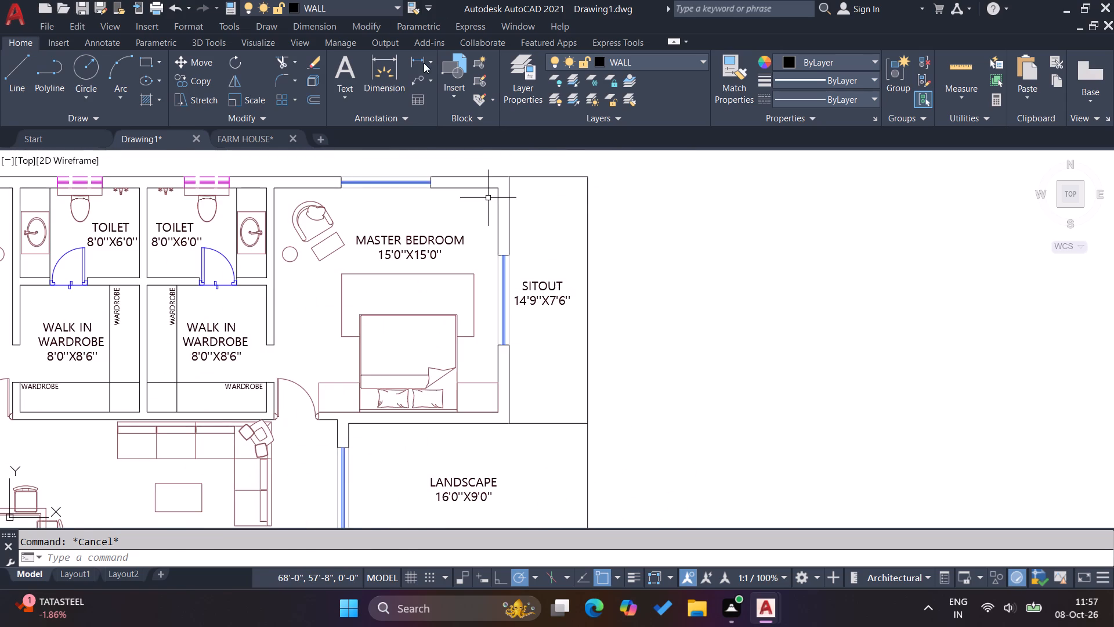
{"action": "left_click", "coordinate": [416, 63]}
{"action": "left_click", "coordinate": [515, 181]}
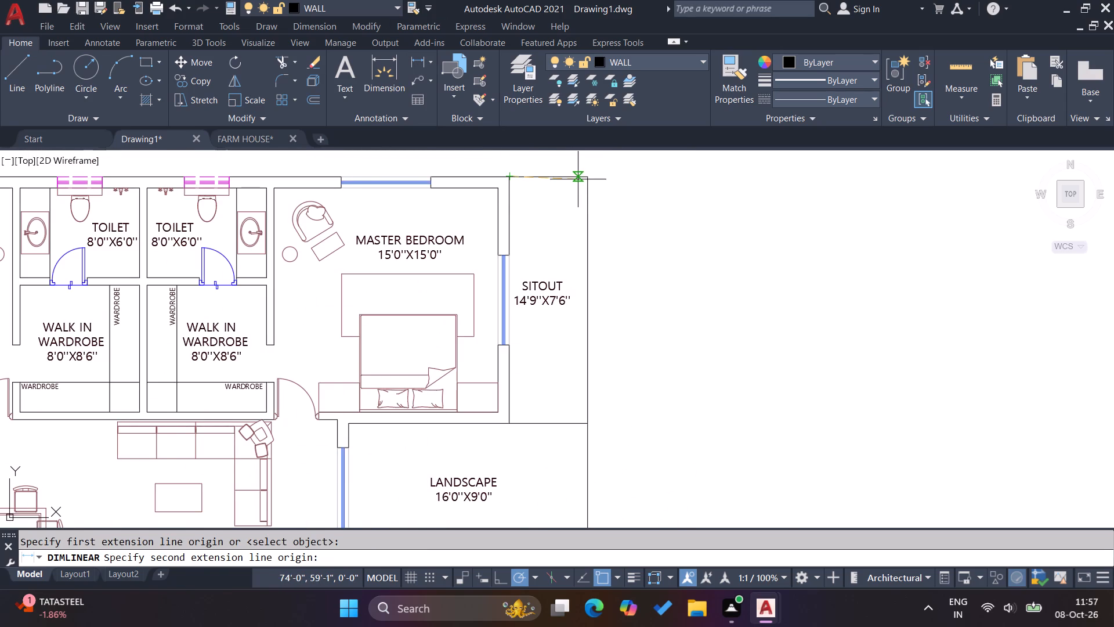
{"action": "left_click", "coordinate": [584, 179]}
{"action": "key", "text": "Escape"}
{"action": "left_click", "coordinate": [412, 63]}
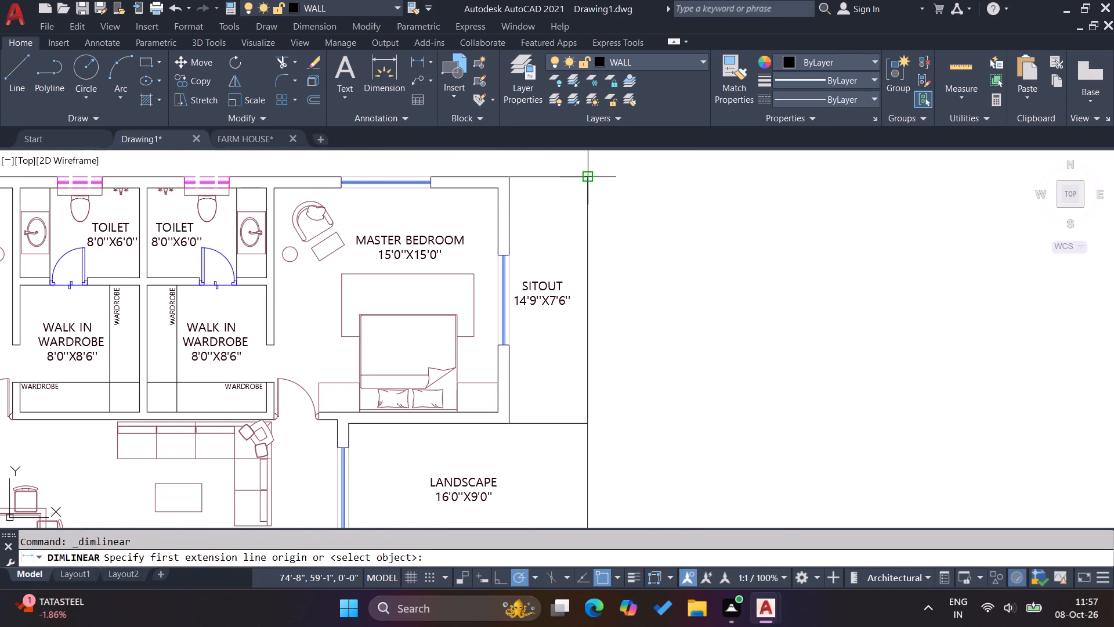
{"action": "left_click", "coordinate": [585, 176]}
{"action": "left_click", "coordinate": [589, 420]}
{"action": "key", "text": "Escape"}
{"action": "key", "text": "Escape"}
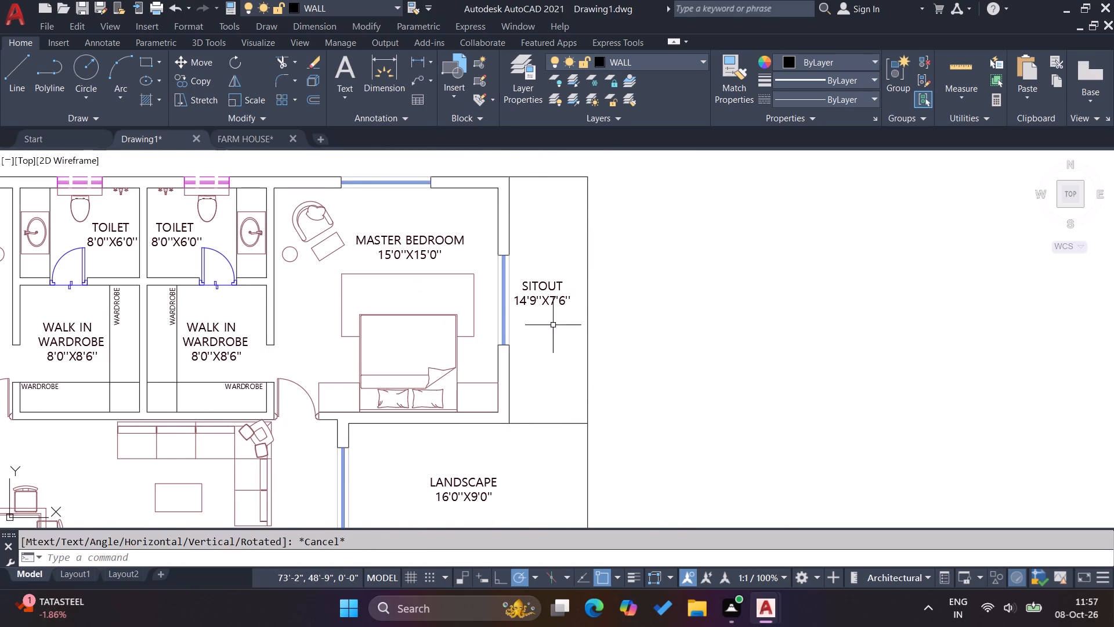
Change the size line of the SITOUT label beside the right master bedroom to 5'0''X16'6''.
{"action": "scroll", "coordinate": [525, 309], "scroll_direction": "up", "scroll_amount": 3}
{"action": "double_click", "coordinate": [509, 283]}
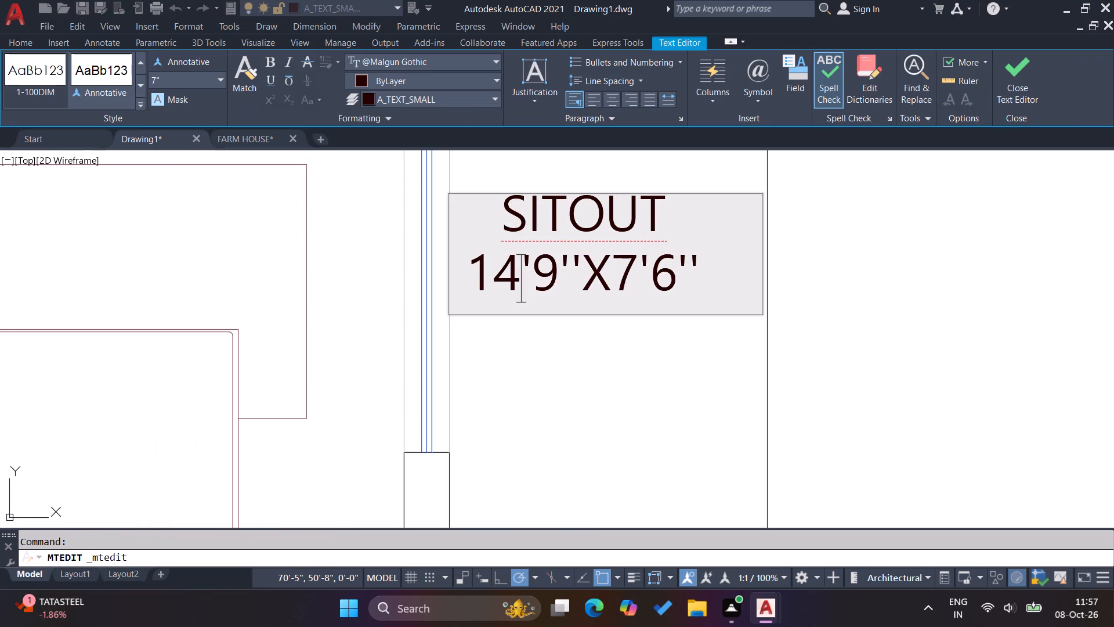
{"action": "key", "text": "BackSpace"}
{"action": "key", "text": "BackSpace"}
{"action": "key", "text": "5"}
{"action": "left_click", "coordinate": [534, 283]}
{"action": "key", "text": "BackSpace"}
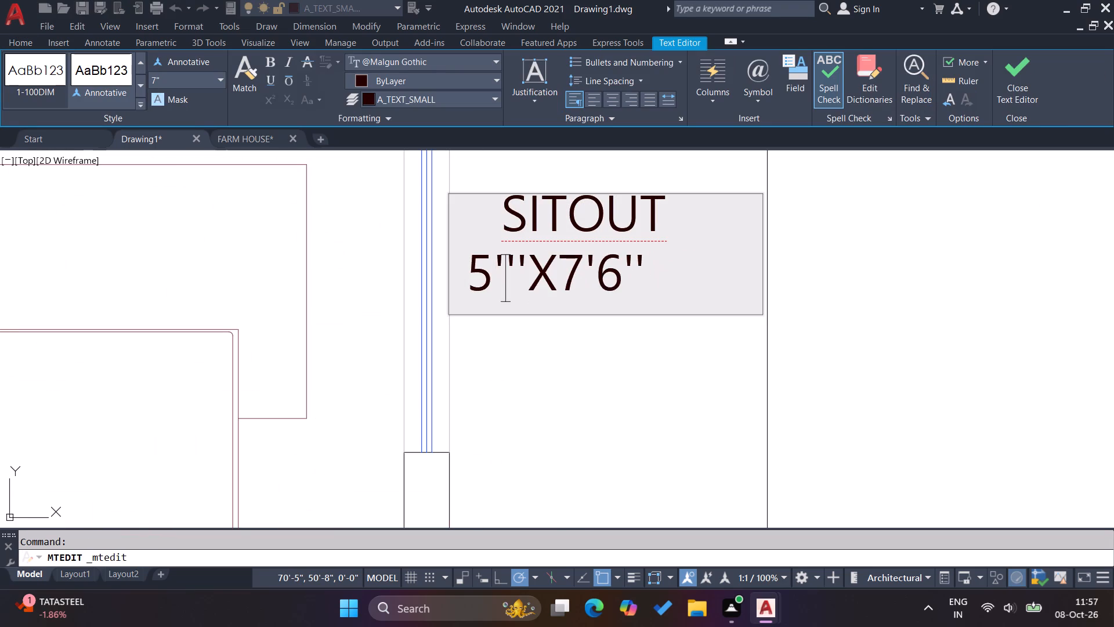
{"action": "key", "text": "0"}
{"action": "left_click", "coordinate": [606, 280]}
{"action": "key", "text": "BackSpace"}
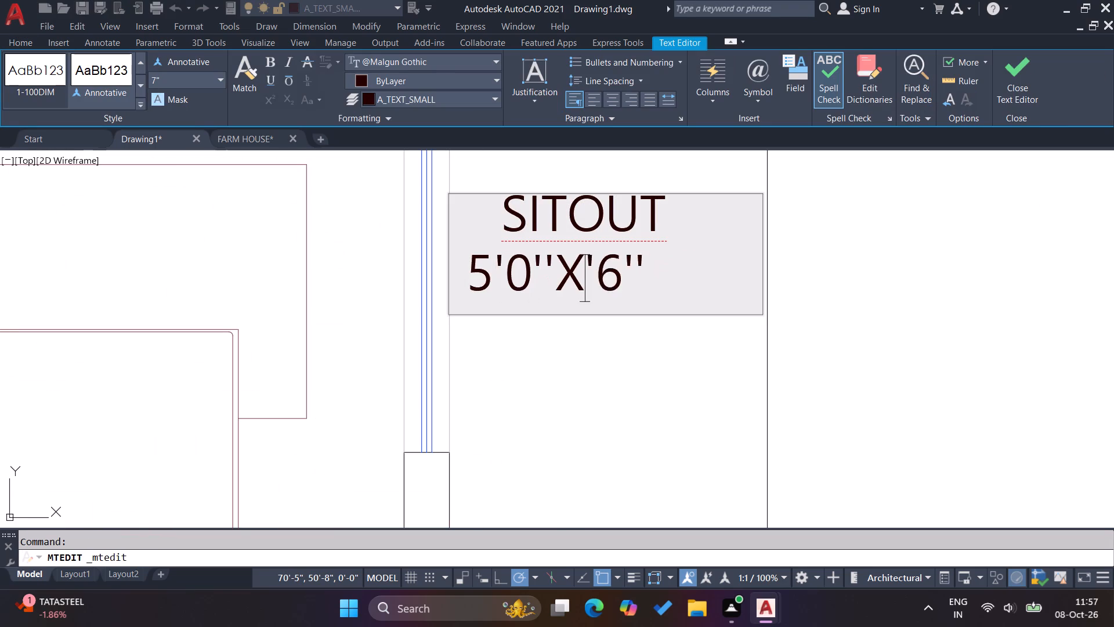
{"action": "type", "text": "16"}
Replace the word SITOUT in this label with DECK and add a leading space to centre it over the size line.
{"action": "left_click_drag", "start_coordinate": [669, 204], "coordinate": [560, 207]}
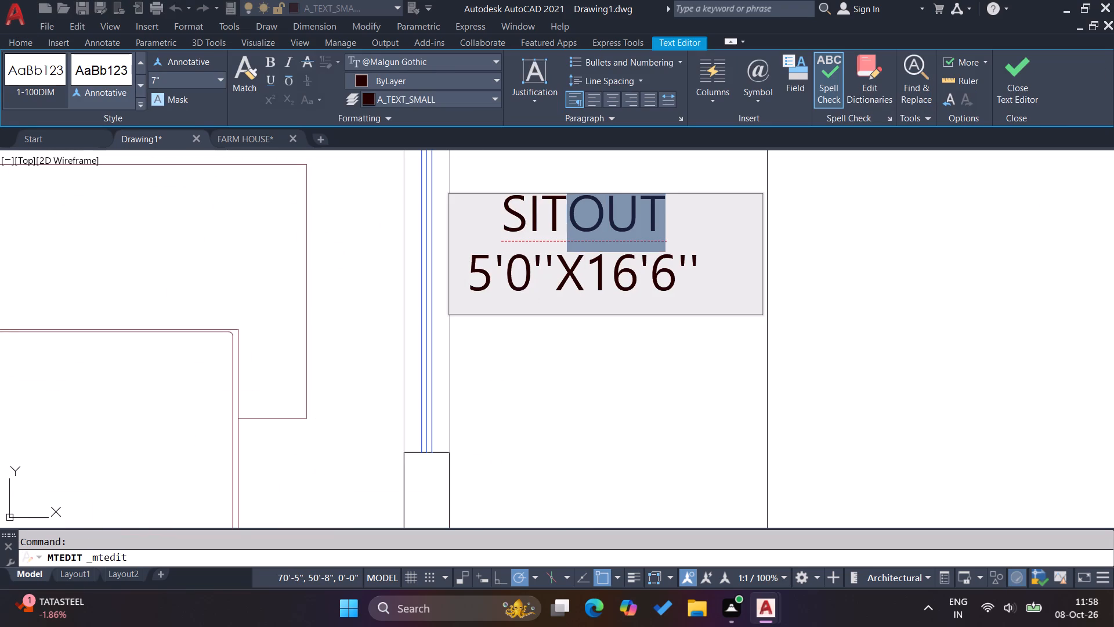
{"action": "left_click_drag", "start_coordinate": [560, 207], "coordinate": [513, 206]}
{"action": "type", "text": "DEC"}
{"action": "key", "text": "k"}
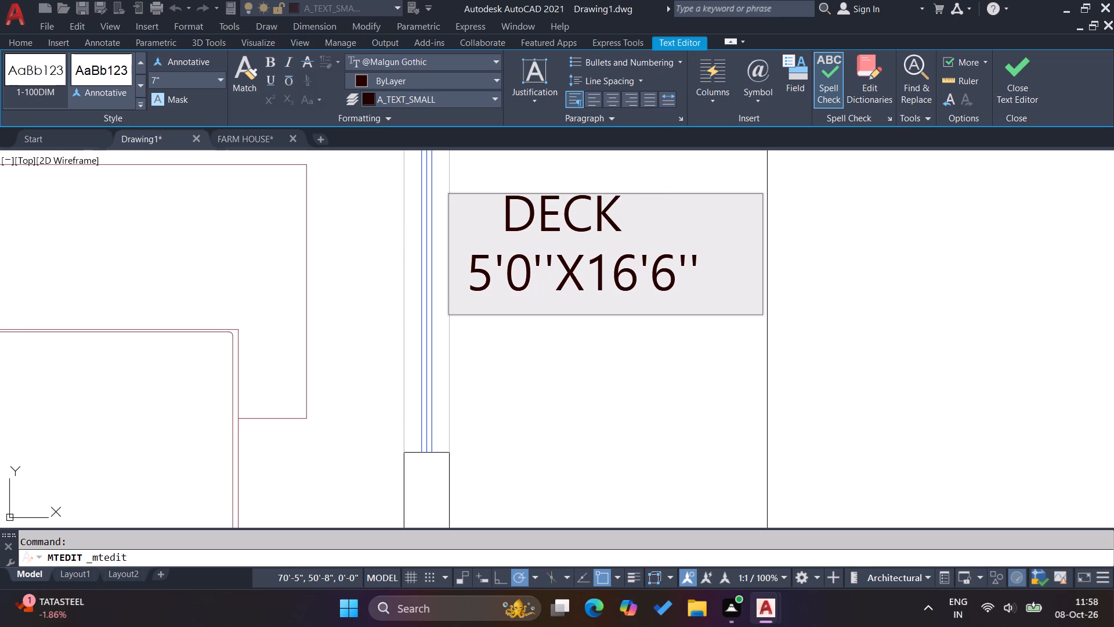
{"action": "left_click", "coordinate": [508, 227]}
{"action": "key", "text": "space"}
{"action": "left_click", "coordinate": [606, 357]}
Narrow the DECK label's text frame to fit closely around its two lines.
{"action": "left_click", "coordinate": [690, 298]}
{"action": "left_click", "coordinate": [617, 216]}
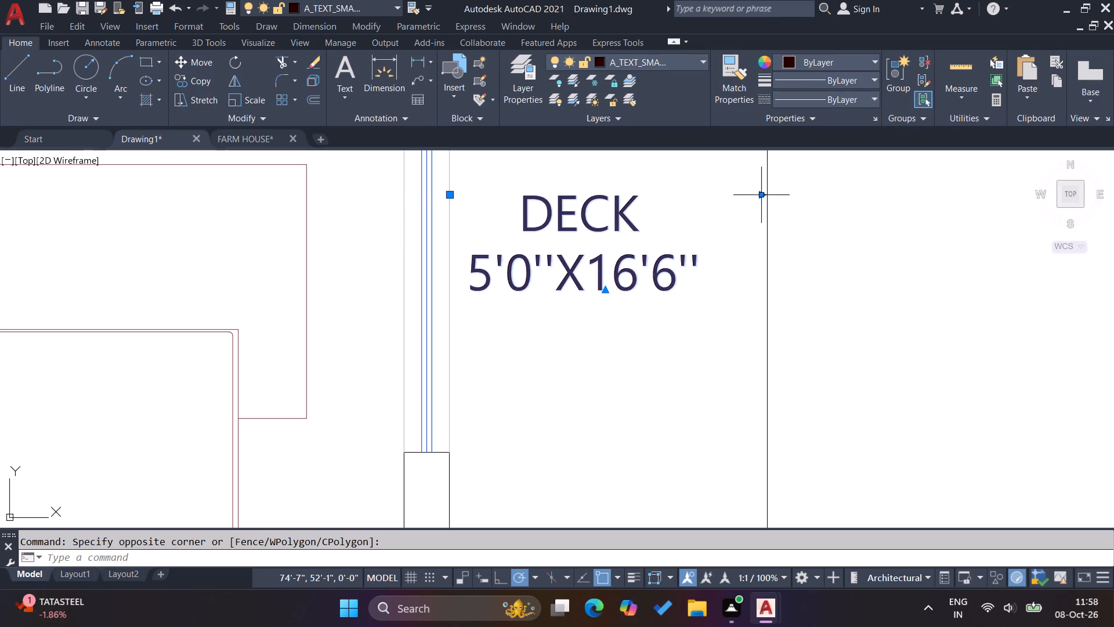
{"action": "left_click", "coordinate": [760, 195]}
{"action": "left_click", "coordinate": [707, 193]}
{"action": "key", "text": "Escape"}
{"action": "key", "text": "Escape"}
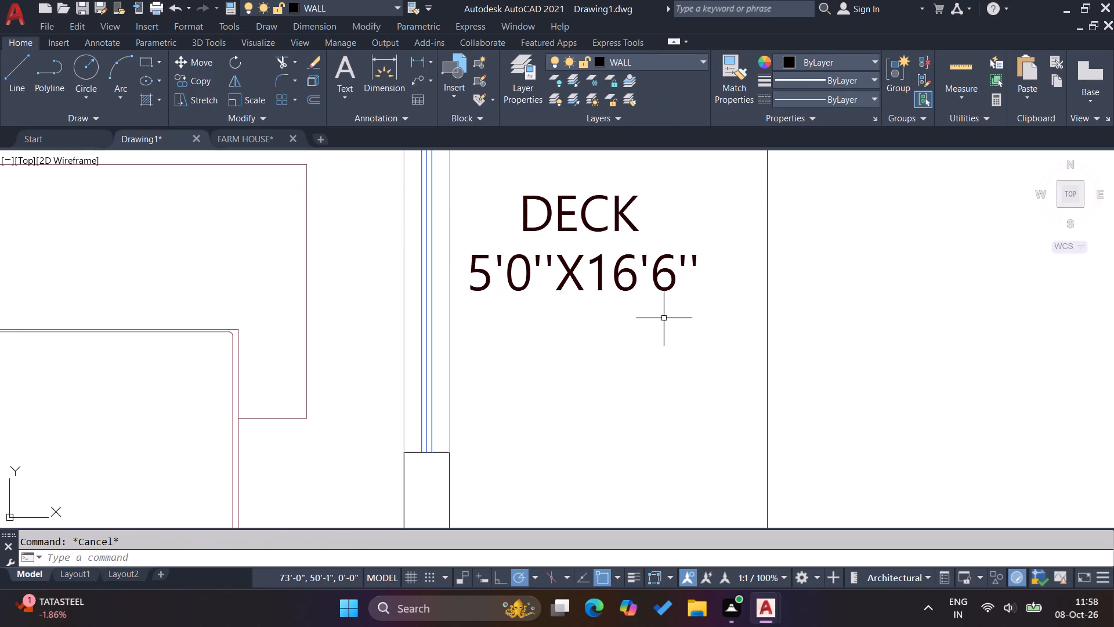
{"action": "key", "text": "Escape"}
Move the DECK label about 3 inches to the right so it sits centred across the strip.
{"action": "left_click", "coordinate": [654, 322]}
{"action": "left_click", "coordinate": [590, 266]}
{"action": "key", "text": "m"}
{"action": "key", "text": "Return"}
{"action": "left_click", "coordinate": [586, 269]}
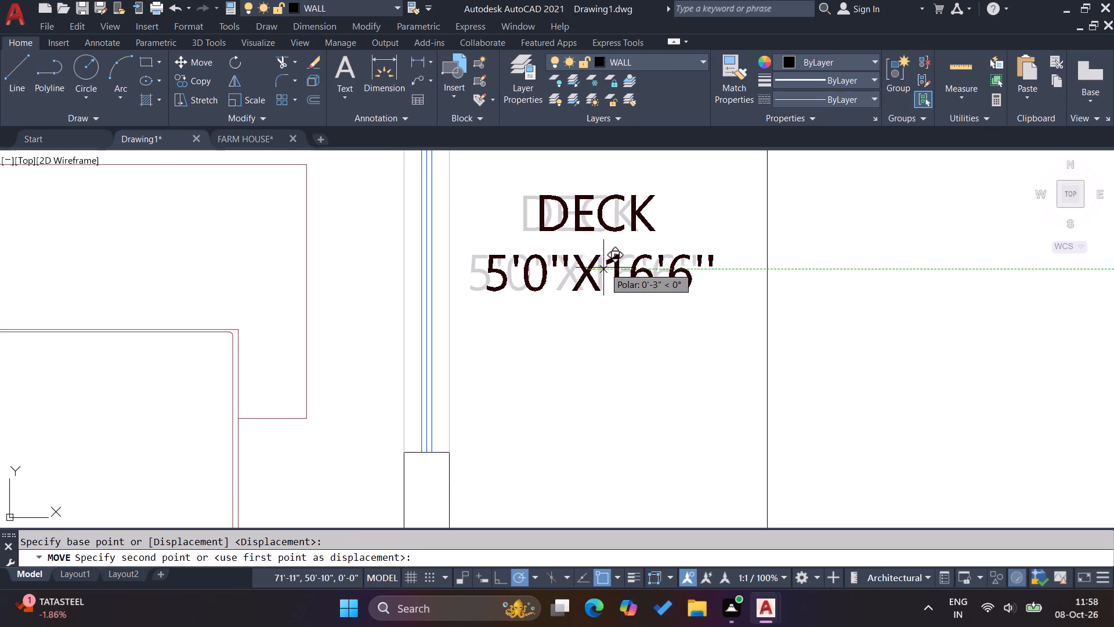
{"action": "left_click", "coordinate": [605, 272]}
{"action": "key", "text": "Escape"}
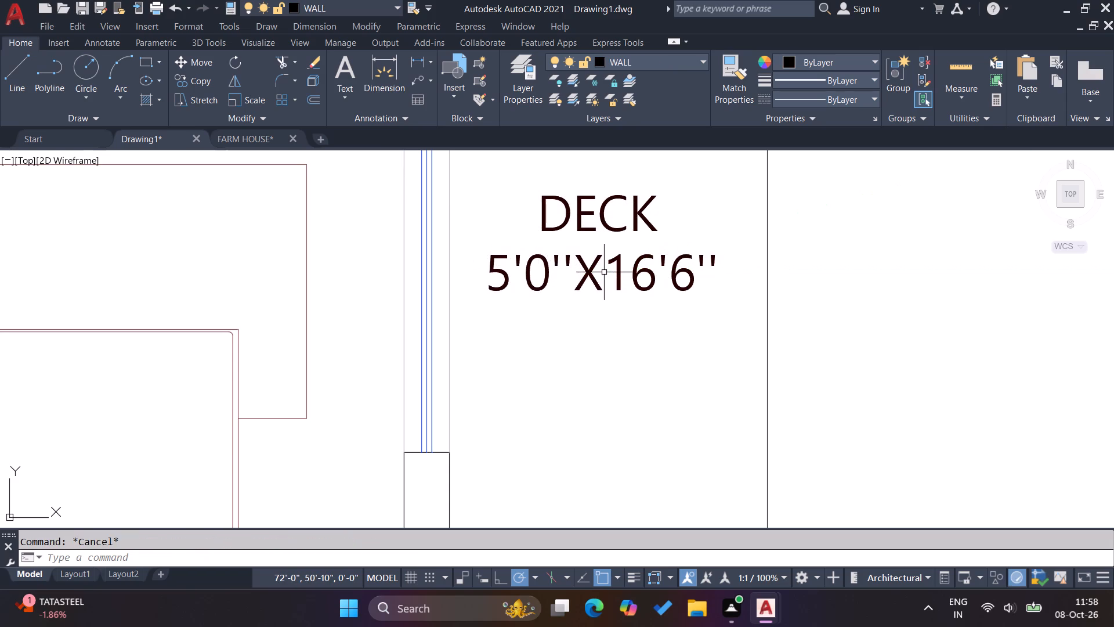
{"action": "key", "text": "Escape"}
{"action": "key", "text": "Escape"}
{"action": "key", "text": "Escape"}
{"action": "key", "text": "Escape"}
{"action": "key", "text": "Escape"}
{"action": "key", "text": "Escape"}
{"action": "key", "text": "Escape"}
{"action": "key", "text": "Escape"}
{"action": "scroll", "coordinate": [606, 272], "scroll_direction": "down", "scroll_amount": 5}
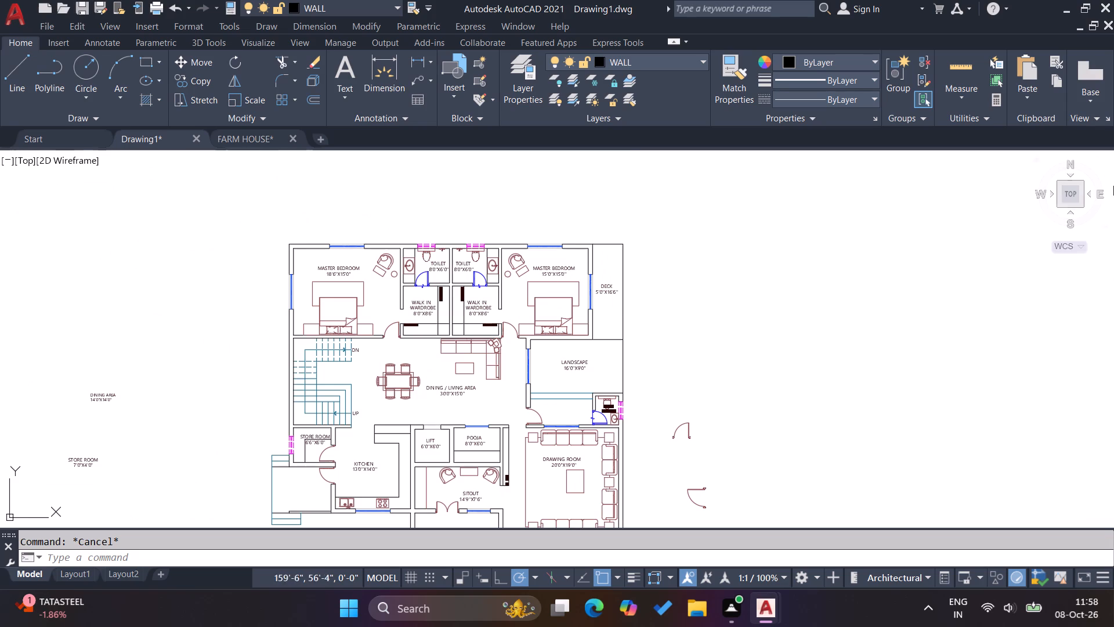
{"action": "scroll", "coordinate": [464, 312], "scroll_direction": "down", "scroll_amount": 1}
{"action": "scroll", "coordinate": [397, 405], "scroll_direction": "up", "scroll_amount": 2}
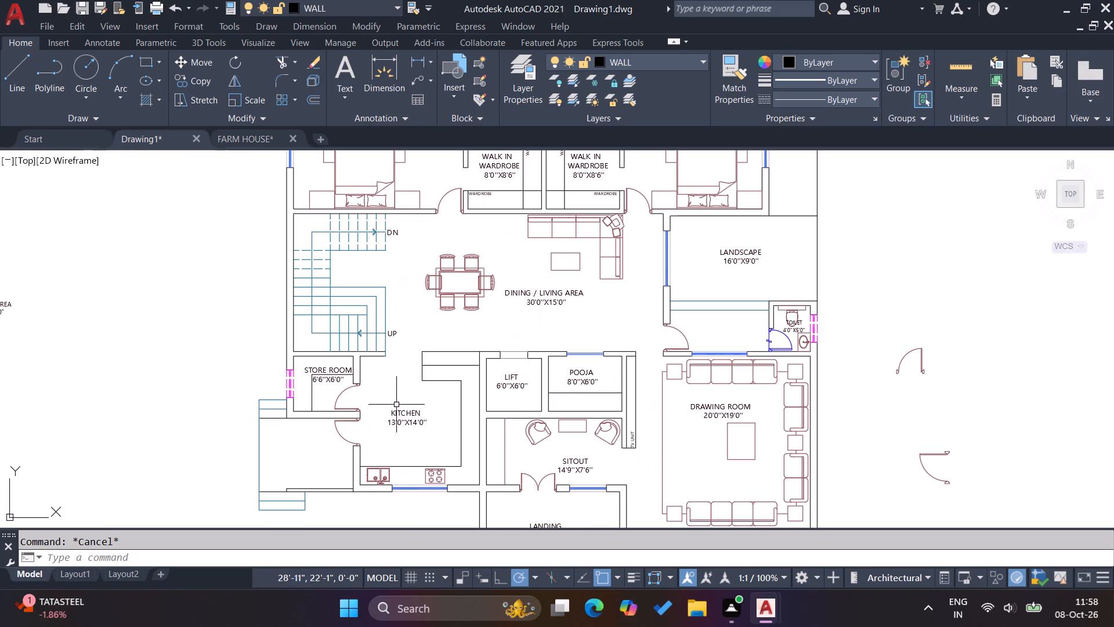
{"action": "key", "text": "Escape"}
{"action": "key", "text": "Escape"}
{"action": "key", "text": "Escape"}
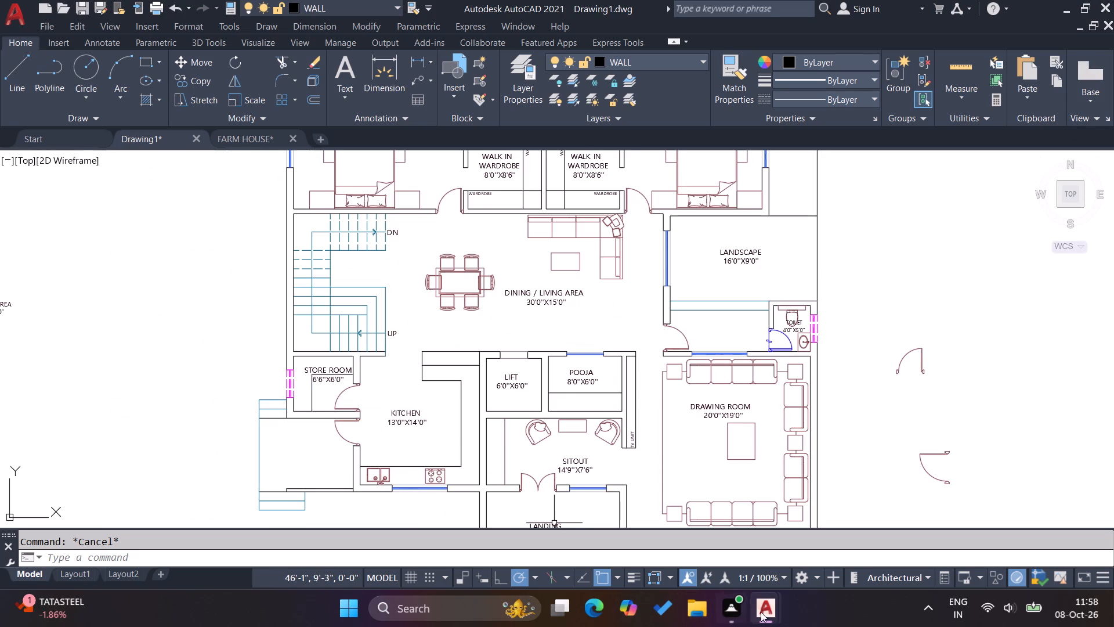
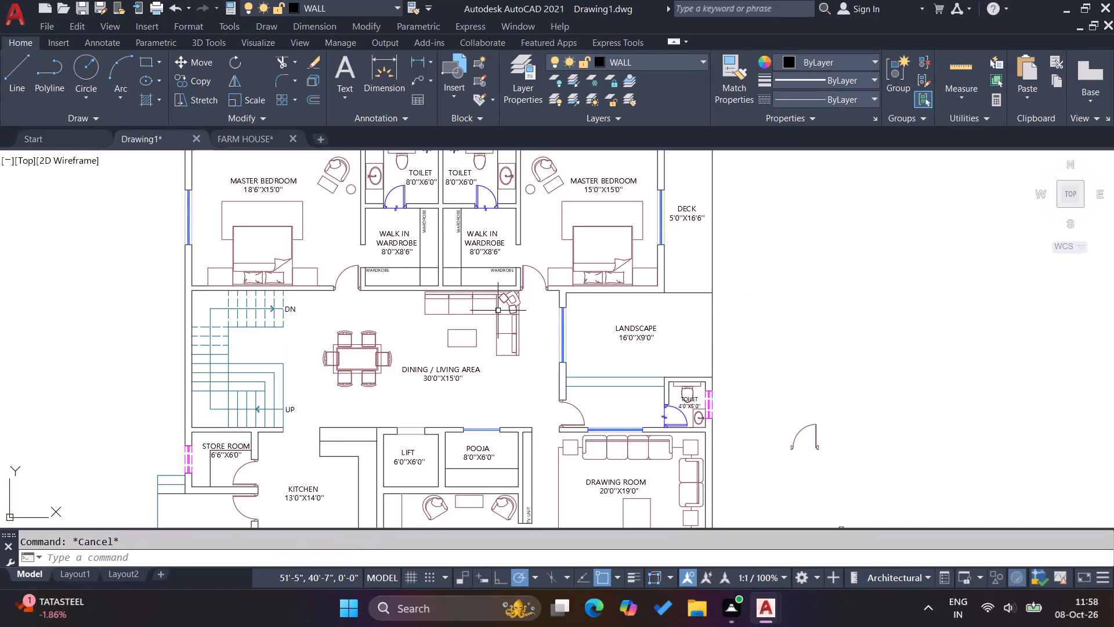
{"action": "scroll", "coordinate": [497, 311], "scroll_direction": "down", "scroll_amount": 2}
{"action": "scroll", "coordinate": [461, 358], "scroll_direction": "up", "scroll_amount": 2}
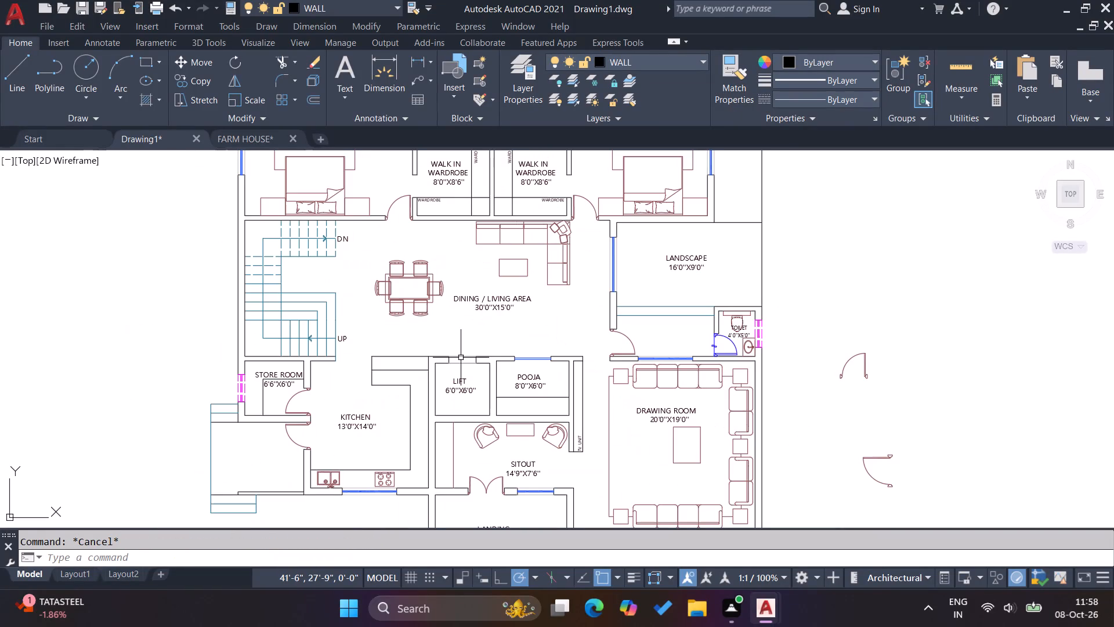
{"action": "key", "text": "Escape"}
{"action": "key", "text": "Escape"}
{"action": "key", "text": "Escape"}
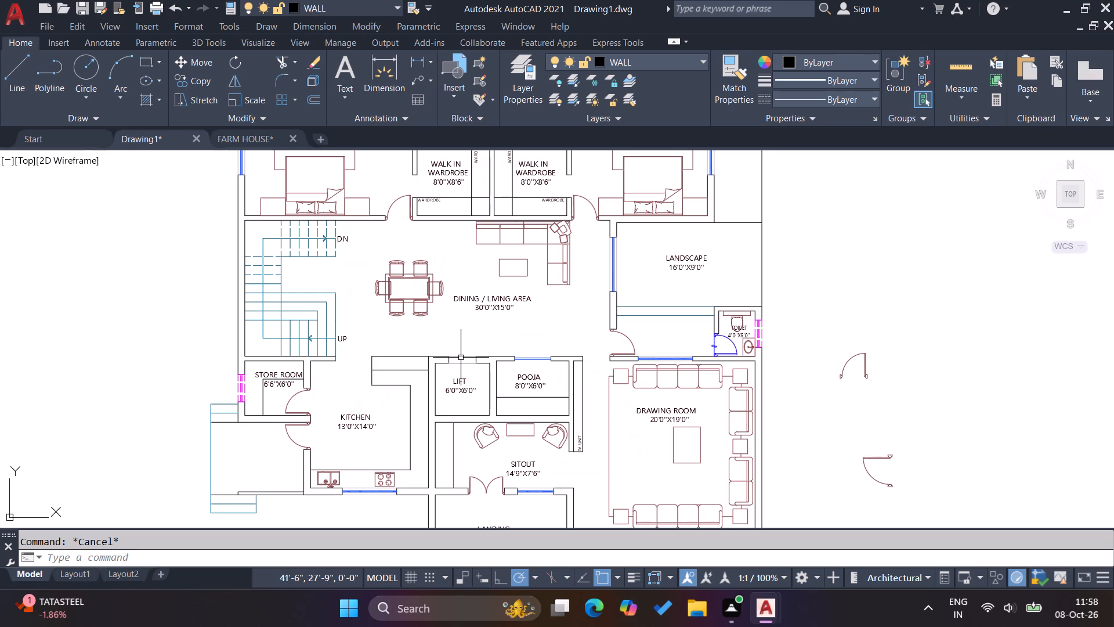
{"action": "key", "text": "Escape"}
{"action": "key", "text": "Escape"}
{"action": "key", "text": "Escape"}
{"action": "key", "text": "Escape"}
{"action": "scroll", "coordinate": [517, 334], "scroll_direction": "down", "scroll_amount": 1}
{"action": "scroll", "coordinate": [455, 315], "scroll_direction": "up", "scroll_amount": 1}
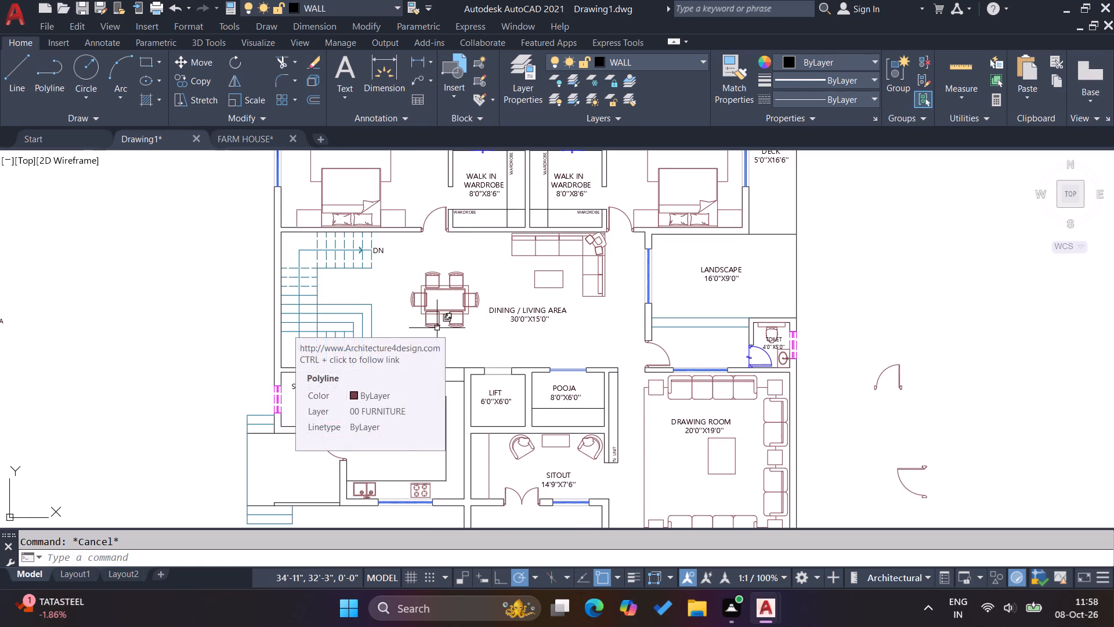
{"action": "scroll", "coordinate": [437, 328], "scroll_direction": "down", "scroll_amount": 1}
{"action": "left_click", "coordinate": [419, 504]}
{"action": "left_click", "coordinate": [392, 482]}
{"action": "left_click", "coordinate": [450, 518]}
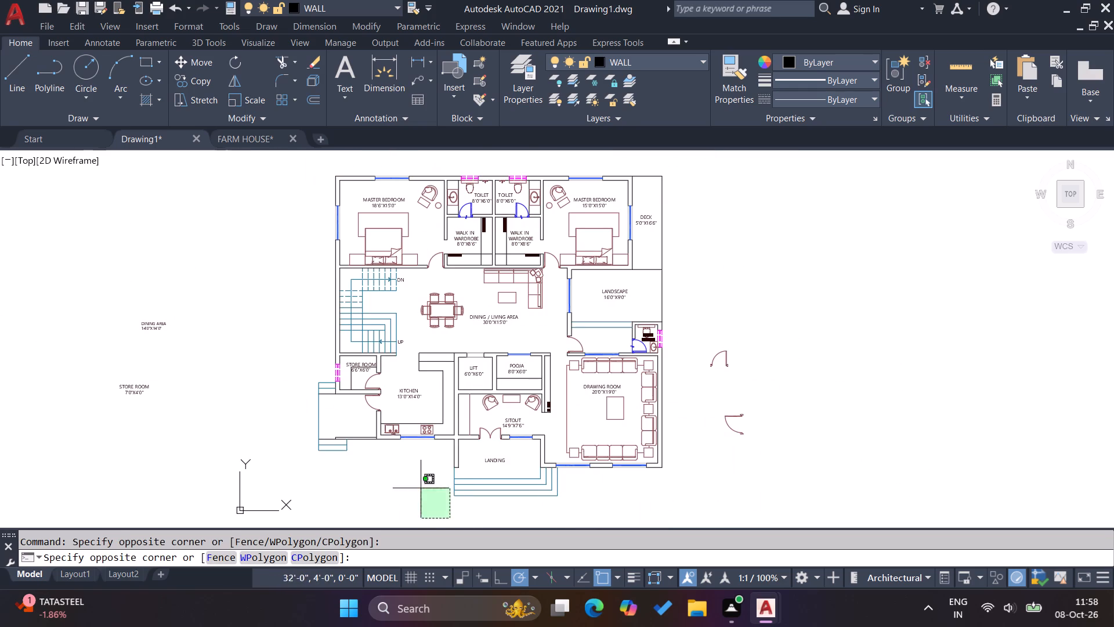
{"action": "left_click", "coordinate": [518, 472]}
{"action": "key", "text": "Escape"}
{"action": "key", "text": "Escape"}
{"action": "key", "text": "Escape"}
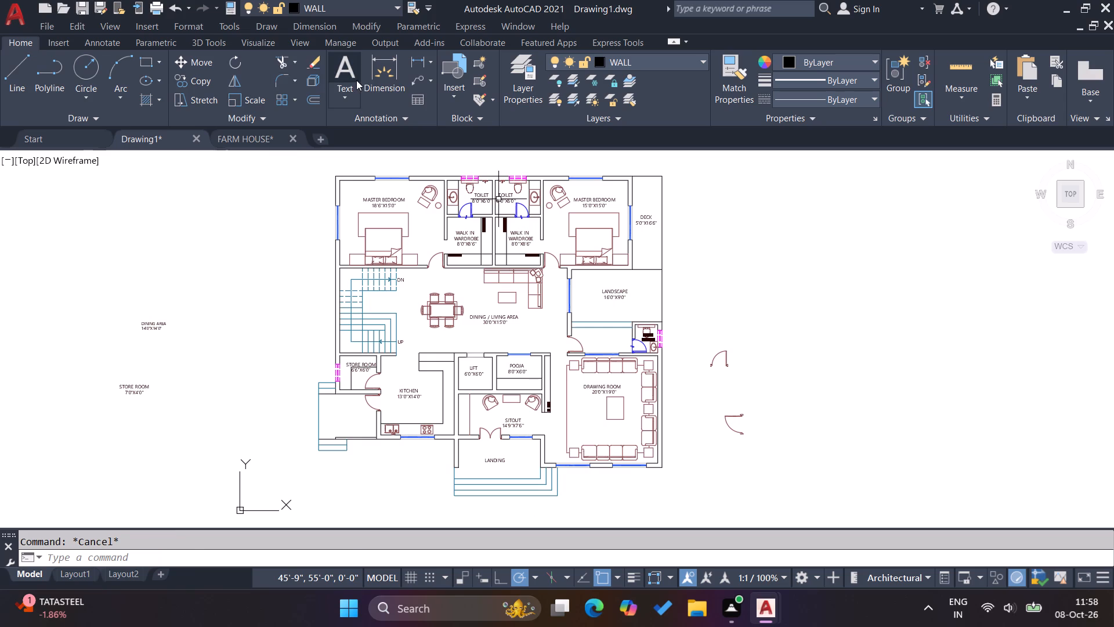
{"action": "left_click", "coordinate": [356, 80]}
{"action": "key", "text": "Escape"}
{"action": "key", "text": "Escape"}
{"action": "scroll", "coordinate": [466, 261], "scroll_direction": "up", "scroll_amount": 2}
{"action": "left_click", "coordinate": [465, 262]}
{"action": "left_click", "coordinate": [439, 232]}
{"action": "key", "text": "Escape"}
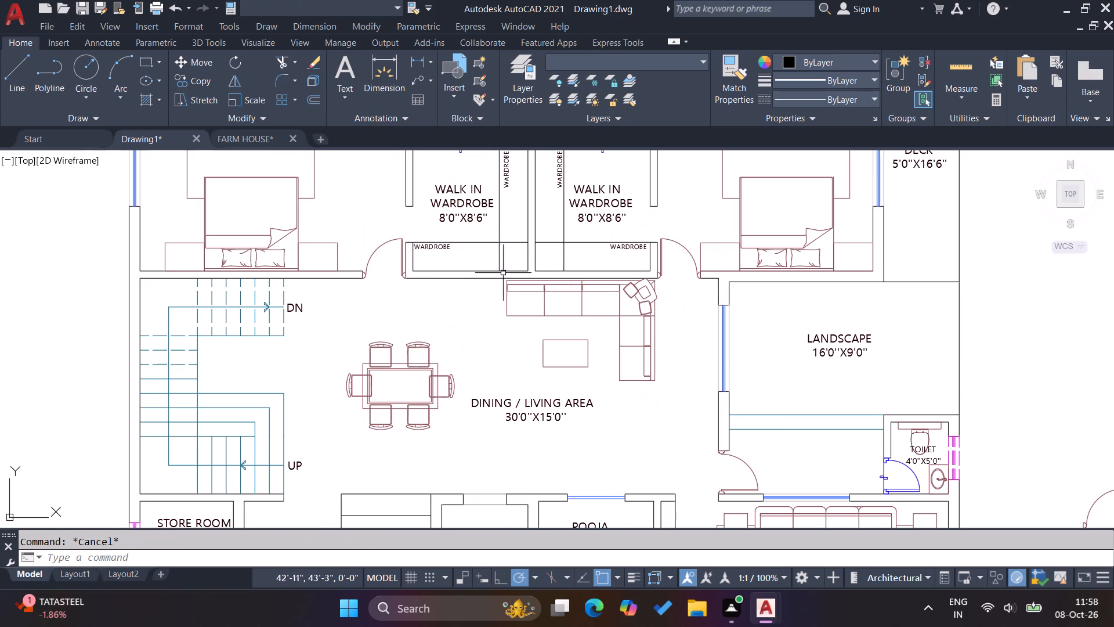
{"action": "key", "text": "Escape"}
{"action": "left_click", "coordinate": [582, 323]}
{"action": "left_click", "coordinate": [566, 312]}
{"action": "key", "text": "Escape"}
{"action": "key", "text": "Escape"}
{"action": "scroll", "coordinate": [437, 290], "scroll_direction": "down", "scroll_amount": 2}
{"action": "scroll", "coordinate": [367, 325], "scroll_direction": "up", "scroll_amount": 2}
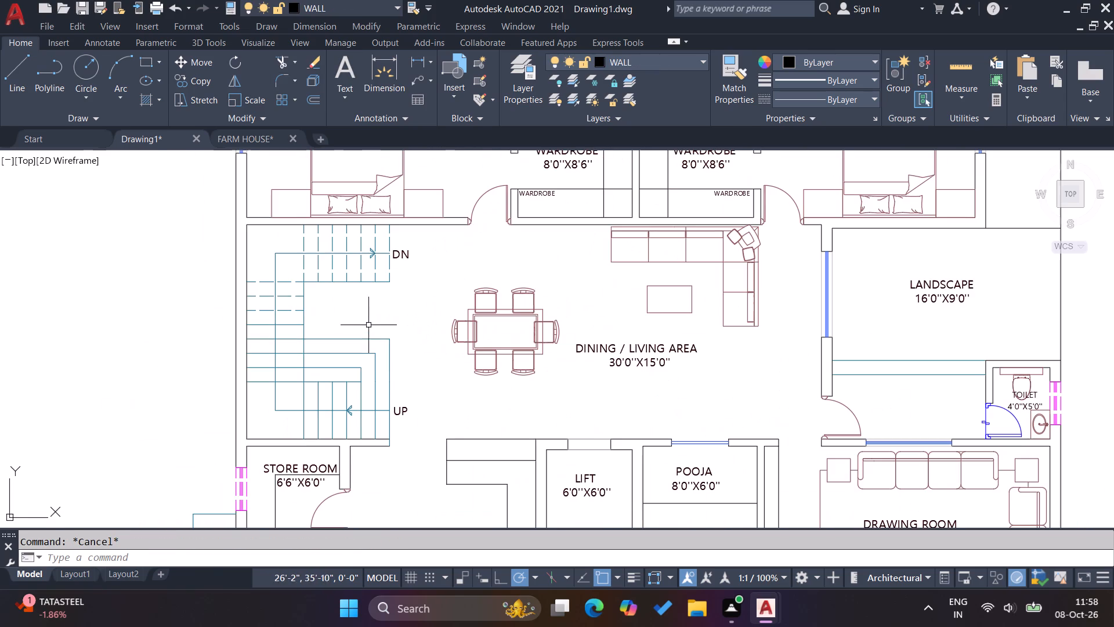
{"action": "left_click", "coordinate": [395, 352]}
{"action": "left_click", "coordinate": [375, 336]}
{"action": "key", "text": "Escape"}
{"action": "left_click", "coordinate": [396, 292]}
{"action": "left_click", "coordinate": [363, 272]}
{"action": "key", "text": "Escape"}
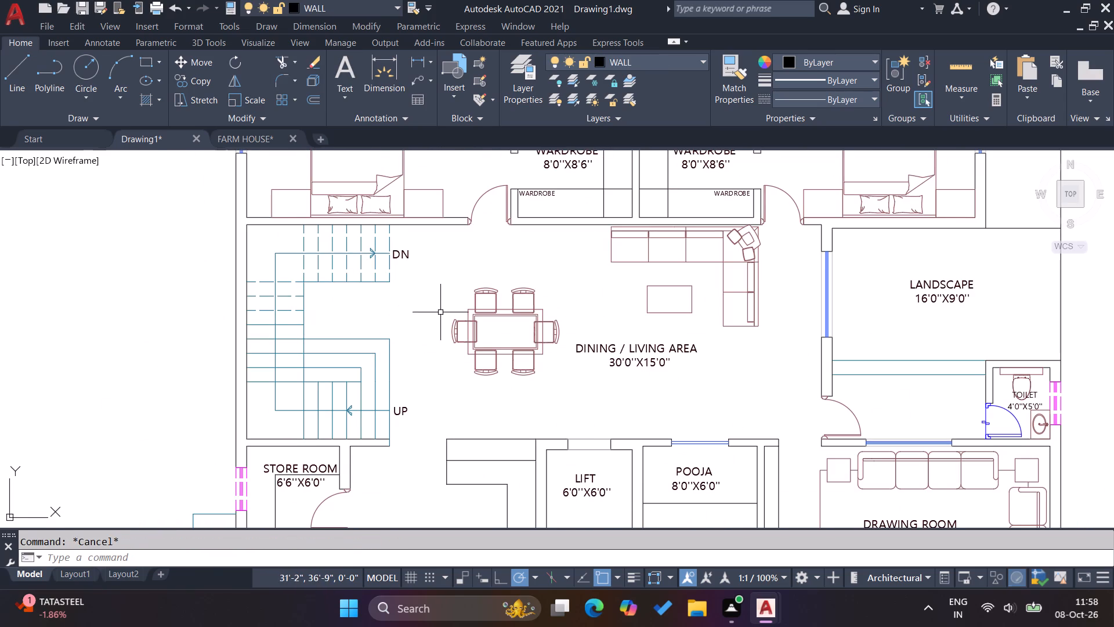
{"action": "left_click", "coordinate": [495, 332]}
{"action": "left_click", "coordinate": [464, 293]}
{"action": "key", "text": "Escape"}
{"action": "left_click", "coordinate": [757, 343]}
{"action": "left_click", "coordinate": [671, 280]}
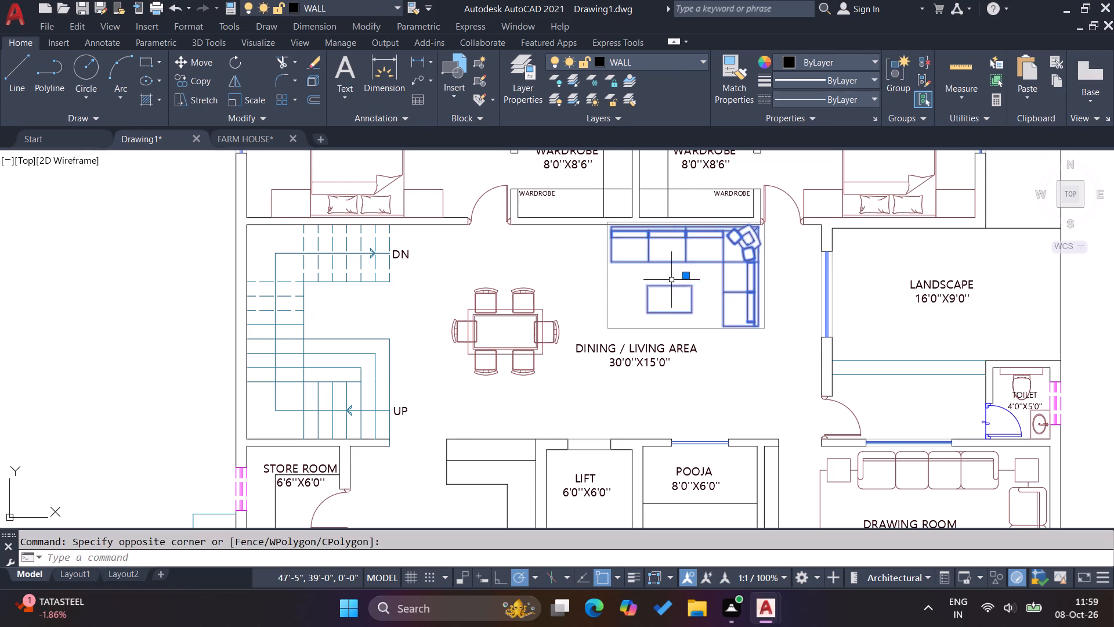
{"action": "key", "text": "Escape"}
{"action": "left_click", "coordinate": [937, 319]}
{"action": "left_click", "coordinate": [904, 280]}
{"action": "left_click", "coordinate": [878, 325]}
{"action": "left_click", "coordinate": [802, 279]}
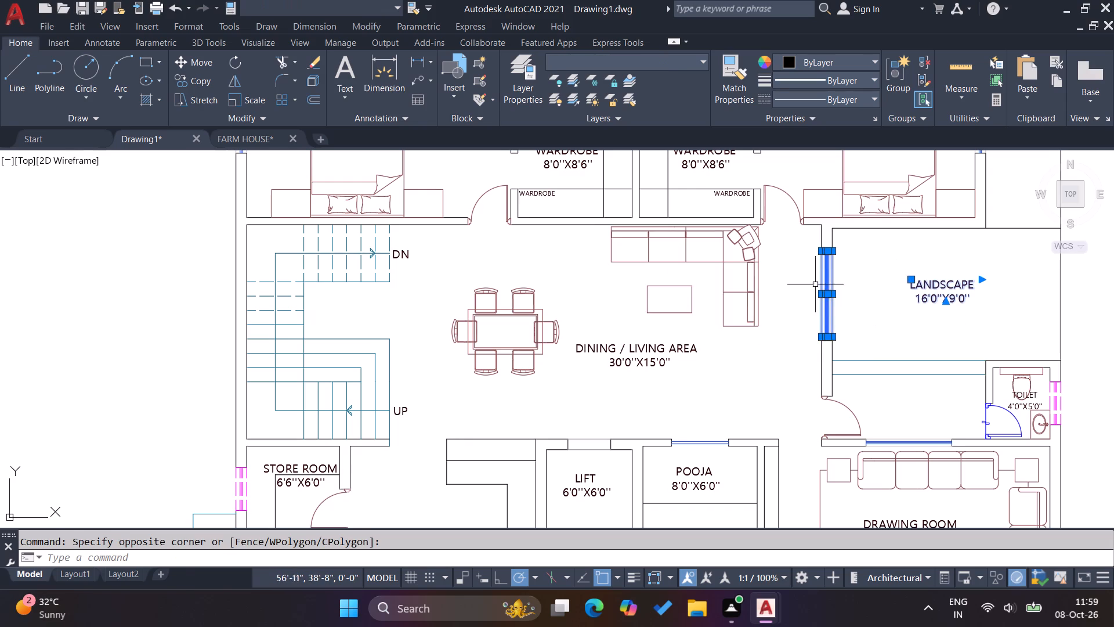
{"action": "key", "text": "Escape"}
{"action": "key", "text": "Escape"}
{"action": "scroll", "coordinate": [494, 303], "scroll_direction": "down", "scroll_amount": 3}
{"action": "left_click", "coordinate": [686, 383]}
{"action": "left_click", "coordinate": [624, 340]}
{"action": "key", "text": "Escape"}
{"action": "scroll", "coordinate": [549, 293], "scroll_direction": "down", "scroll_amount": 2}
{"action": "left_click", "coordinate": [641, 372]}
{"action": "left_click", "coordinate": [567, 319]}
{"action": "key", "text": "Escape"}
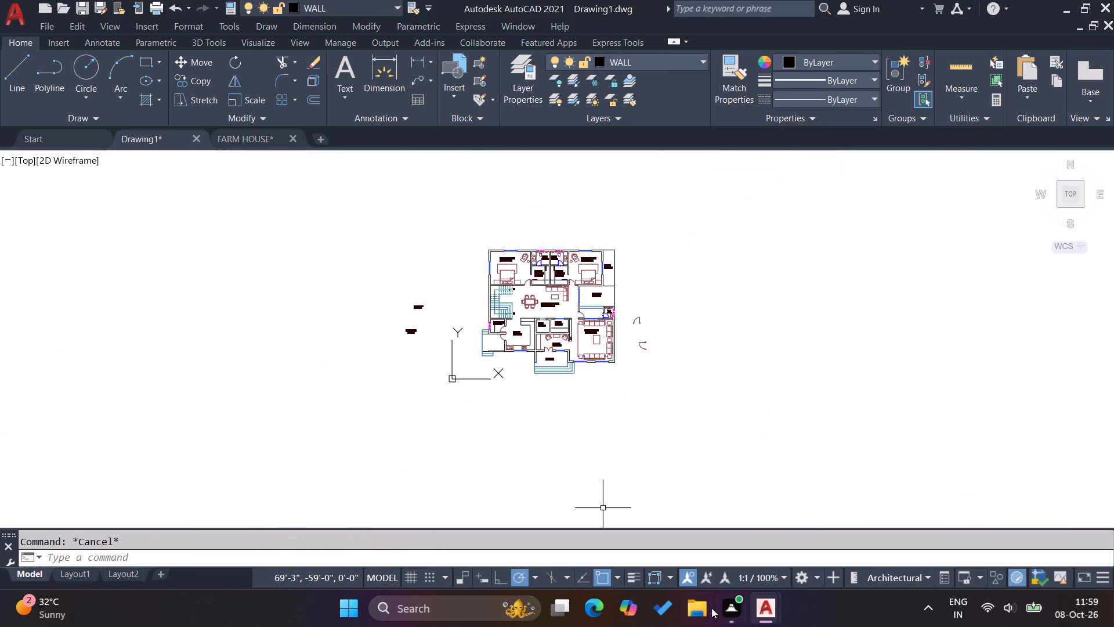
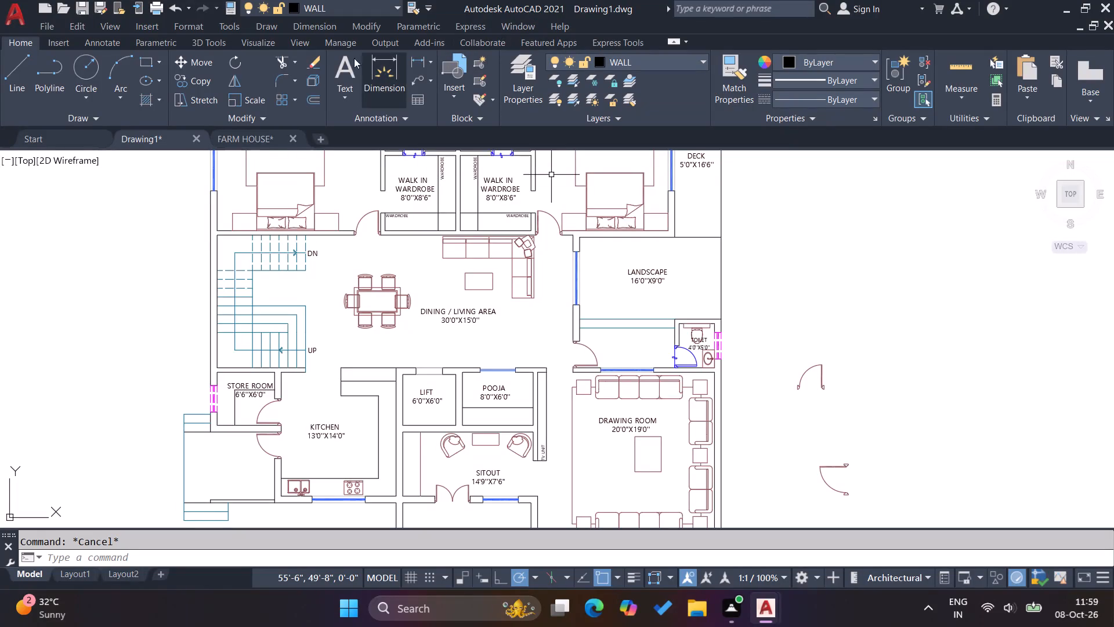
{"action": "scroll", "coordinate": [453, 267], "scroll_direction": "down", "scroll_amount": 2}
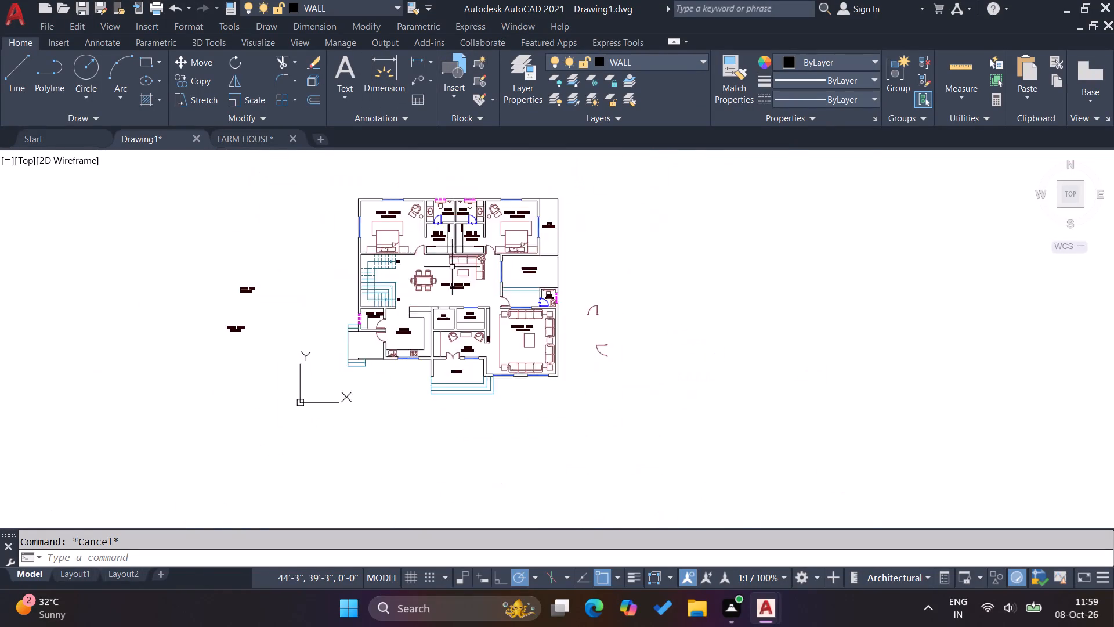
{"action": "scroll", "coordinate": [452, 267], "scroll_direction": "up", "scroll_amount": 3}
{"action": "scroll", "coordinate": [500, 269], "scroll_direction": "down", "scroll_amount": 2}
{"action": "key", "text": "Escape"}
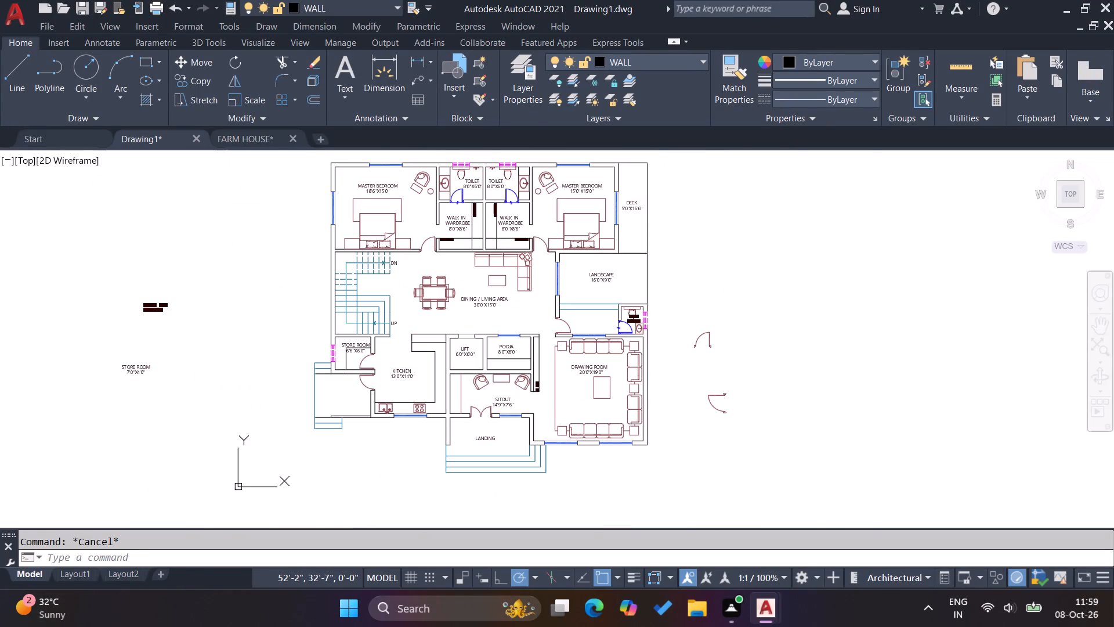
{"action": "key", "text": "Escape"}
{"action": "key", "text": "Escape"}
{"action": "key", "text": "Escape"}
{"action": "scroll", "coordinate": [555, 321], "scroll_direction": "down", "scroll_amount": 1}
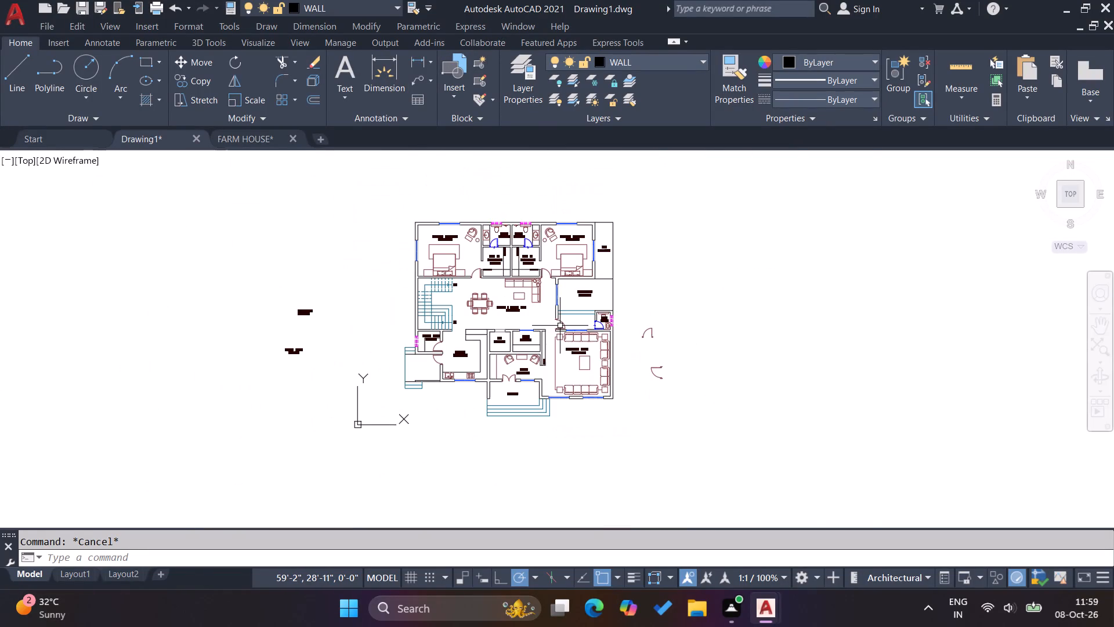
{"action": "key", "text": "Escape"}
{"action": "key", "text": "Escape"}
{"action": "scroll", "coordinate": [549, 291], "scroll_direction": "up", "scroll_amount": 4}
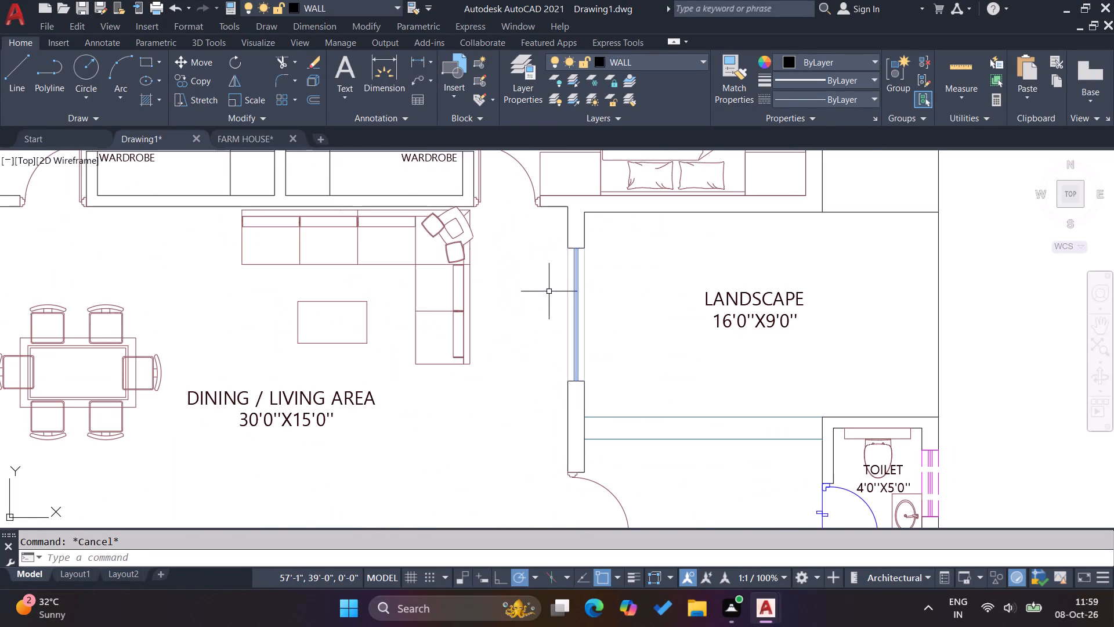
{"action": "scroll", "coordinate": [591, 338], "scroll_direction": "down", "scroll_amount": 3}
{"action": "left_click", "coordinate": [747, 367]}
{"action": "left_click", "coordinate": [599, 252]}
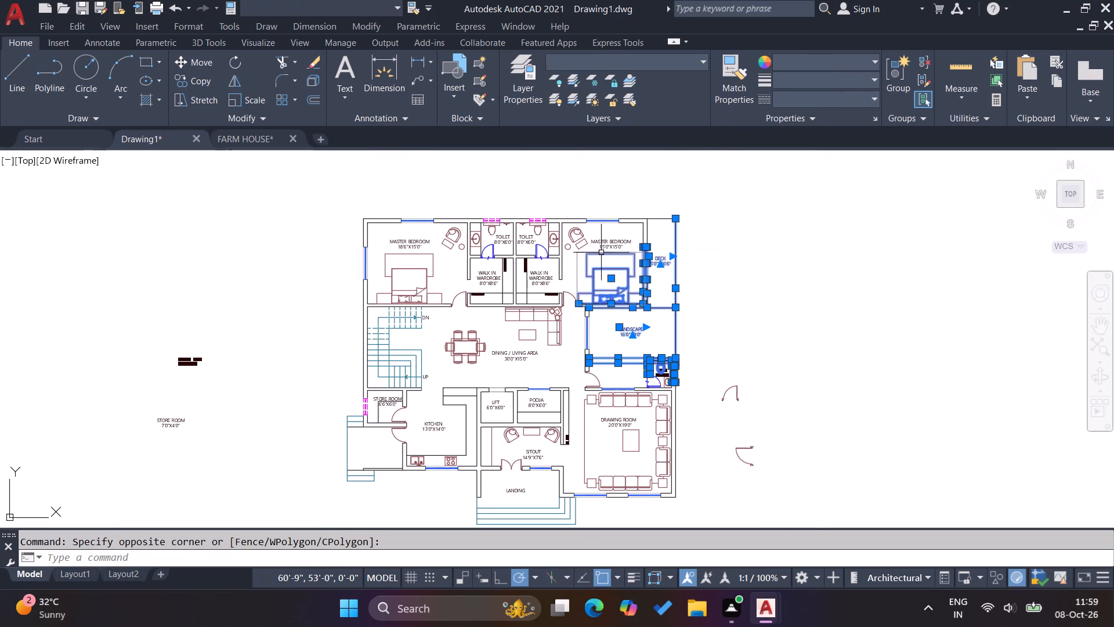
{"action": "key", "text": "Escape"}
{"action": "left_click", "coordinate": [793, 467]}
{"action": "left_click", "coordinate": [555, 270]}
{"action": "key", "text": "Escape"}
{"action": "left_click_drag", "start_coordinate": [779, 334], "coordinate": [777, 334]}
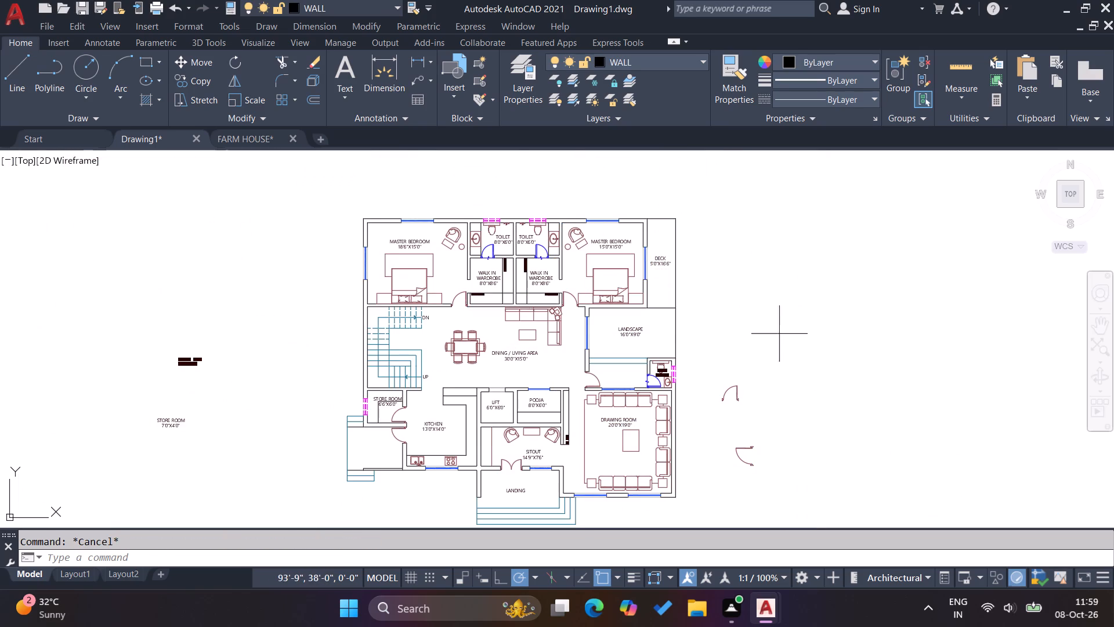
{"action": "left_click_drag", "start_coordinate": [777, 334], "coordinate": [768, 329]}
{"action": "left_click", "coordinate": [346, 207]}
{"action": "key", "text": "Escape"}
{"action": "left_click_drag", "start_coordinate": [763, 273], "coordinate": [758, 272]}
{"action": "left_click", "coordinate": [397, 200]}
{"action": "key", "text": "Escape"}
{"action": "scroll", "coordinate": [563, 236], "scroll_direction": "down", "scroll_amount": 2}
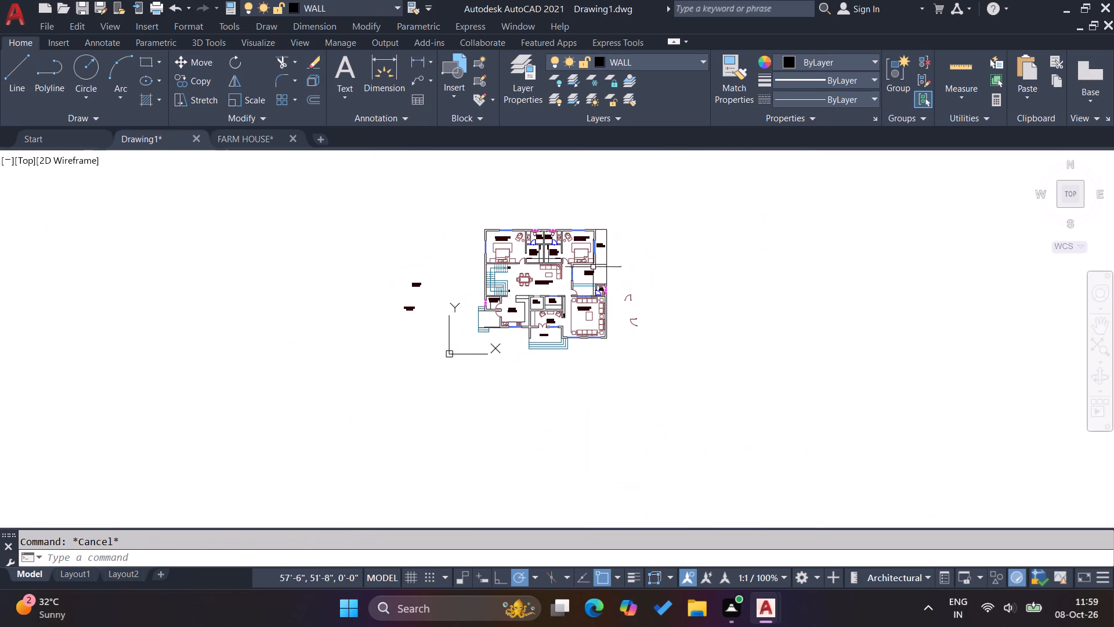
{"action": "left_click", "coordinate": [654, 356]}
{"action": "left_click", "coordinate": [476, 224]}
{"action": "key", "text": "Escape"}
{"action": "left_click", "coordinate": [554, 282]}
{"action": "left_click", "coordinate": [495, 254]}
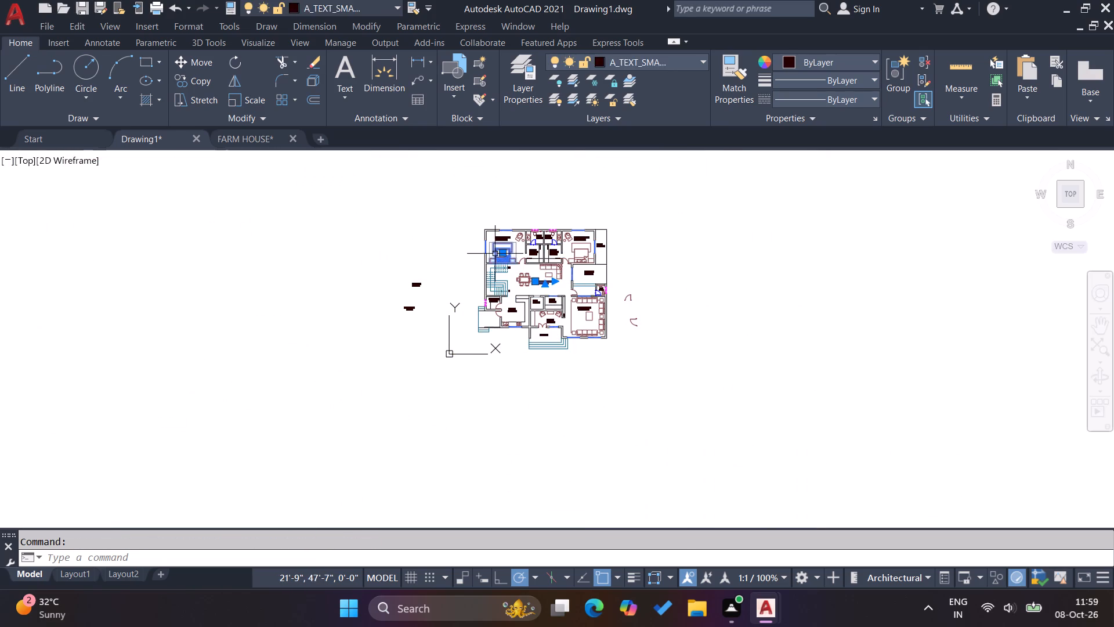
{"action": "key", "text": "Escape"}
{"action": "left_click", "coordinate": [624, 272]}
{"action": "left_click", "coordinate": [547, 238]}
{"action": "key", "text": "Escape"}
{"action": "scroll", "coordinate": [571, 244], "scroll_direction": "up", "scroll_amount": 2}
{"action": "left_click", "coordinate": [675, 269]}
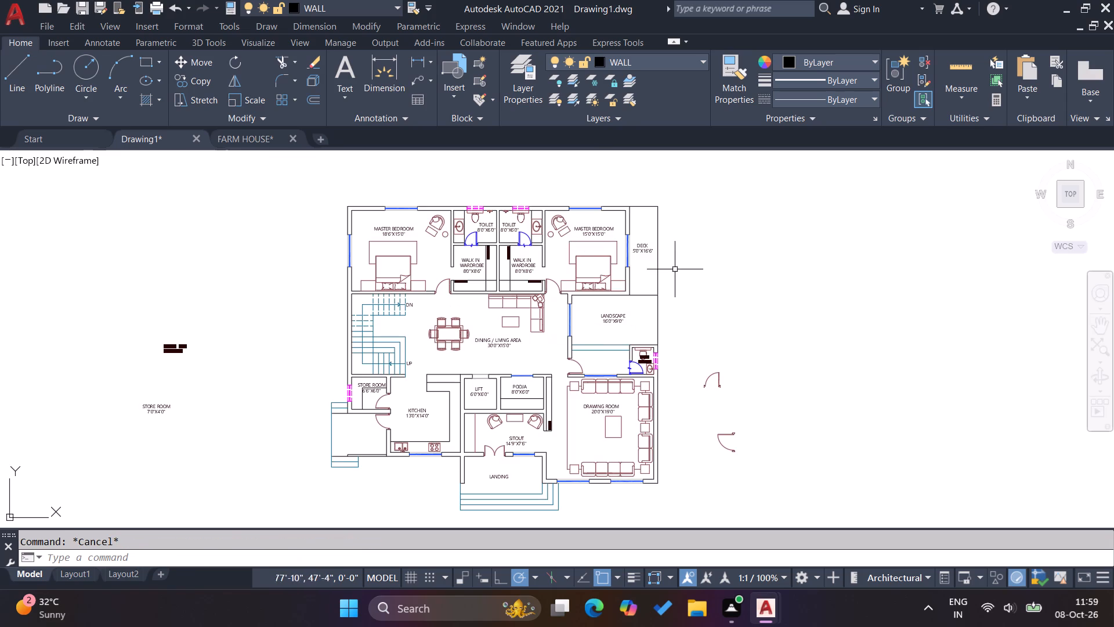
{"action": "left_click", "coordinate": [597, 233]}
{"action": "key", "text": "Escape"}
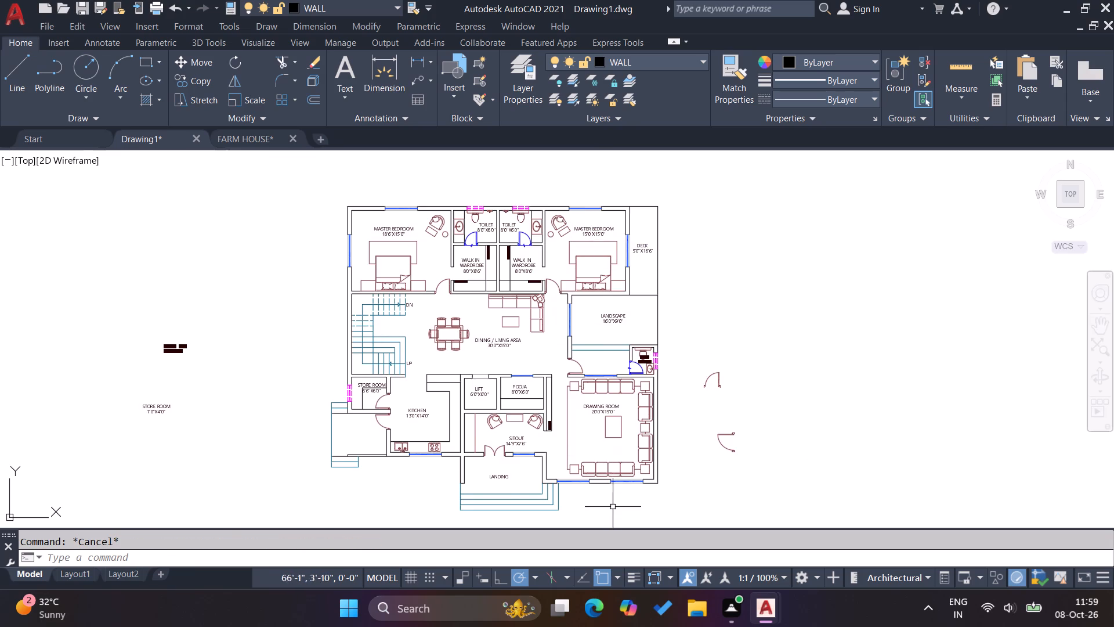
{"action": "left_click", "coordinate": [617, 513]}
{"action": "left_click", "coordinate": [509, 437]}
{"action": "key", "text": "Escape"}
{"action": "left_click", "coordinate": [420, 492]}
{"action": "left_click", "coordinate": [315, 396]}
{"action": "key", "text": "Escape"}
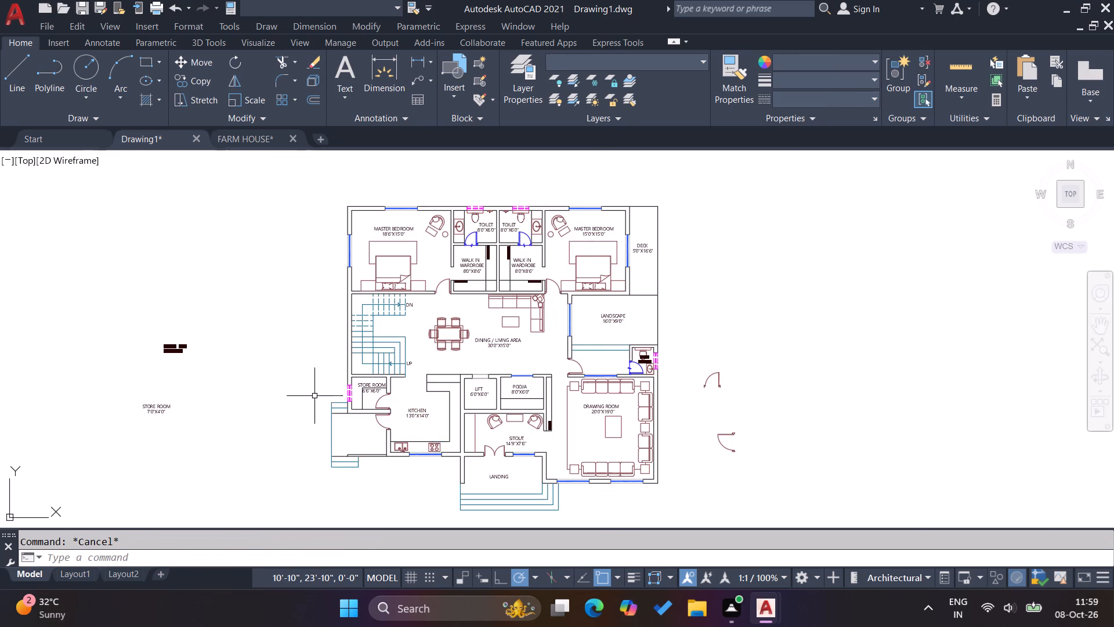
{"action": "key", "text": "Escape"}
Copy the LANDING label from the front entrance into the unlabelled landing outside the kitchen door, below the store room.
{"action": "scroll", "coordinate": [360, 445], "scroll_direction": "up", "scroll_amount": 2}
{"action": "scroll", "coordinate": [559, 399], "scroll_direction": "down", "scroll_amount": 1}
{"action": "scroll", "coordinate": [654, 482], "scroll_direction": "up", "scroll_amount": 1}
{"action": "left_click", "coordinate": [653, 484]}
{"action": "key", "text": "c"}
{"action": "key", "text": "o"}
{"action": "key", "text": "Return"}
{"action": "left_click", "coordinate": [645, 475]}
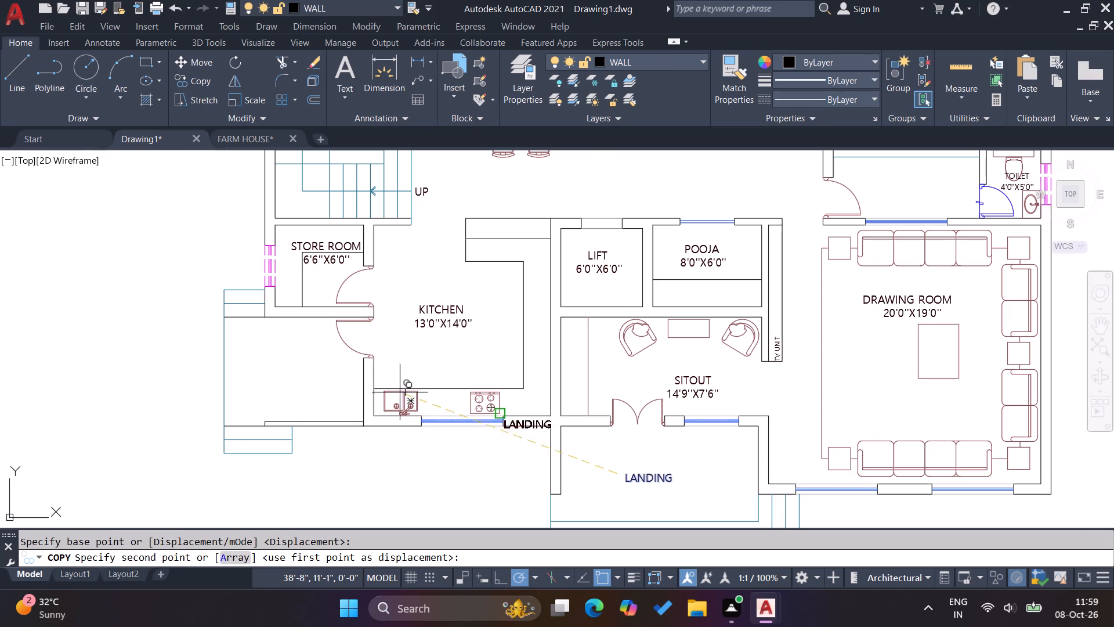
{"action": "scroll", "coordinate": [248, 361], "scroll_direction": "up", "scroll_amount": 1}
{"action": "left_click", "coordinate": [272, 369]}
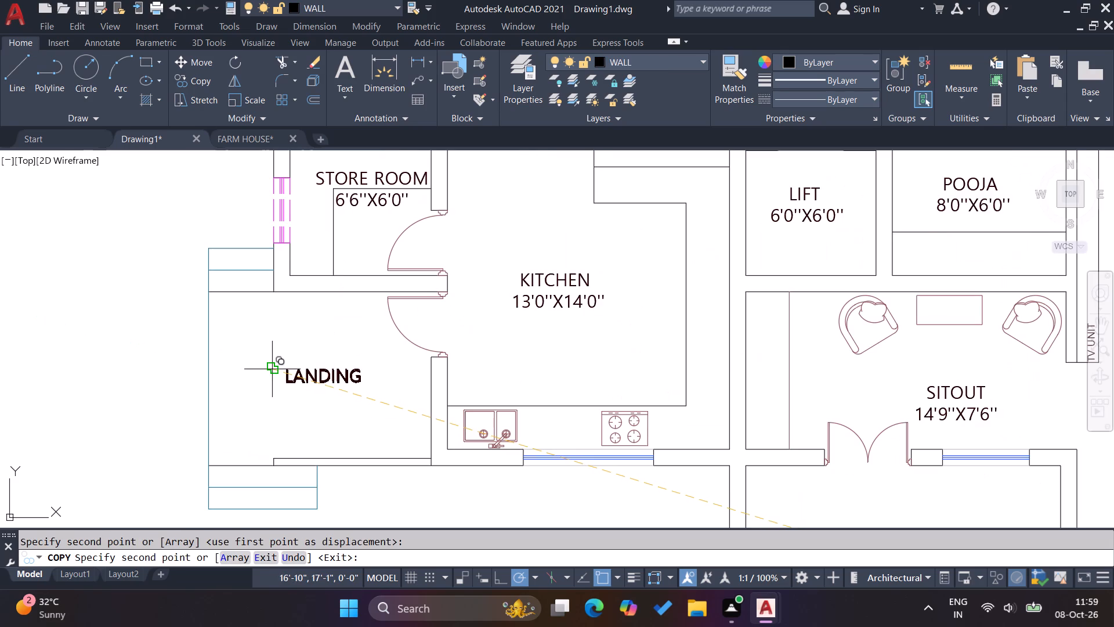
{"action": "key", "text": "Escape"}
{"action": "key", "text": "Escape"}
{"action": "key", "text": "Escape"}
{"action": "double_click", "coordinate": [287, 374]}
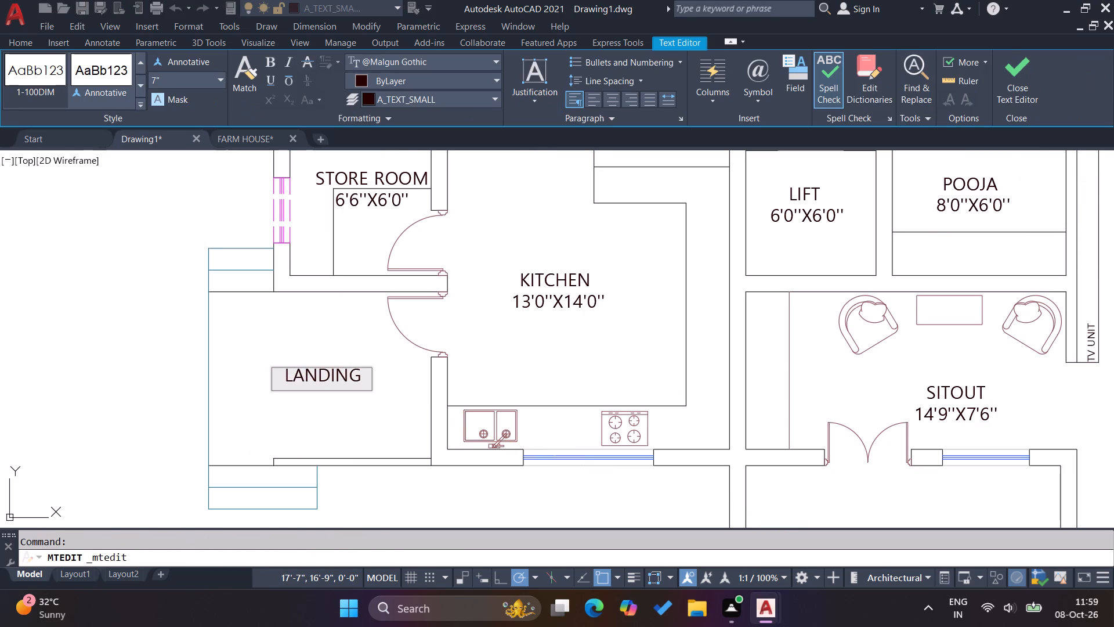
{"action": "key", "text": "Escape"}
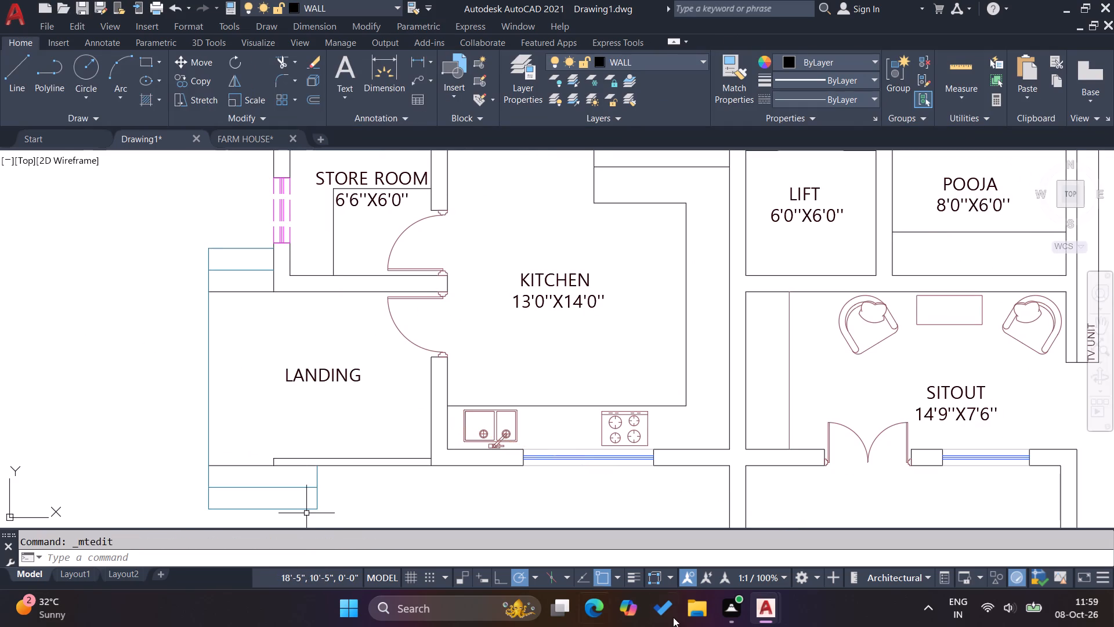
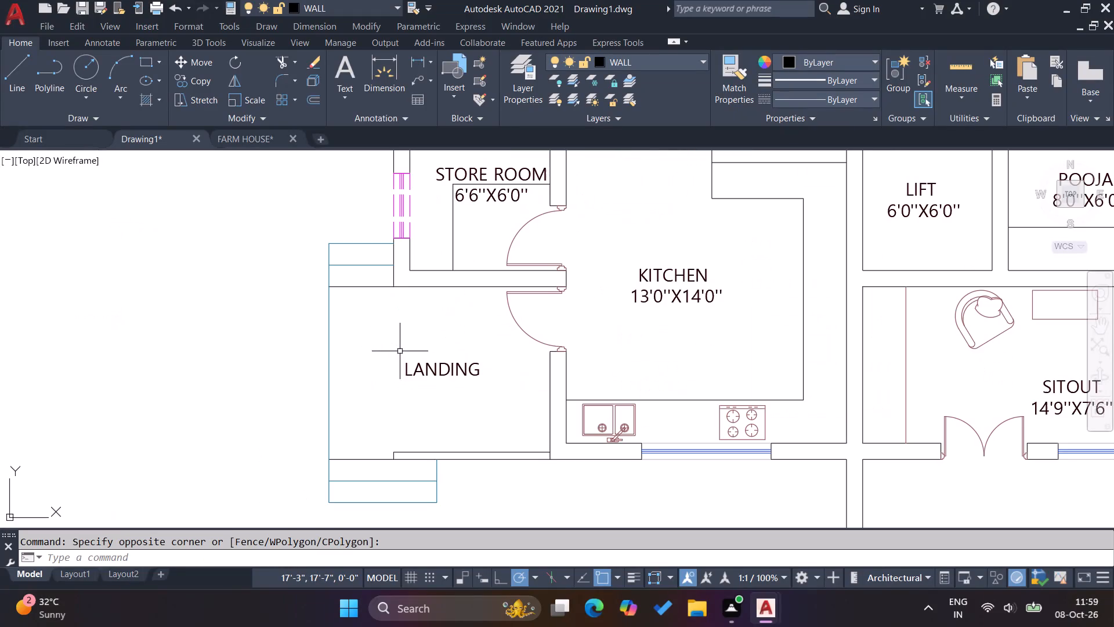
Measure the width and depth of the landing outside the kitchen with linear dimensions, without placing them.
{"action": "left_click", "coordinate": [413, 59]}
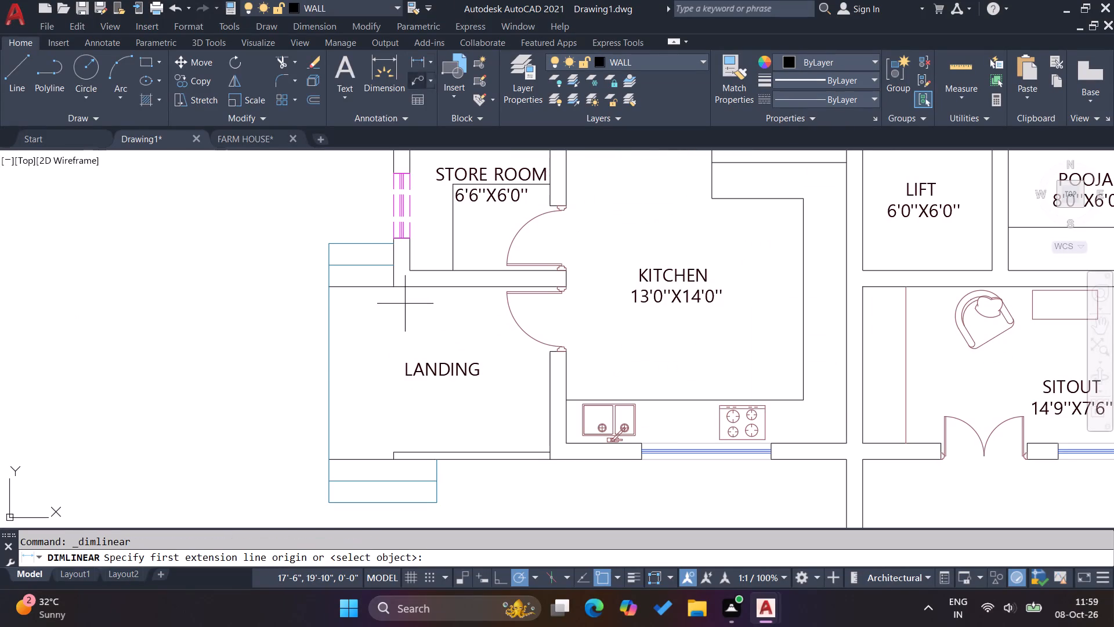
{"action": "left_click", "coordinate": [329, 345]}
{"action": "left_click", "coordinate": [548, 407]}
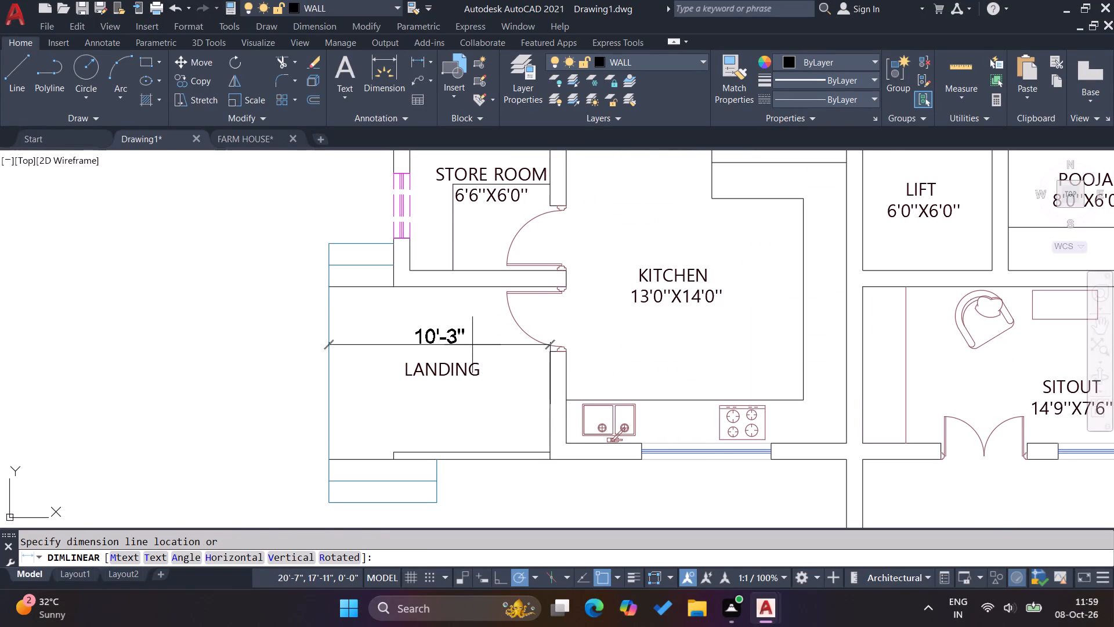
{"action": "key", "text": "Escape"}
{"action": "left_click", "coordinate": [413, 66]}
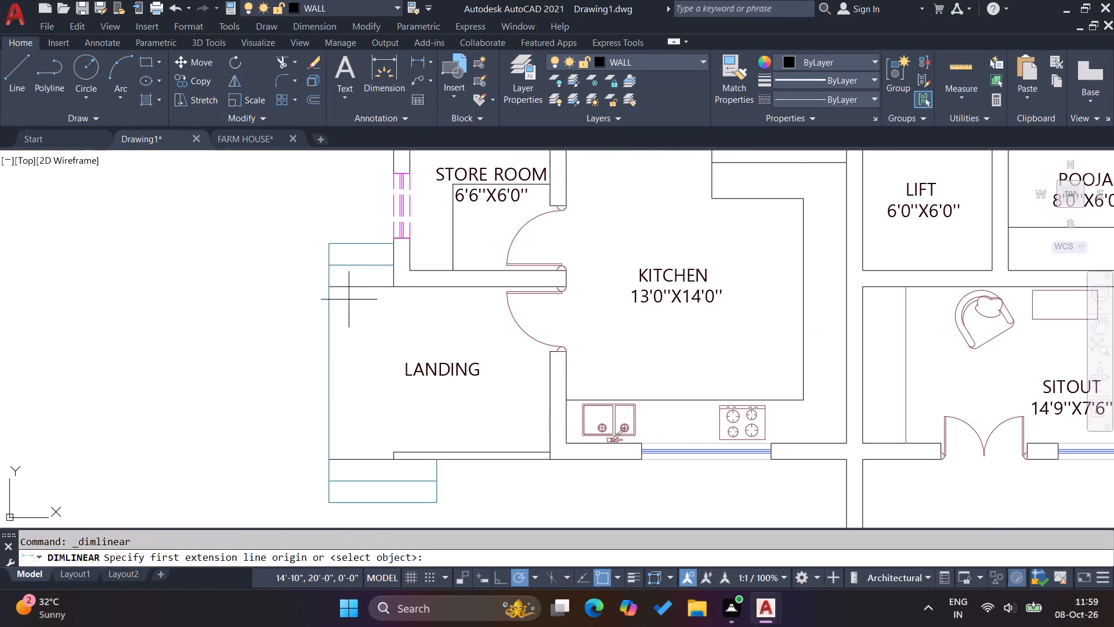
{"action": "left_click", "coordinate": [353, 289]}
{"action": "left_click", "coordinate": [357, 458]}
{"action": "key", "text": "Escape"}
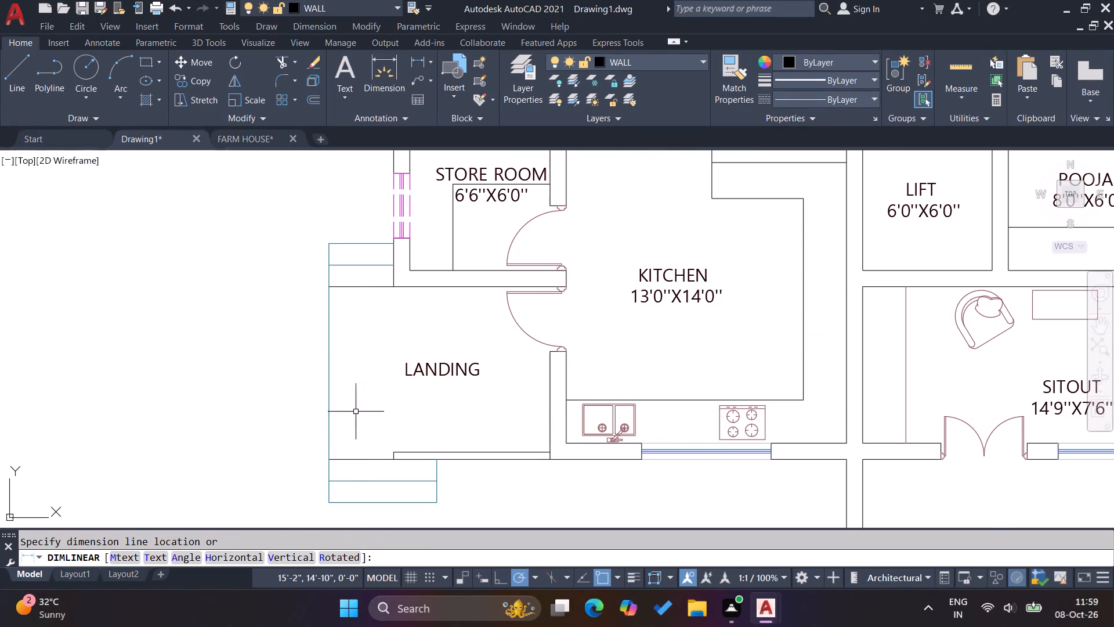
{"action": "key", "text": "Escape"}
Replace the copied LANDING label outside the kitchen with UTILITY and the size 10'0"X8'0" on a second line.
{"action": "scroll", "coordinate": [421, 377], "scroll_direction": "up", "scroll_amount": 1}
{"action": "double_click", "coordinate": [423, 372]}
{"action": "left_click_drag", "start_coordinate": [523, 360], "coordinate": [366, 344]}
{"action": "type", "text": "UTILIT"}
{"action": "key", "text": "y"}
{"action": "key", "text": "Return"}
{"action": "type", "text": "10'"}
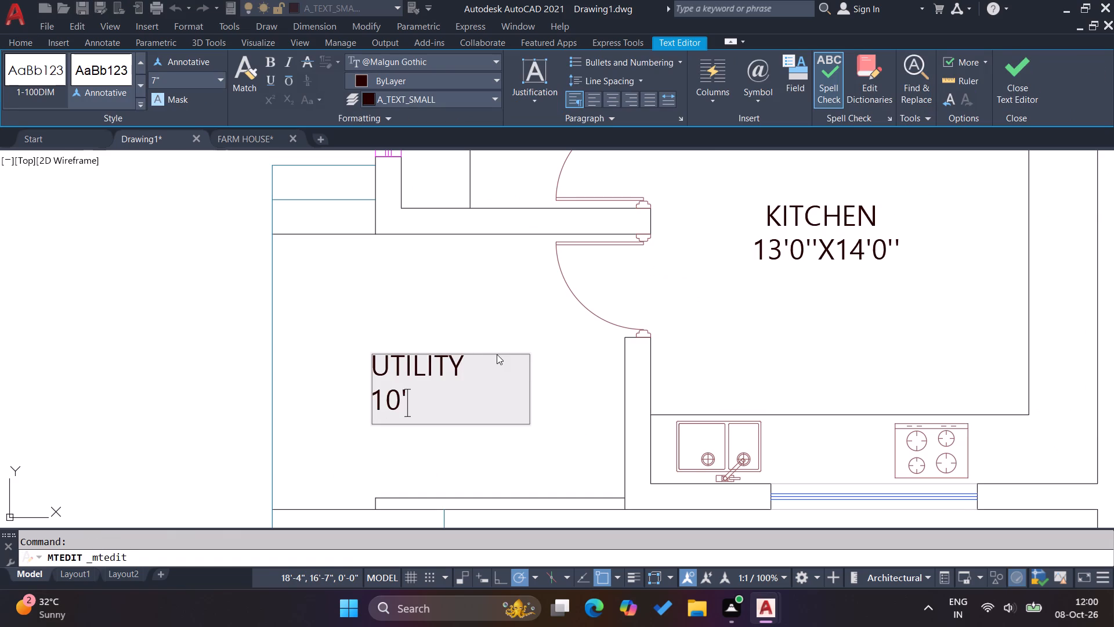
{"action": "key", "text": "0"}
{"action": "key", "text": "shift+quotedbl"}
{"action": "key", "text": "x"}
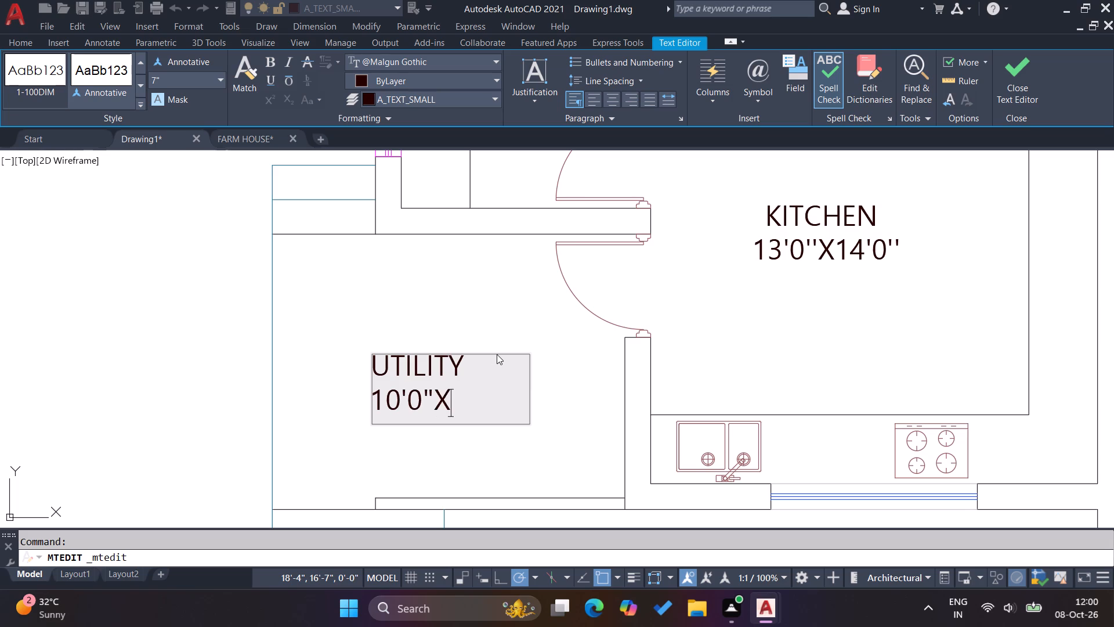
{"action": "key", "text": "8"}
{"action": "type", "text": "'0"}
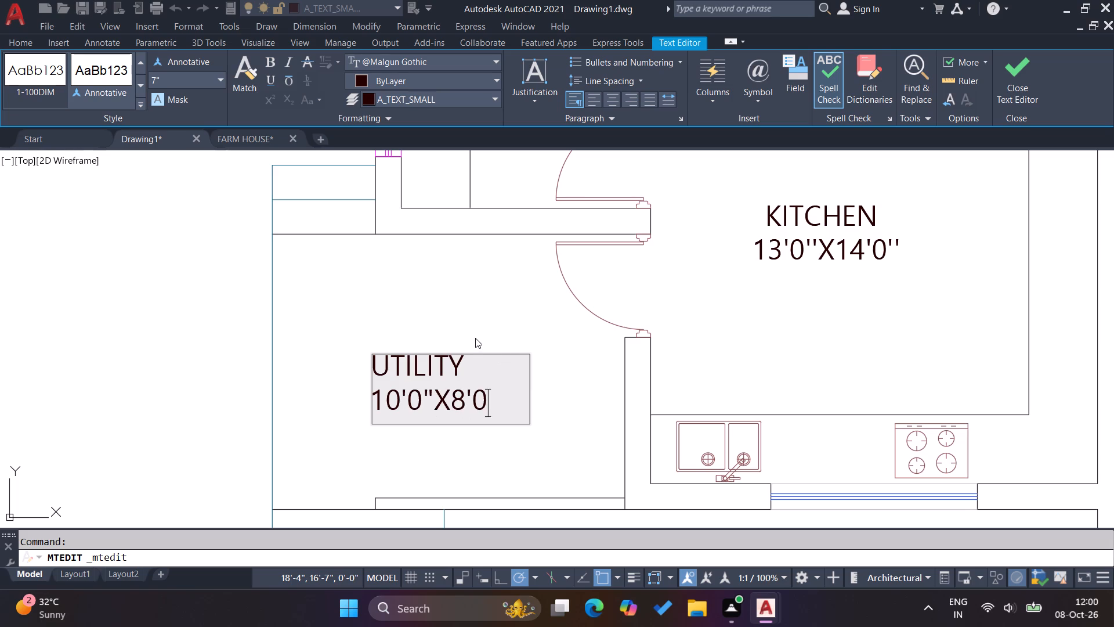
{"action": "key", "text": "shift+quotedbl"}
Indent the word UTILITY by one space to centre it above its size line, and finish the text edit.
{"action": "left_click", "coordinate": [377, 368]}
{"action": "key", "text": "space"}
{"action": "key", "text": "space"}
{"action": "key", "text": "BackSpace"}
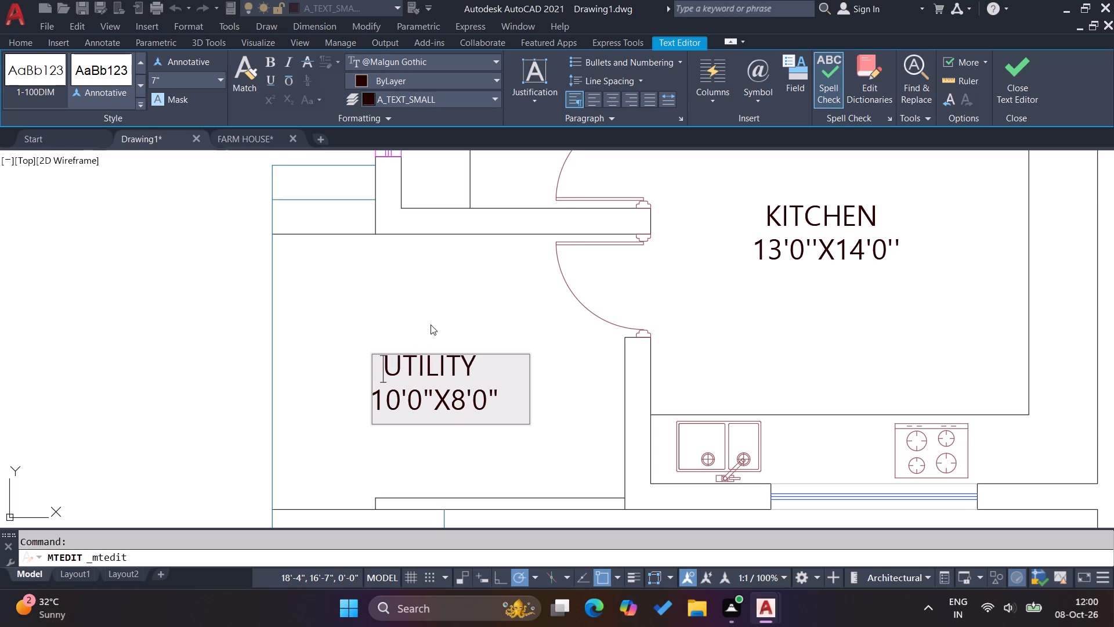
{"action": "left_click", "coordinate": [431, 325]}
{"action": "key", "text": "Escape"}
{"action": "key", "text": "Escape"}
Narrow the text frame of the UTILITY label so that it fits closely around its two lines.
{"action": "left_click", "coordinate": [480, 428]}
{"action": "left_click", "coordinate": [474, 368]}
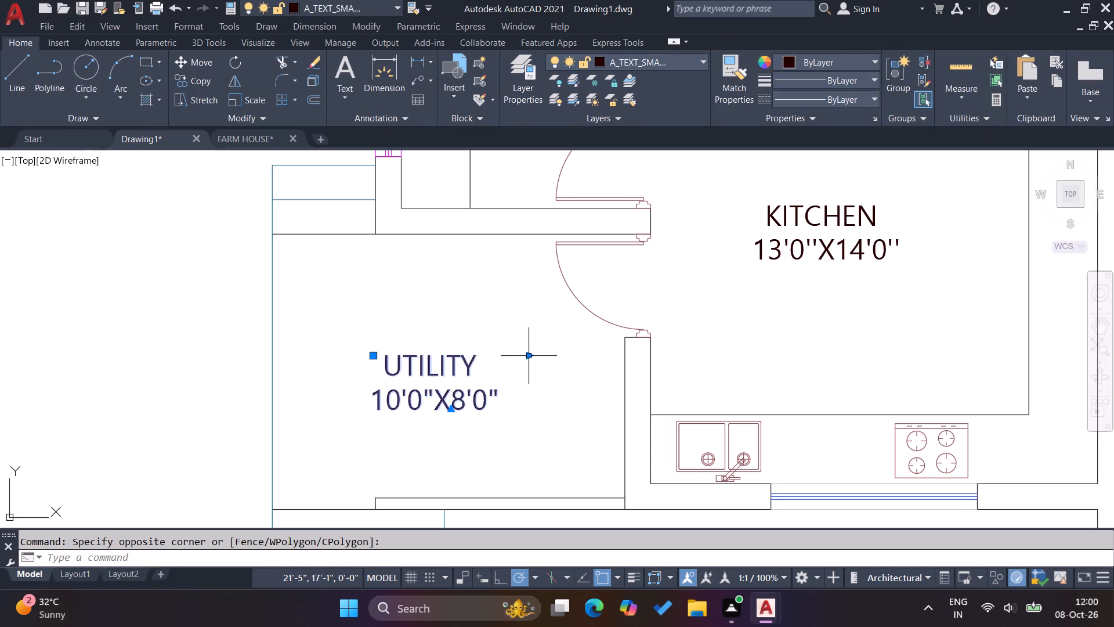
{"action": "left_click", "coordinate": [529, 358]}
{"action": "left_click", "coordinate": [495, 356]}
{"action": "key", "text": "Escape"}
{"action": "key", "text": "Escape"}
{"action": "key", "text": "Escape"}
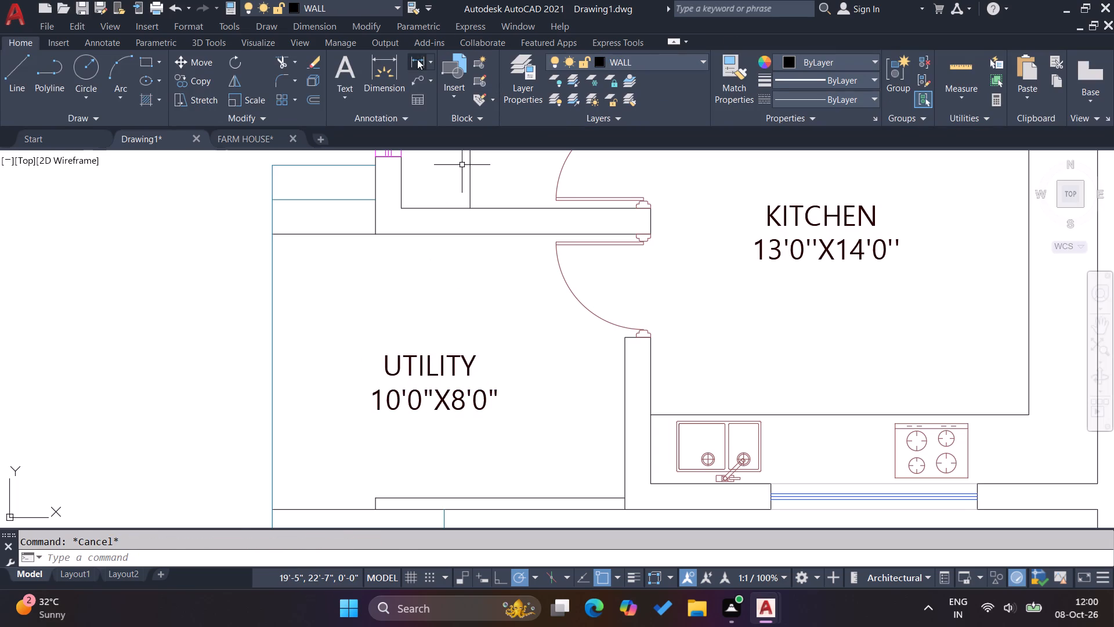
Measure the utility area's depth from the store room wall to the outer edge with a linear dimension, without placing it.
{"action": "left_click", "coordinate": [414, 63]}
{"action": "left_click", "coordinate": [371, 235]}
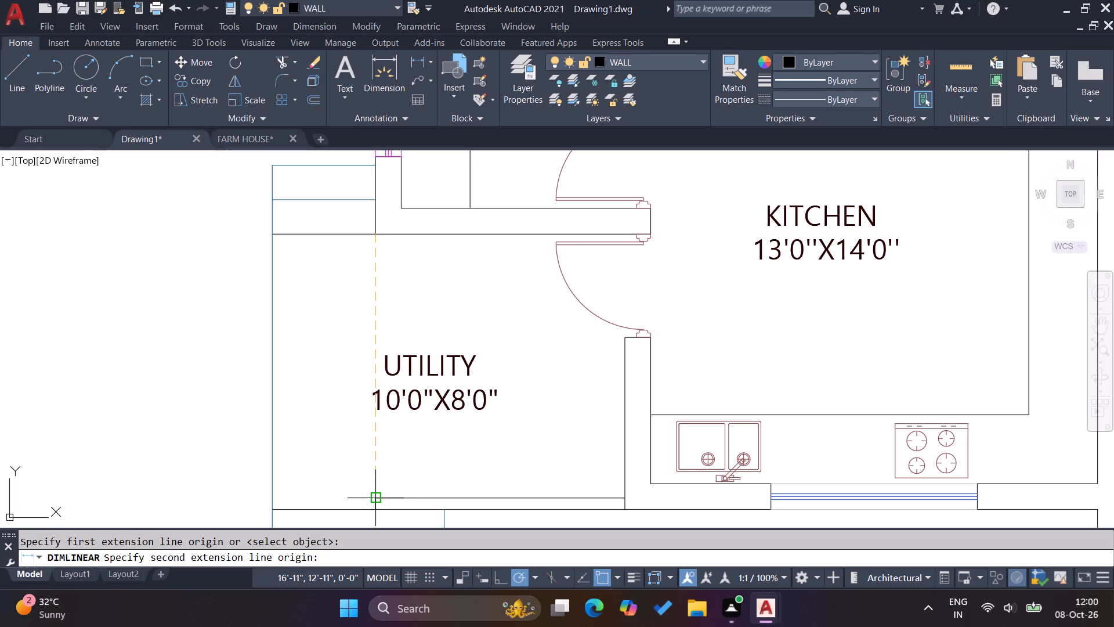
{"action": "left_click", "coordinate": [379, 511]}
{"action": "key", "text": "Escape"}
{"action": "key", "text": "Escape"}
{"action": "key", "text": "Escape"}
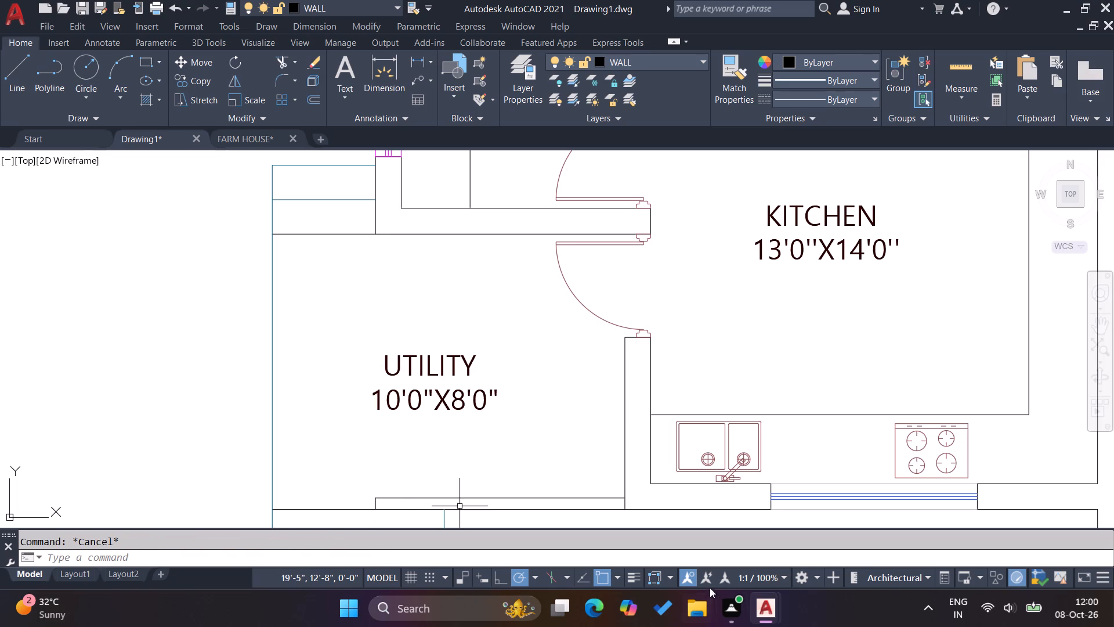
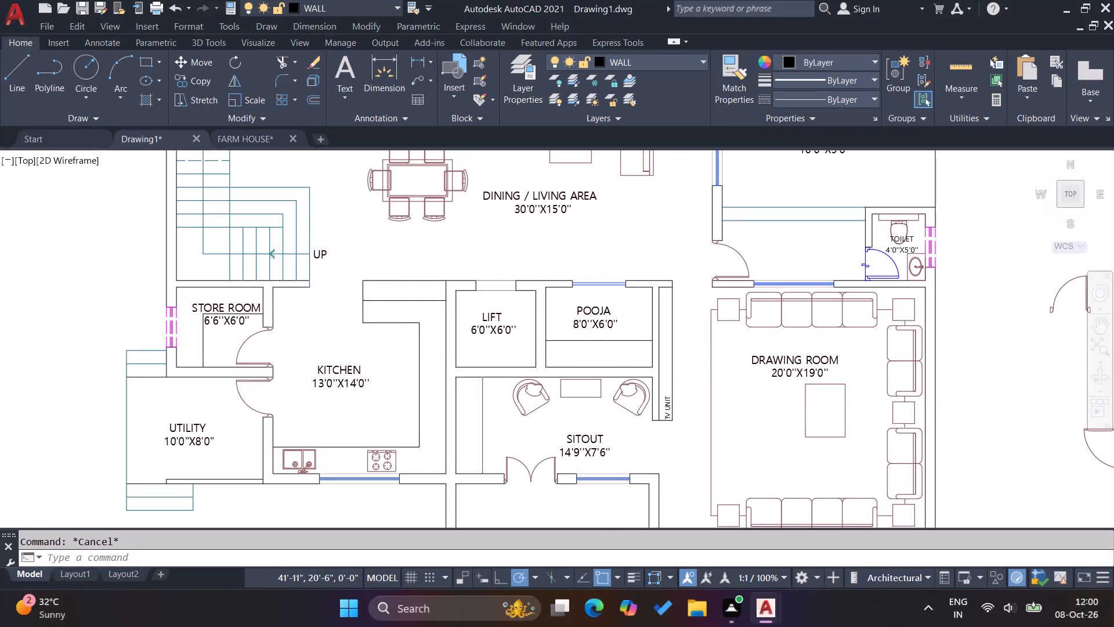
Draw a rectangle across the wall opening between the master bedroom nearer the staircase and its walk-in wardrobe.
{"action": "scroll", "coordinate": [566, 322], "scroll_direction": "up", "scroll_amount": 2}
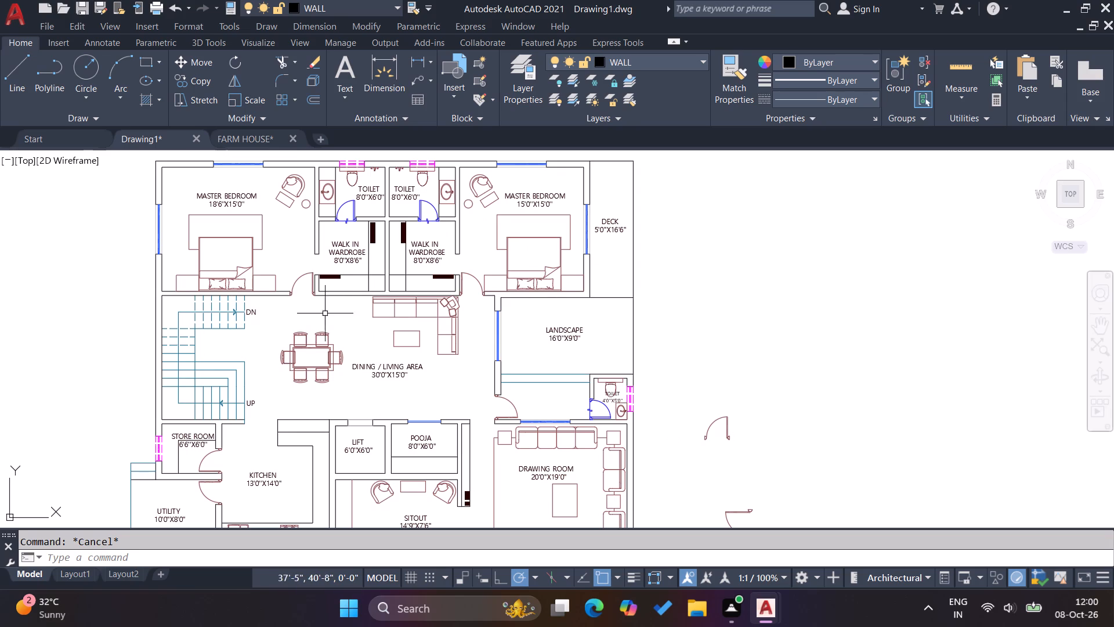
{"action": "scroll", "coordinate": [434, 275], "scroll_direction": "down", "scroll_amount": 1}
{"action": "scroll", "coordinate": [317, 322], "scroll_direction": "up", "scroll_amount": 1}
{"action": "scroll", "coordinate": [443, 332], "scroll_direction": "down", "scroll_amount": 1}
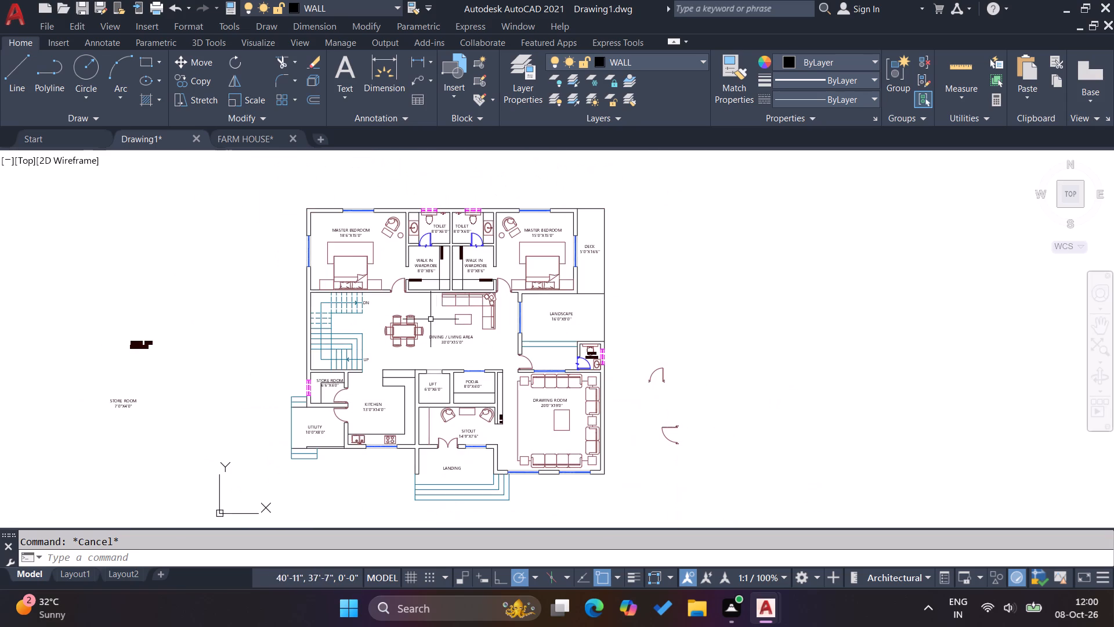
{"action": "scroll", "coordinate": [400, 295], "scroll_direction": "up", "scroll_amount": 2}
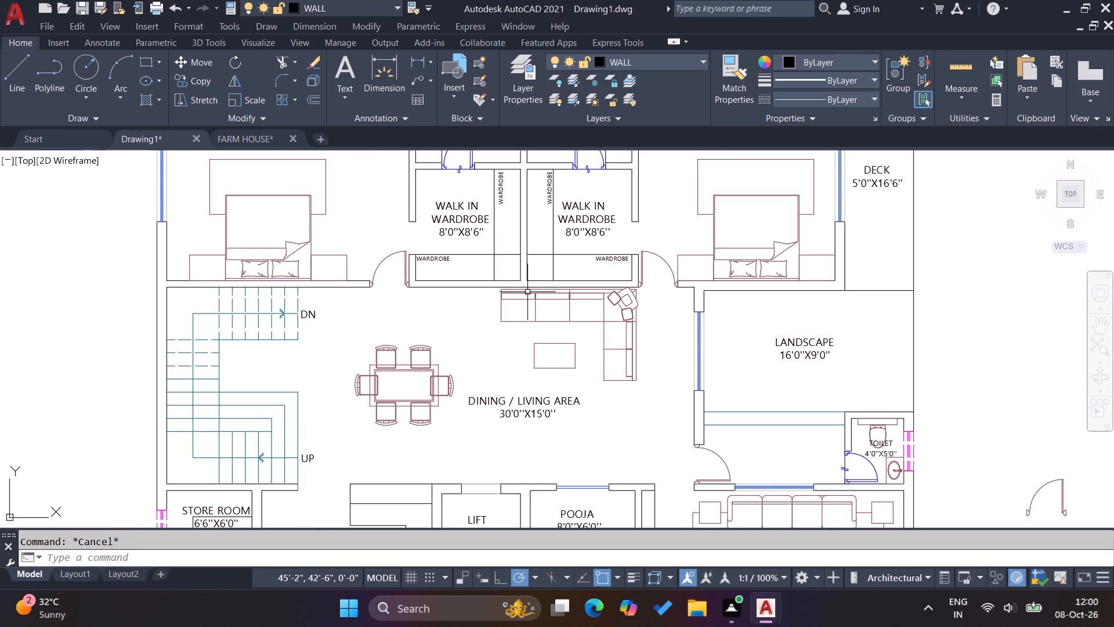
{"action": "type", "text": "REC"}
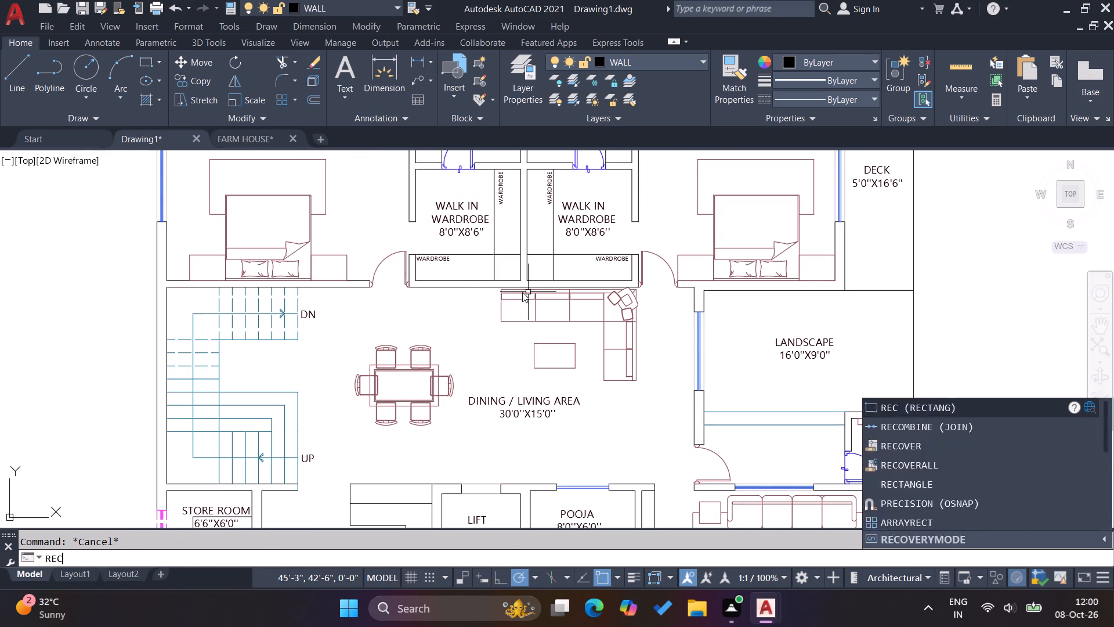
{"action": "key", "text": "Return"}
{"action": "scroll", "coordinate": [391, 224], "scroll_direction": "up", "scroll_amount": 3}
{"action": "left_click", "coordinate": [454, 220]}
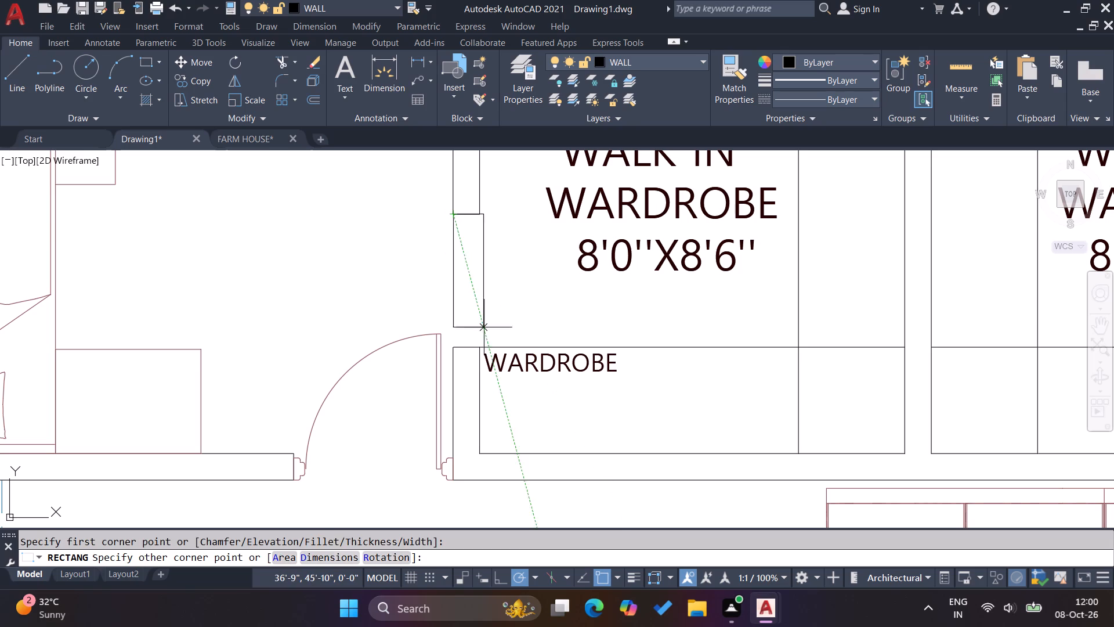
{"action": "left_click", "coordinate": [479, 344]}
{"action": "key", "text": "Escape"}
{"action": "key", "text": "Escape"}
Give the new opening rectangle the ACAD_ISO02W100 dashed linetype and put it on the furniture layer.
{"action": "left_click_drag", "start_coordinate": [494, 311], "coordinate": [489, 304]}
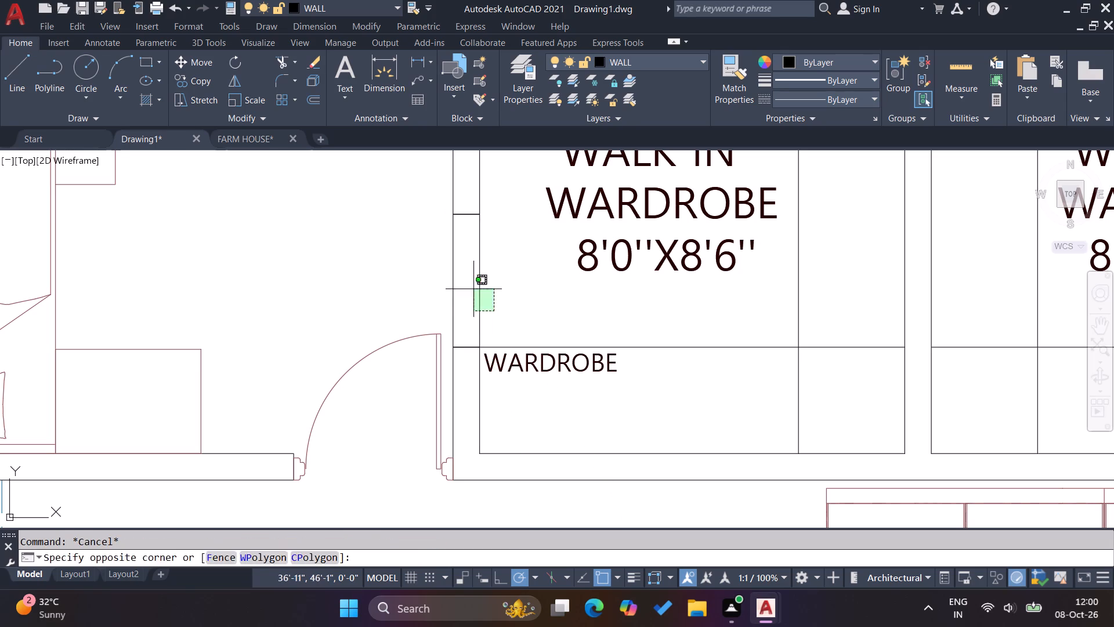
{"action": "left_click", "coordinate": [449, 268]}
{"action": "left_click", "coordinate": [671, 67]}
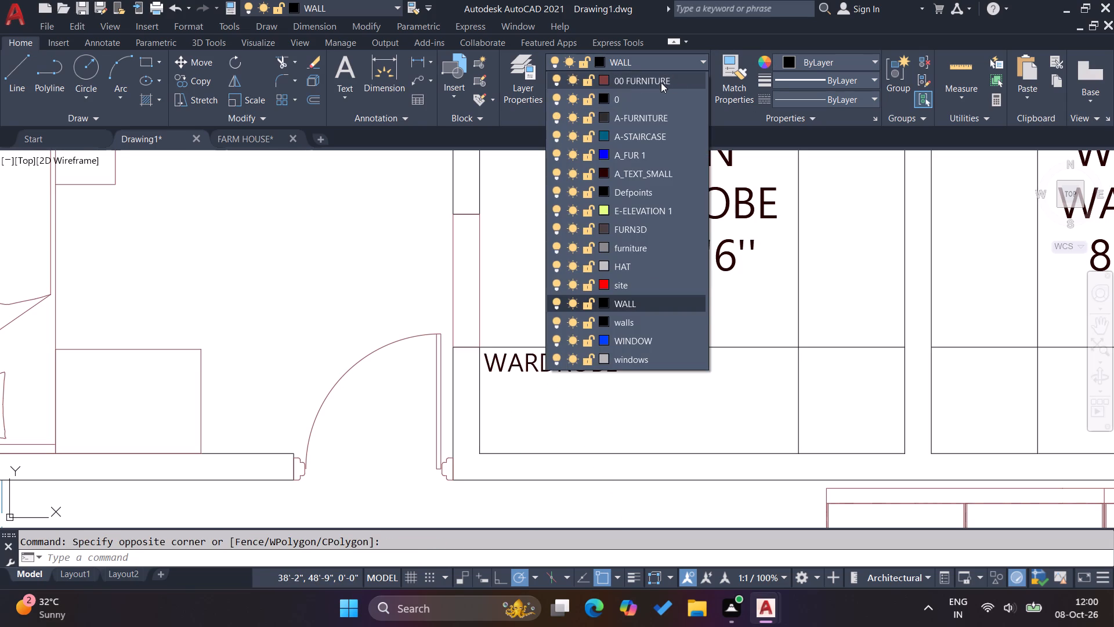
{"action": "left_click", "coordinate": [629, 119]}
{"action": "left_click", "coordinate": [788, 96]}
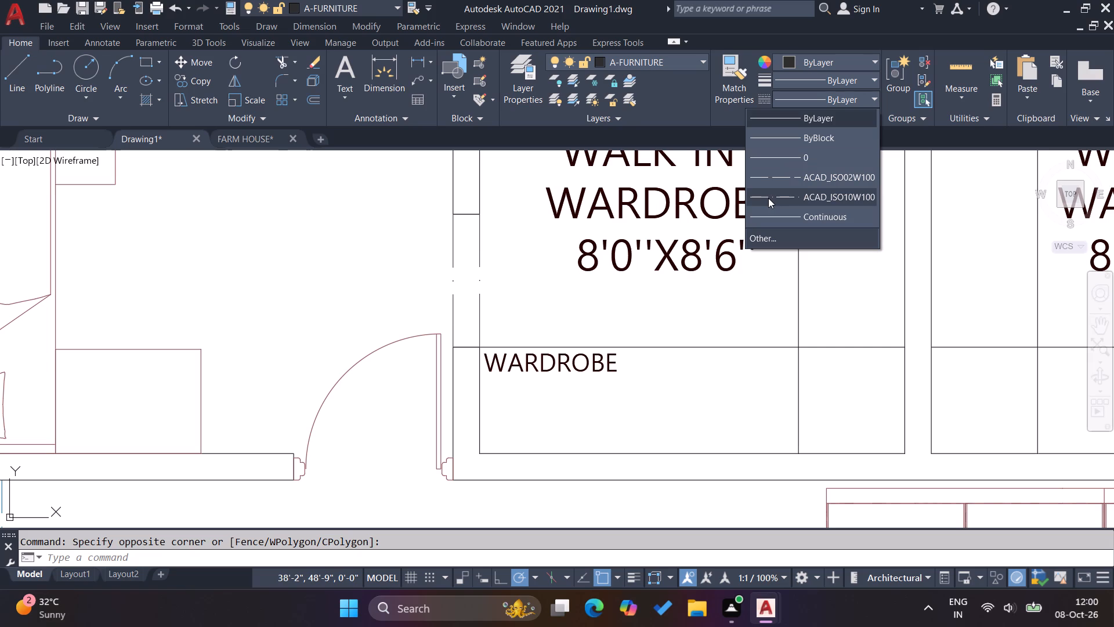
{"action": "scroll", "coordinate": [765, 177], "scroll_direction": "down", "scroll_amount": 1}
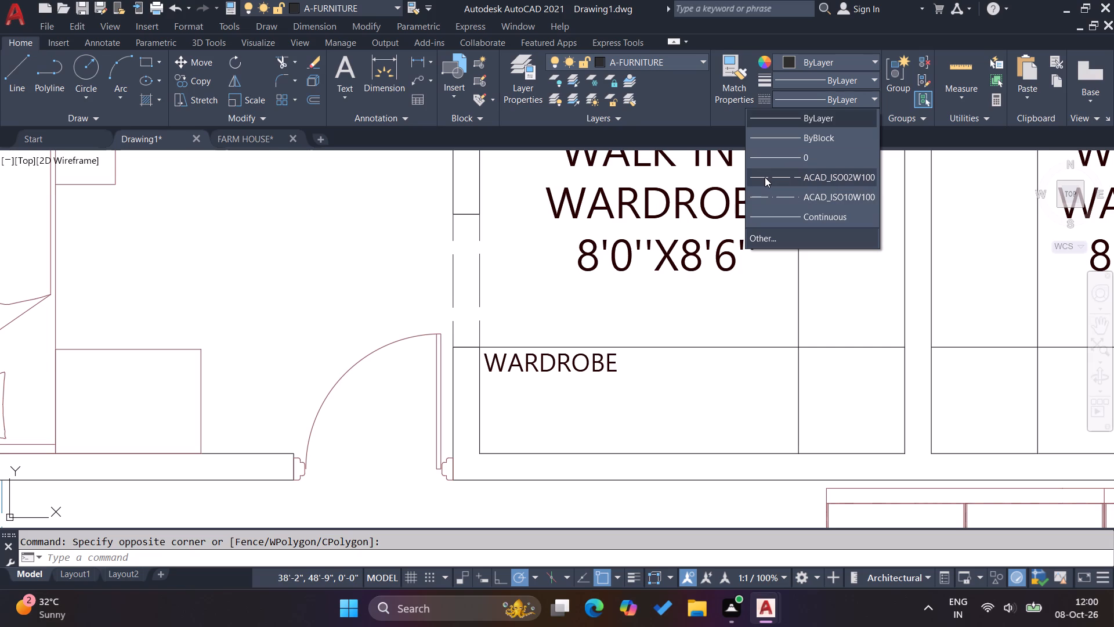
{"action": "left_click", "coordinate": [765, 177]}
{"action": "left_click", "coordinate": [490, 277]}
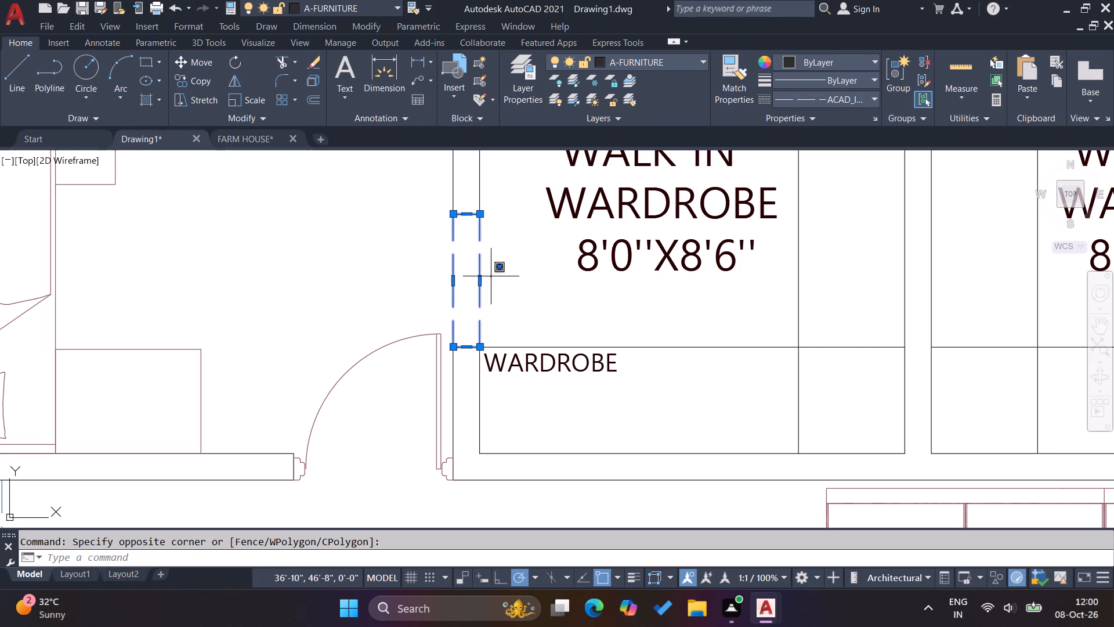
{"action": "left_click", "coordinate": [460, 258]}
{"action": "left_click", "coordinate": [624, 64]}
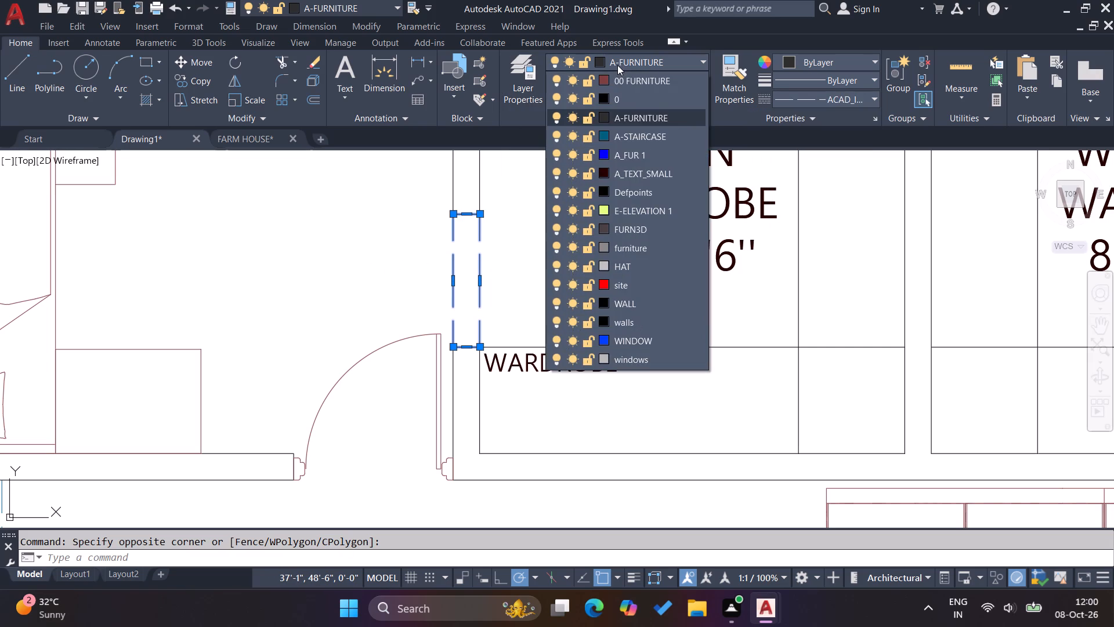
{"action": "left_click", "coordinate": [616, 247]}
{"action": "key", "text": "Escape"}
{"action": "key", "text": "Escape"}
{"action": "key", "text": "Escape"}
Copy the dashed opening rectangle to the matching wall opening of the other walk-in wardrobe, next to the 15'0"X15'0" master bedroom.
{"action": "left_click", "coordinate": [513, 290]}
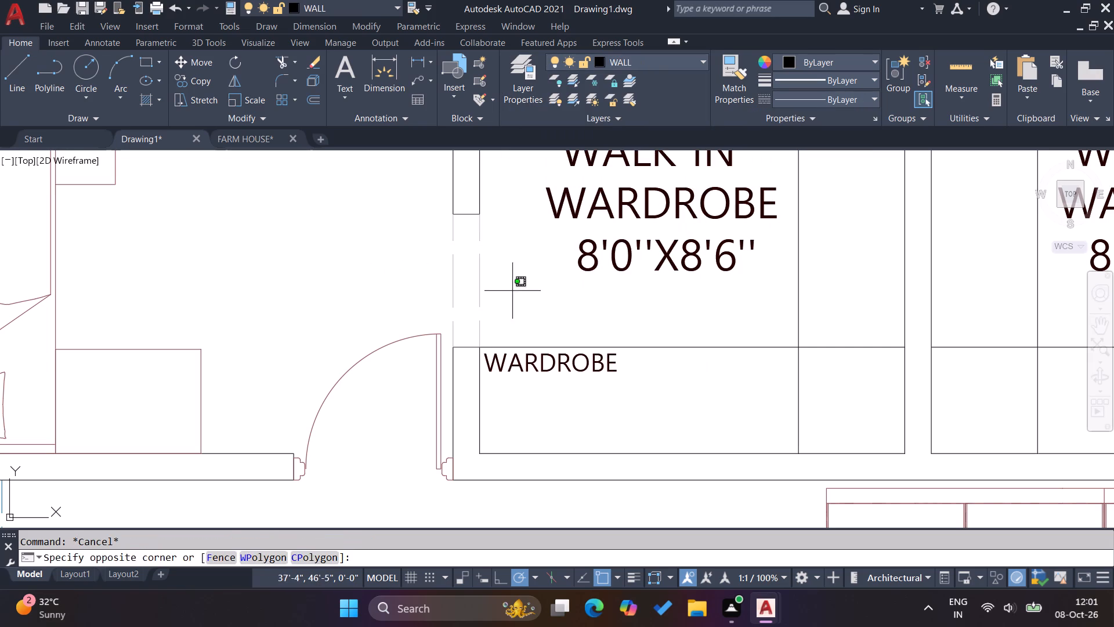
{"action": "left_click", "coordinate": [464, 279]}
{"action": "key", "text": "c"}
{"action": "key", "text": "o"}
{"action": "key", "text": "Return"}
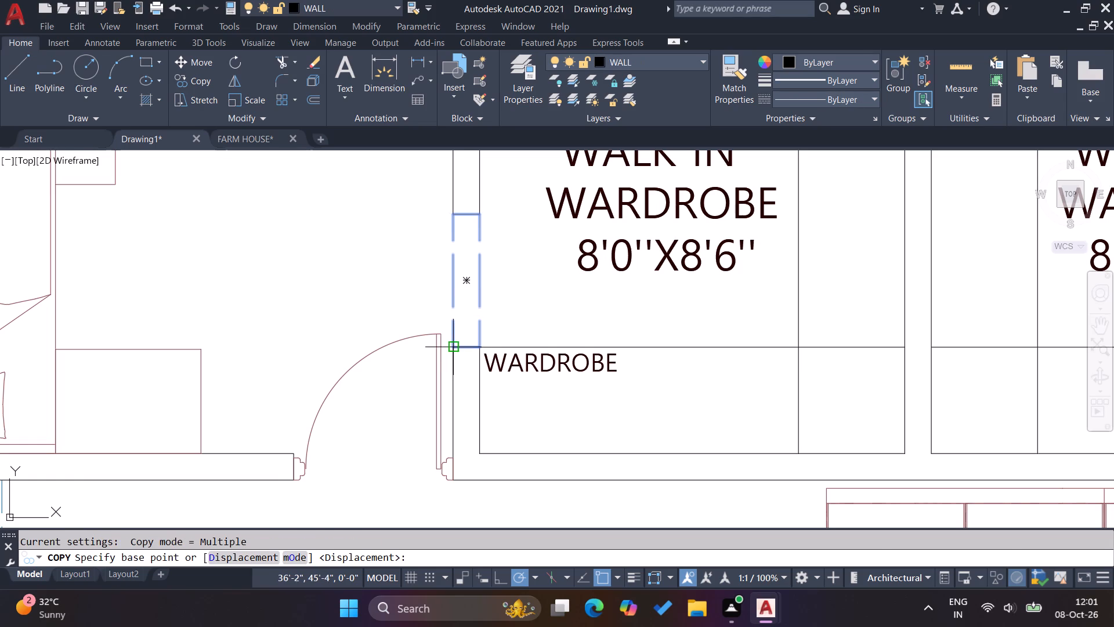
{"action": "left_click", "coordinate": [454, 343]}
{"action": "scroll", "coordinate": [465, 278], "scroll_direction": "down", "scroll_amount": 2}
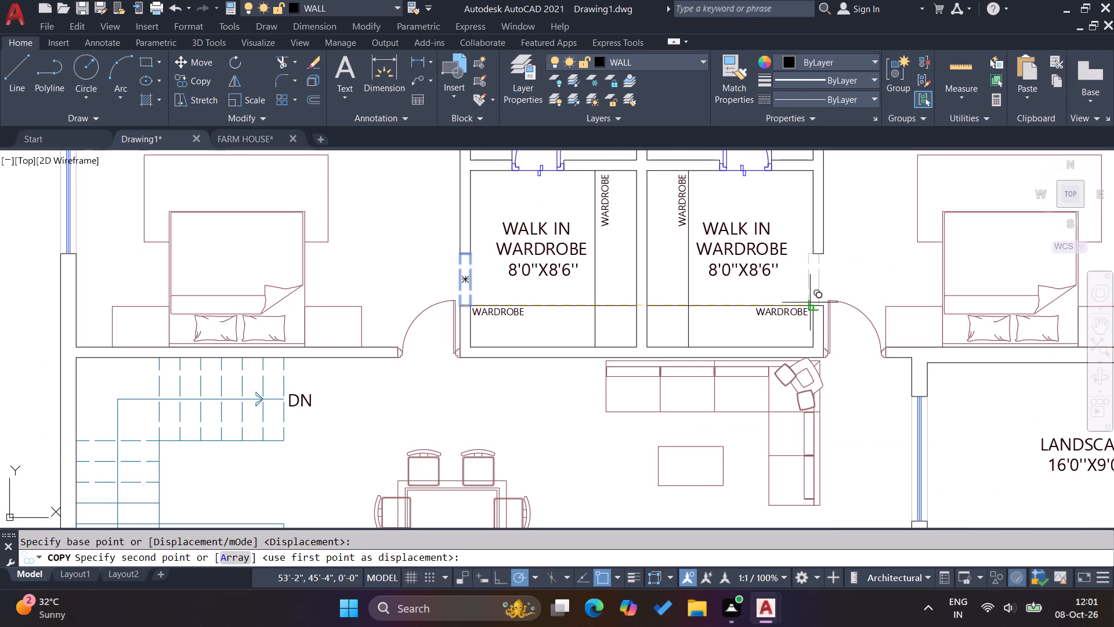
{"action": "left_click", "coordinate": [815, 303]}
{"action": "key", "text": "Escape"}
{"action": "key", "text": "Escape"}
{"action": "scroll", "coordinate": [599, 270], "scroll_direction": "down", "scroll_amount": 3}
{"action": "key", "text": "Escape"}
{"action": "key", "text": "Escape"}
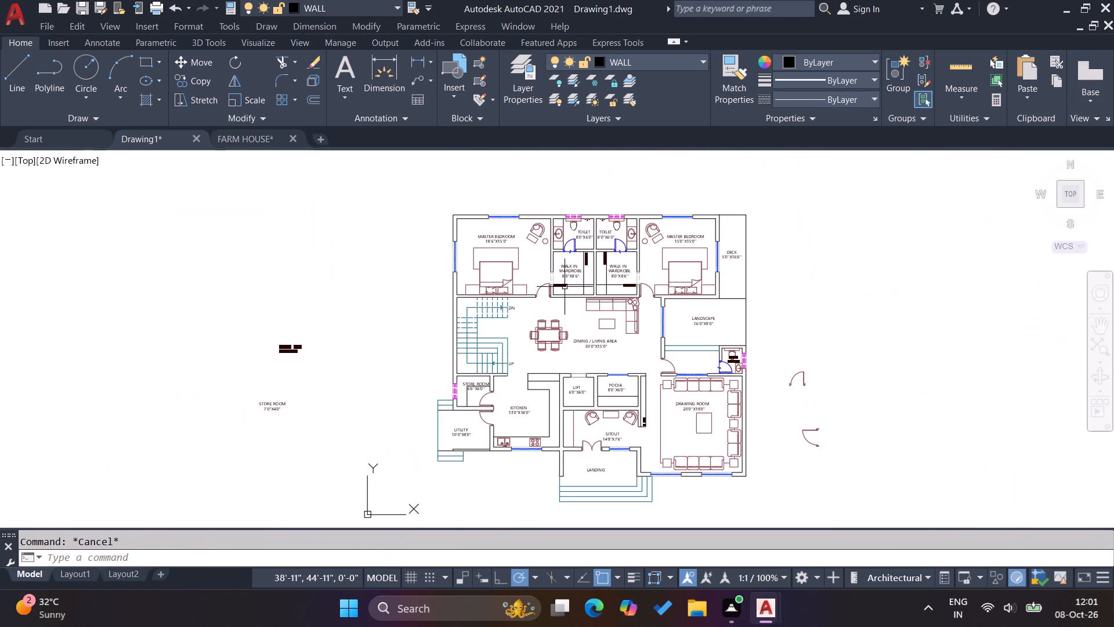
Draw a rectangle across the wall opening between the dining/living area and the kitchen, beside the stair's UP end.
{"action": "scroll", "coordinate": [505, 392], "scroll_direction": "up", "scroll_amount": 3}
{"action": "type", "text": "REC"}
{"action": "key", "text": "Return"}
{"action": "scroll", "coordinate": [511, 331], "scroll_direction": "up", "scroll_amount": 2}
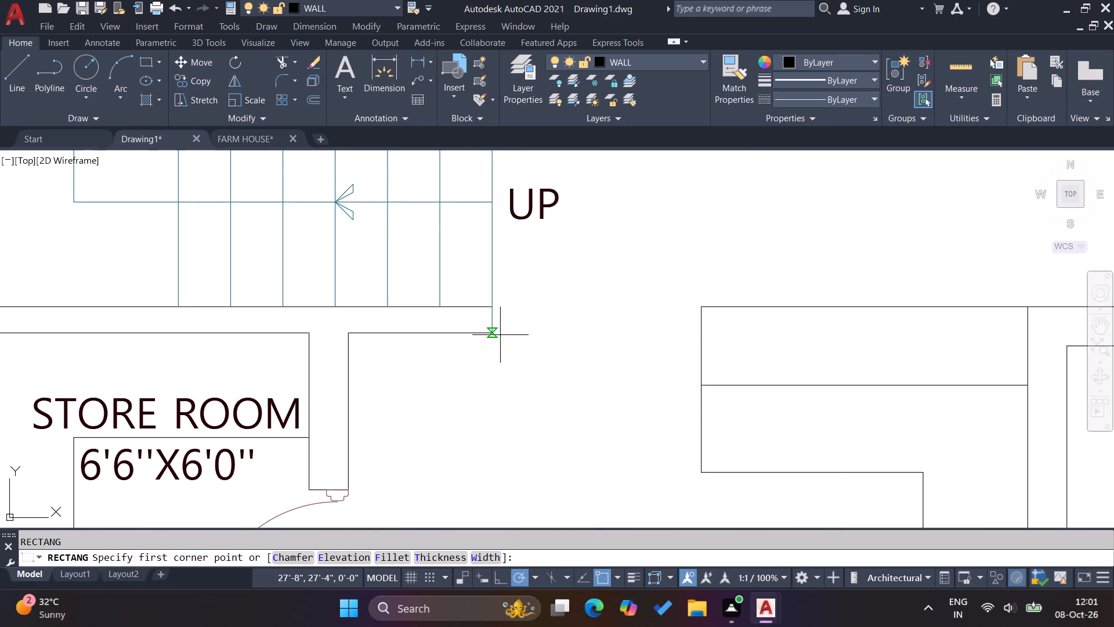
{"action": "left_click", "coordinate": [495, 334]}
{"action": "left_click", "coordinate": [697, 308]}
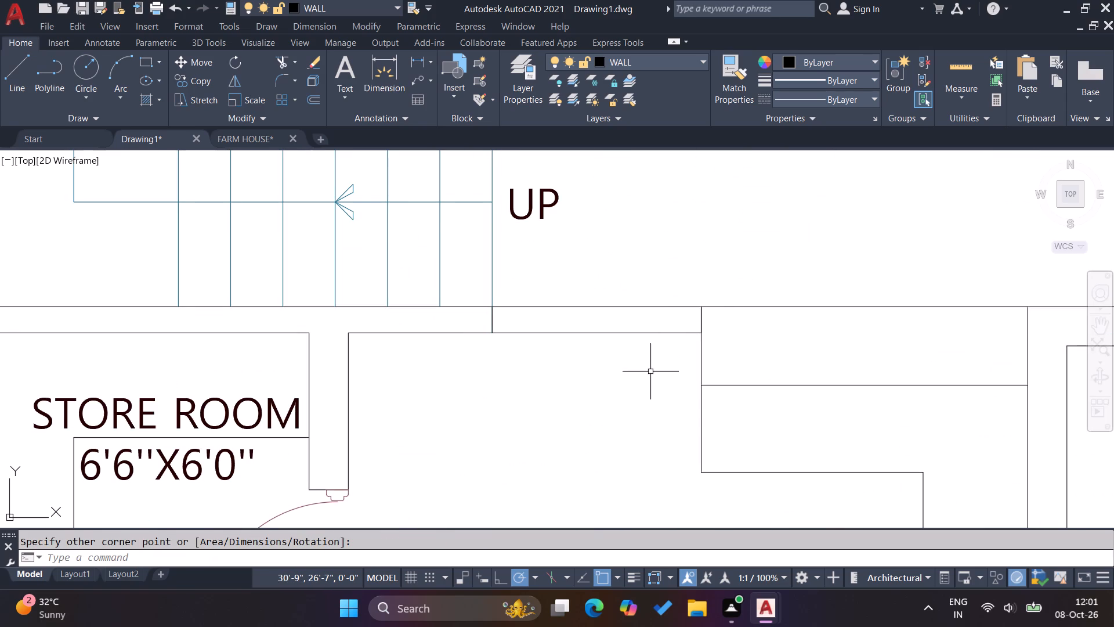
{"action": "key", "text": "Escape"}
{"action": "key", "text": "Escape"}
Match the kitchen opening rectangle's properties to the dashed rectangle at the walk-in wardrobe opening.
{"action": "type", "text": "MA"}
{"action": "key", "text": "Return"}
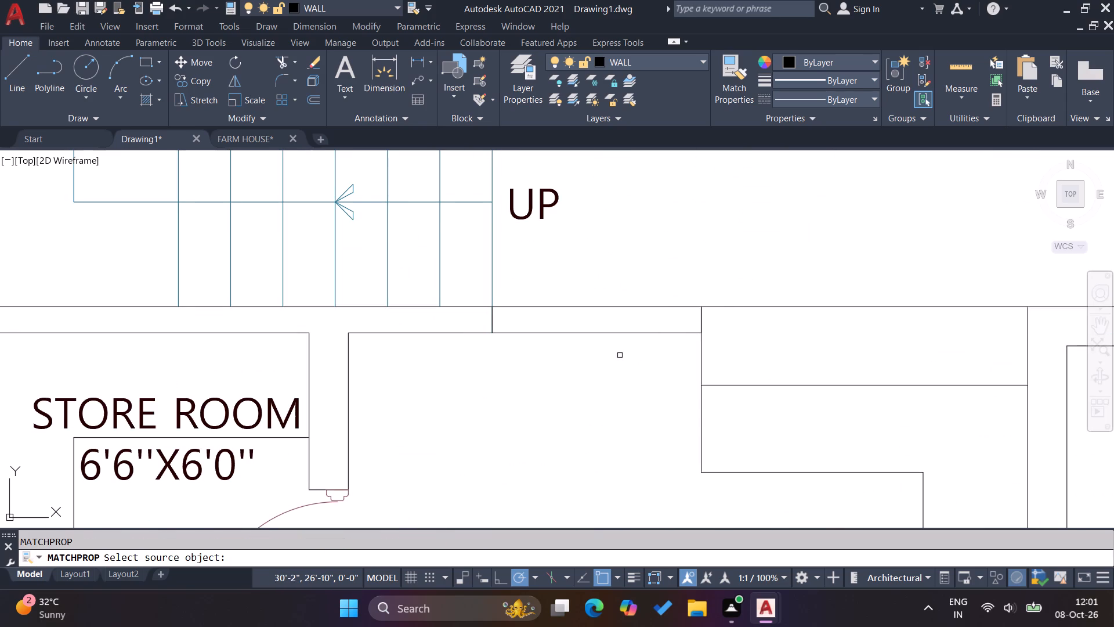
{"action": "scroll", "coordinate": [568, 329], "scroll_direction": "down", "scroll_amount": 4}
{"action": "left_click", "coordinate": [630, 175]}
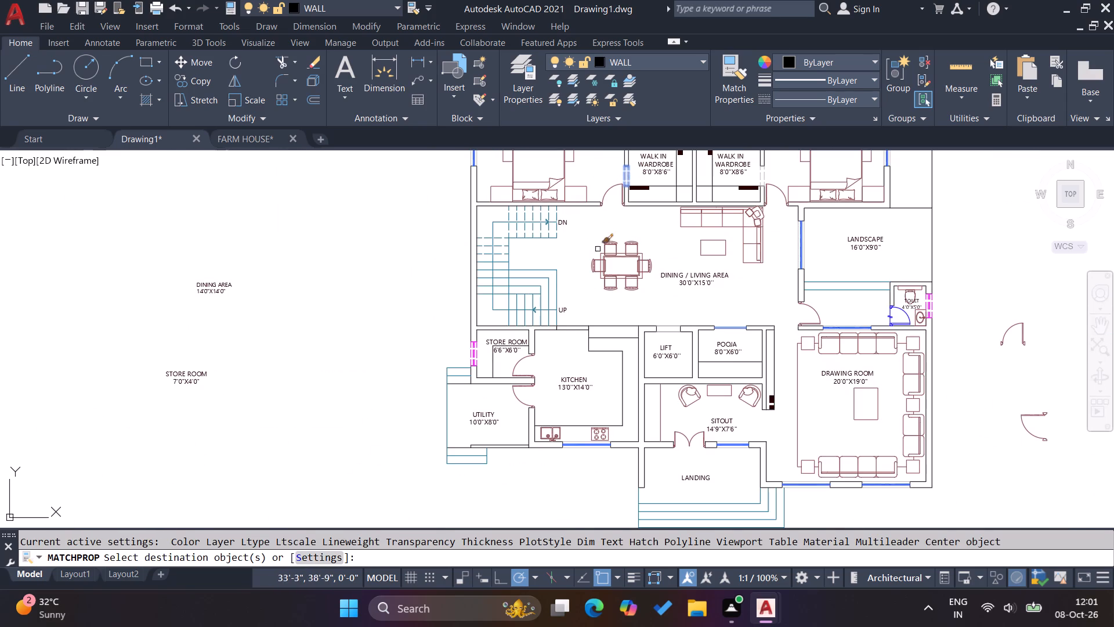
{"action": "left_click", "coordinate": [576, 331]}
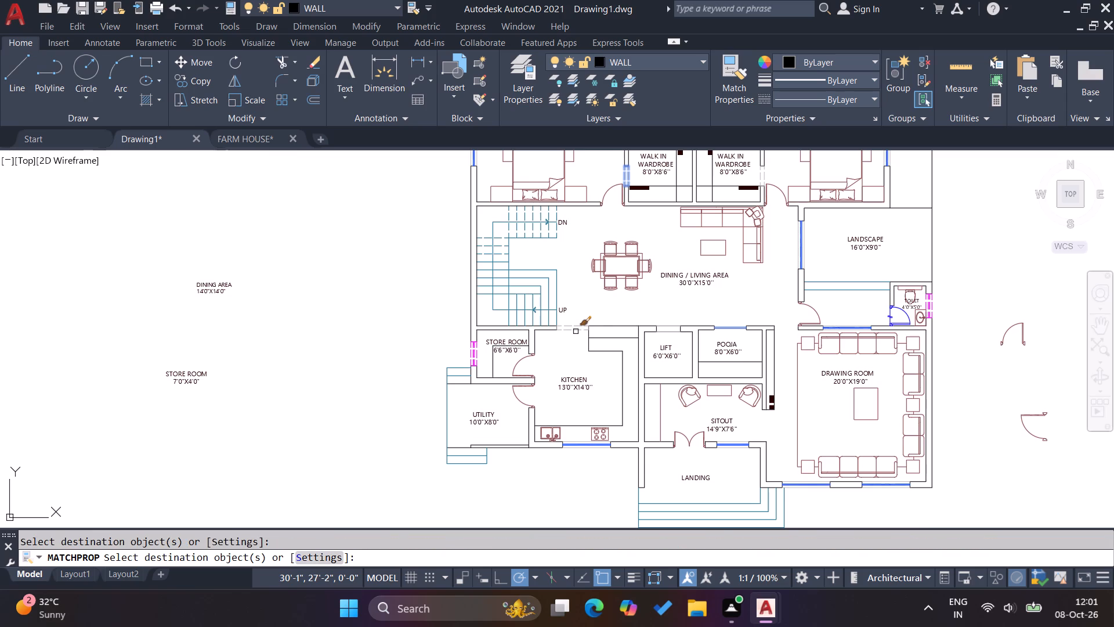
{"action": "key", "text": "Escape"}
{"action": "key", "text": "Escape"}
Draw a rectangle across the wall opening between the sitout and the drawing room, from the TV unit wall's end to the front wall.
{"action": "scroll", "coordinate": [757, 435], "scroll_direction": "up", "scroll_amount": 2}
{"action": "type", "text": "REC"}
{"action": "key", "text": "Return"}
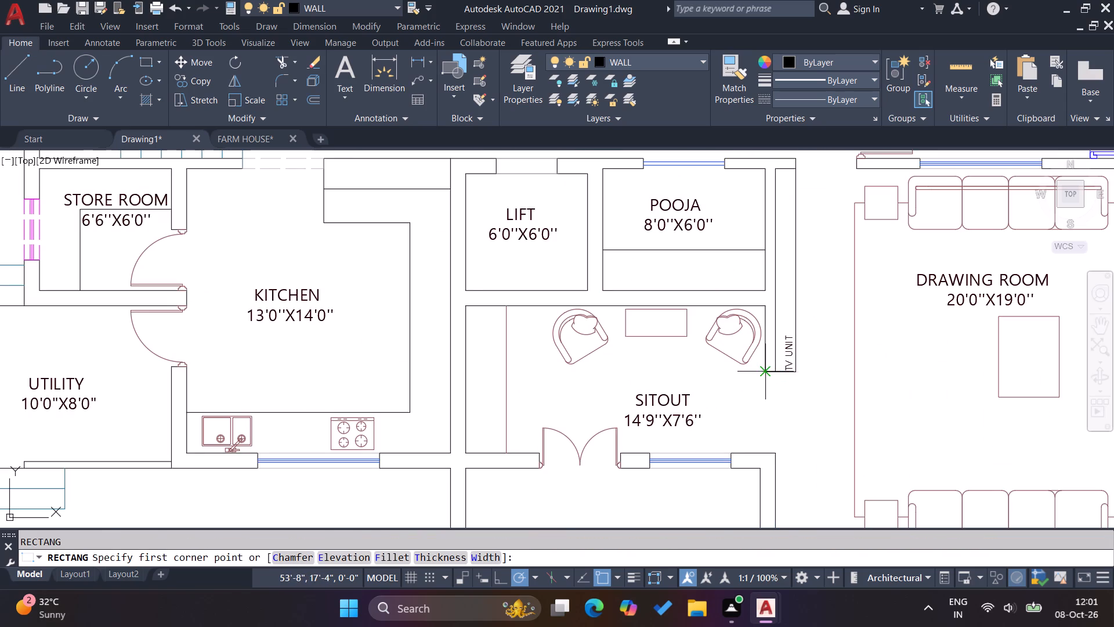
{"action": "left_click", "coordinate": [763, 373]}
{"action": "left_click", "coordinate": [775, 453]}
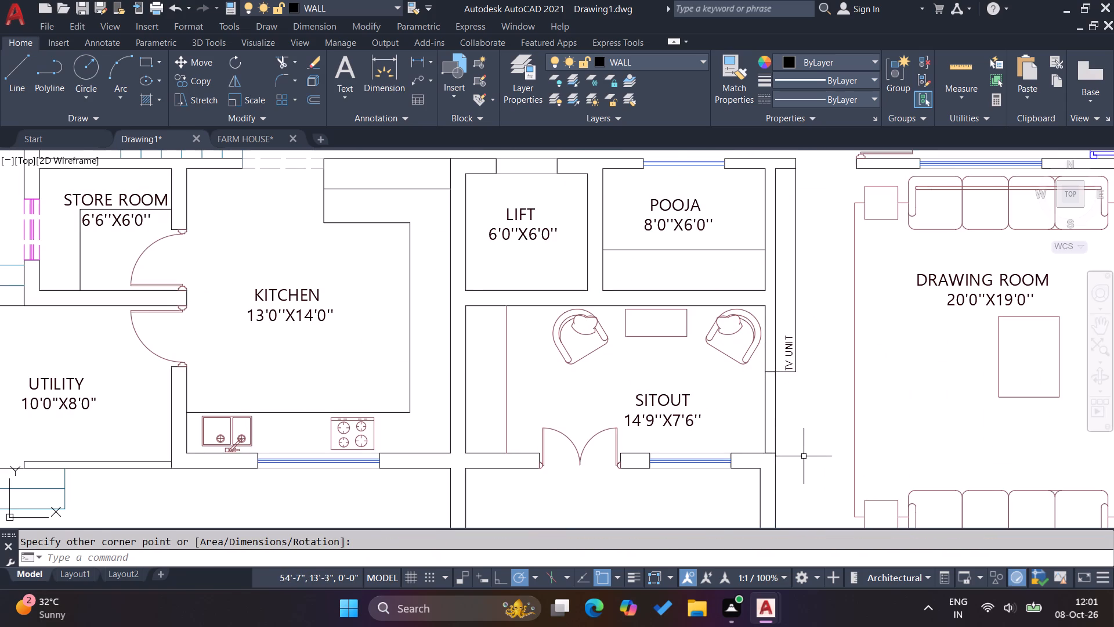
{"action": "key", "text": "Escape"}
{"action": "key", "text": "Escape"}
Draw a rectangle across the wall opening between the dining/living area and the drawing room, up to the wall beside the door.
{"action": "scroll", "coordinate": [688, 437], "scroll_direction": "down", "scroll_amount": 2}
{"action": "scroll", "coordinate": [751, 315], "scroll_direction": "up", "scroll_amount": 2}
{"action": "type", "text": "REC"}
{"action": "key", "text": "Return"}
{"action": "scroll", "coordinate": [751, 344], "scroll_direction": "up", "scroll_amount": 3}
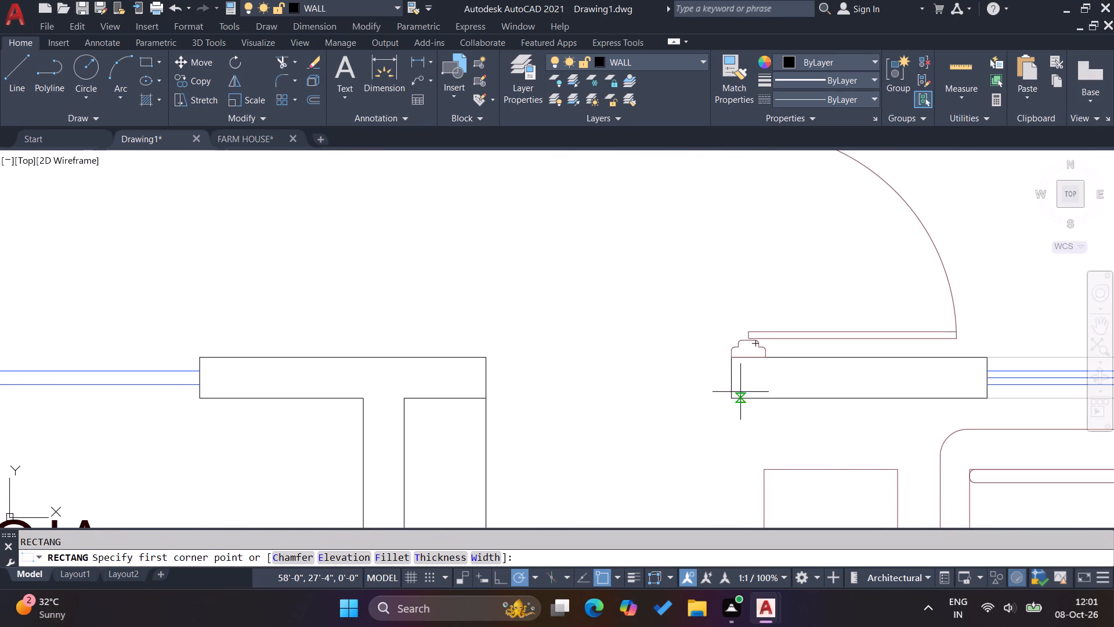
{"action": "left_click", "coordinate": [733, 400]}
{"action": "left_click", "coordinate": [492, 359]}
{"action": "key", "text": "Escape"}
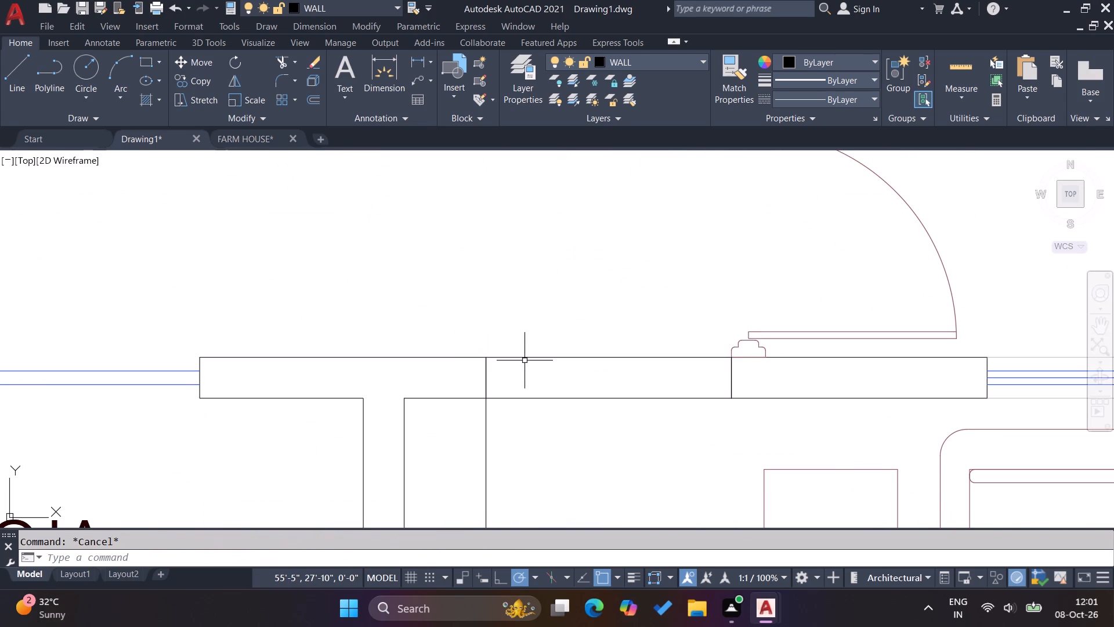
{"action": "key", "text": "Escape"}
Match the two drawing room opening rectangles' properties to the dashed rectangle at the kitchen opening.
{"action": "key", "text": "m"}
{"action": "key", "text": "a"}
{"action": "key", "text": "Return"}
{"action": "scroll", "coordinate": [523, 351], "scroll_direction": "down", "scroll_amount": 5}
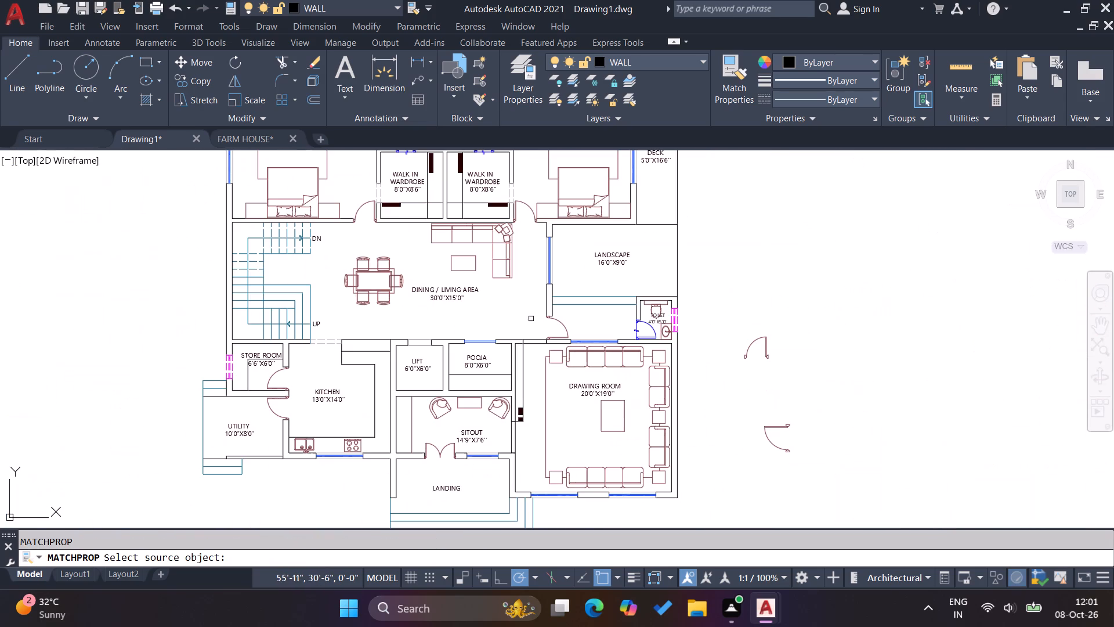
{"action": "left_click", "coordinate": [323, 344]}
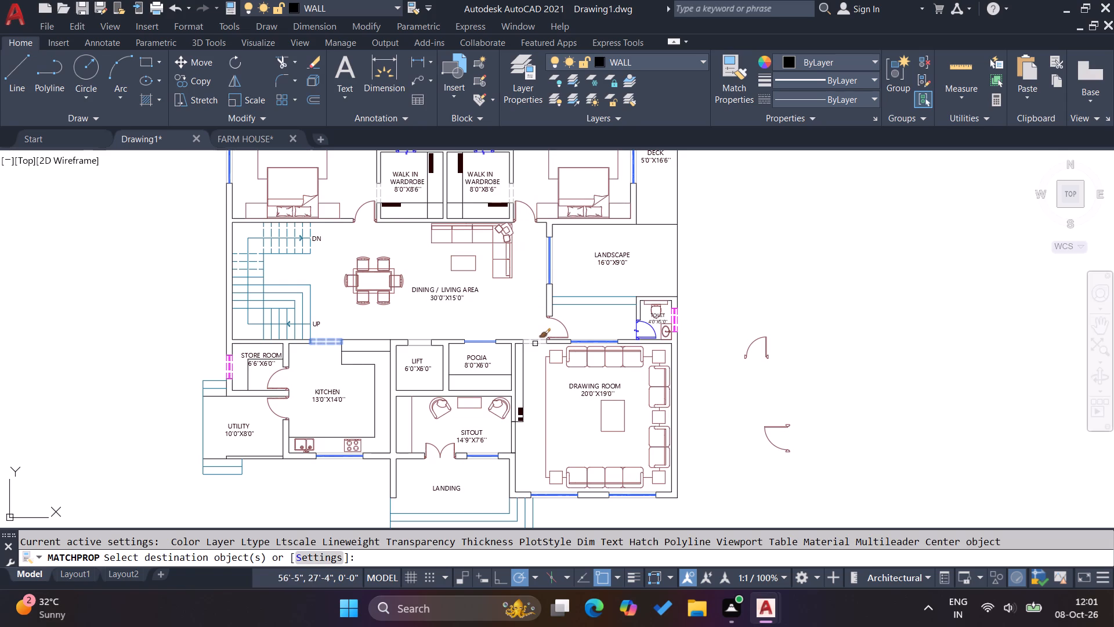
{"action": "left_click", "coordinate": [535, 344]}
{"action": "left_click", "coordinate": [515, 438]}
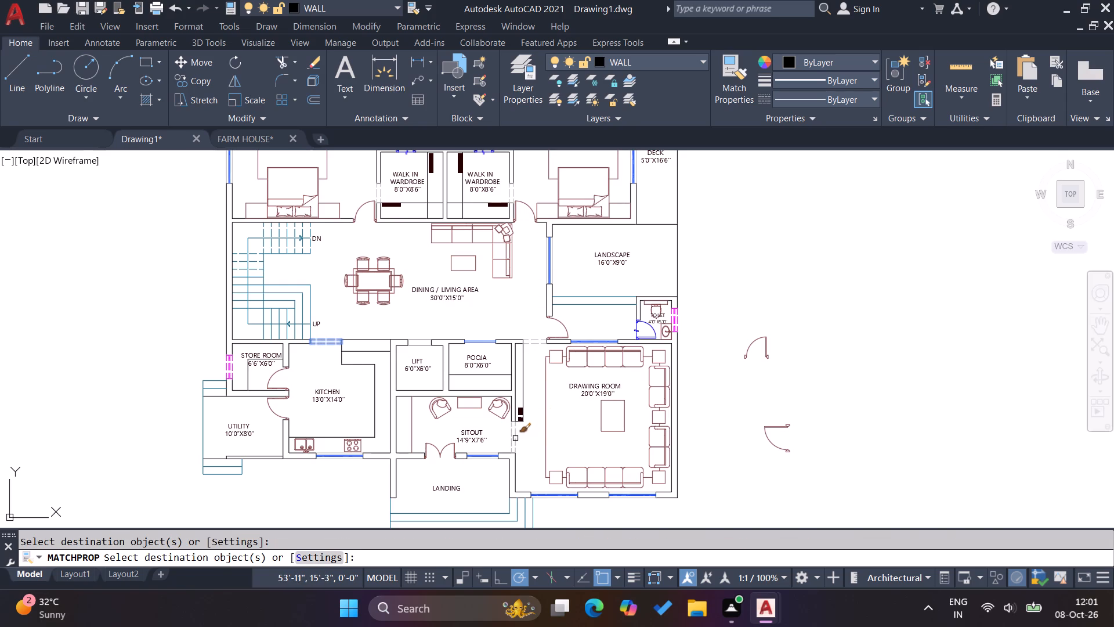
{"action": "key", "text": "Escape"}
{"action": "key", "text": "Escape"}
{"action": "key", "text": "Escape"}
{"action": "key", "text": "Escape"}
{"action": "key", "text": "Escape"}
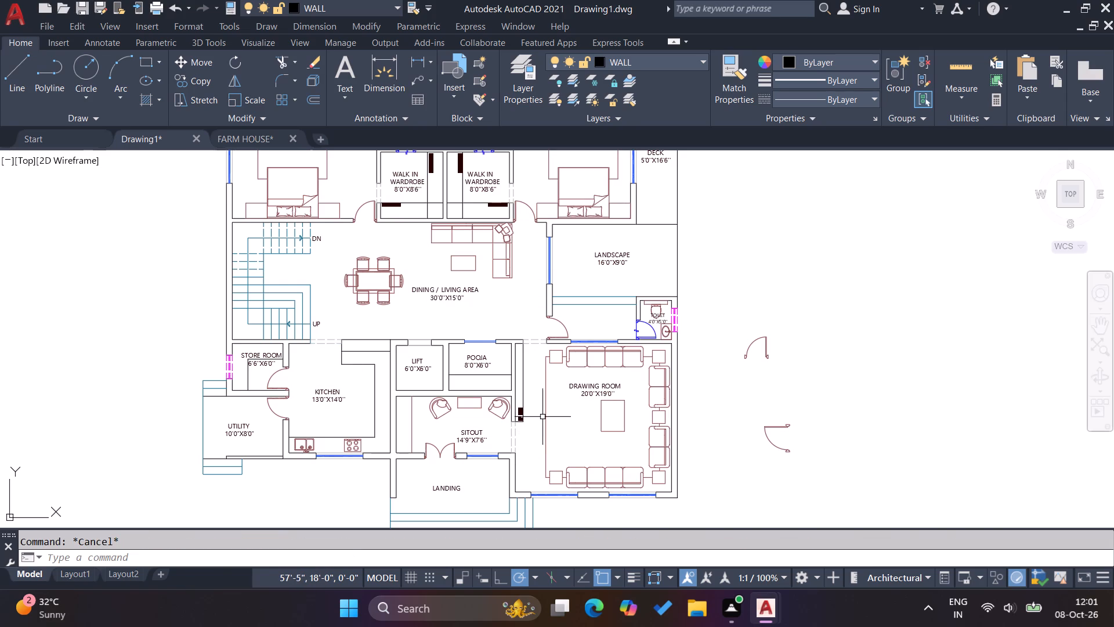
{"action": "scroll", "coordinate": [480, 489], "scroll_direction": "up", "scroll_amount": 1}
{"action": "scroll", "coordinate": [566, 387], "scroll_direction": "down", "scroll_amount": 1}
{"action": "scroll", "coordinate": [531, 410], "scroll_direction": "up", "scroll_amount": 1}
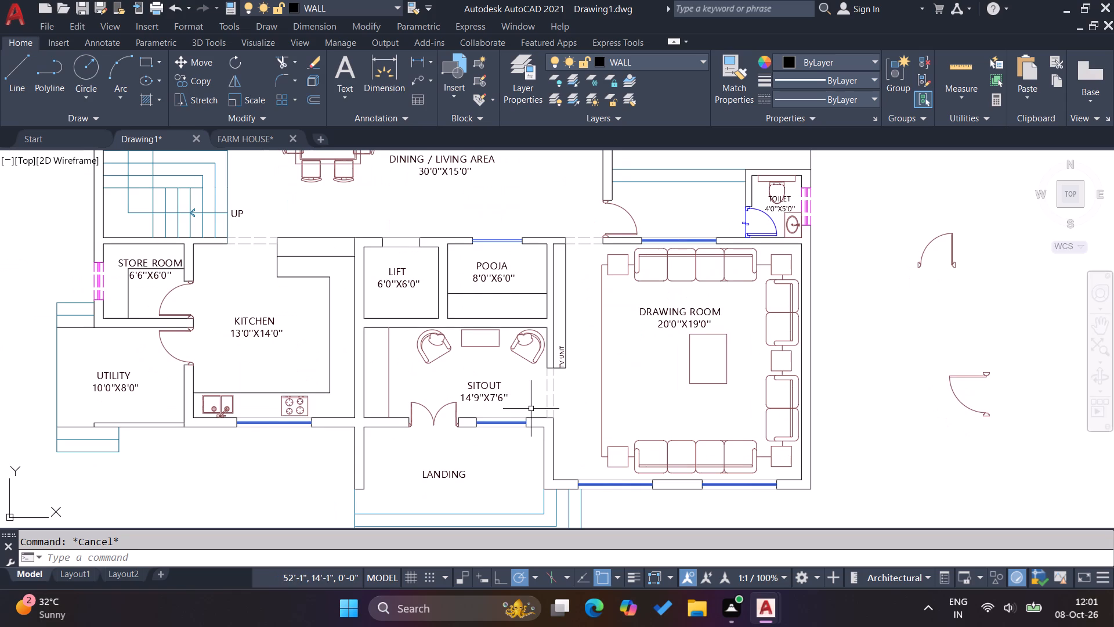
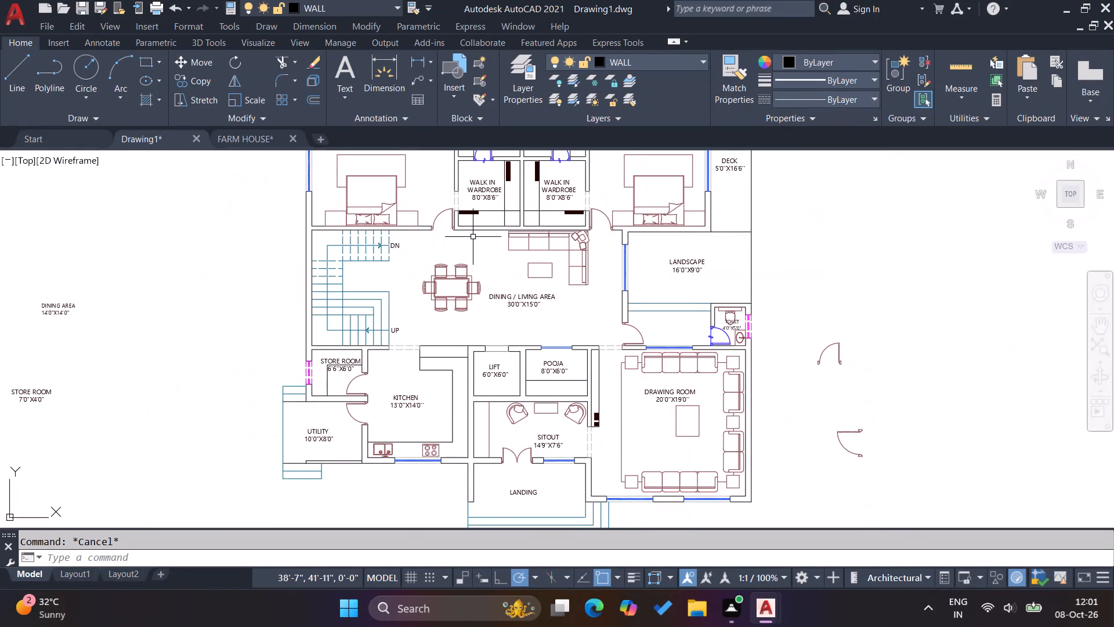
Draw a rectangle about 2'-4" by 2'-10" in the kitchen corner beside the store room wall, slightly off the walls.
{"action": "scroll", "coordinate": [373, 365], "scroll_direction": "up", "scroll_amount": 4}
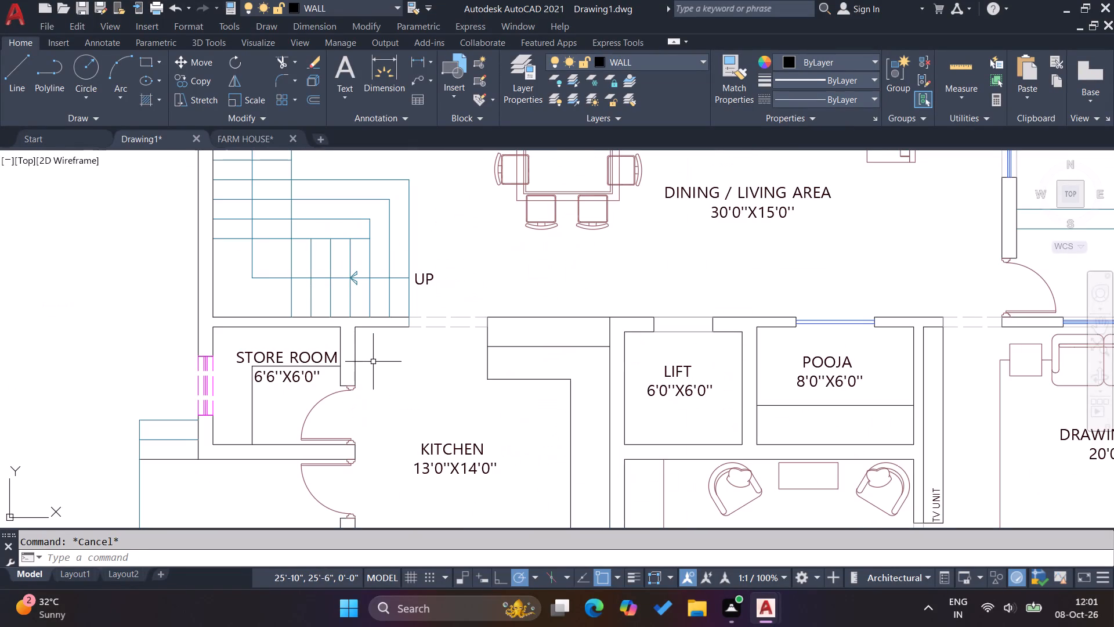
{"action": "type", "text": "RE"}
{"action": "key", "text": "c"}
{"action": "key", "text": "Return"}
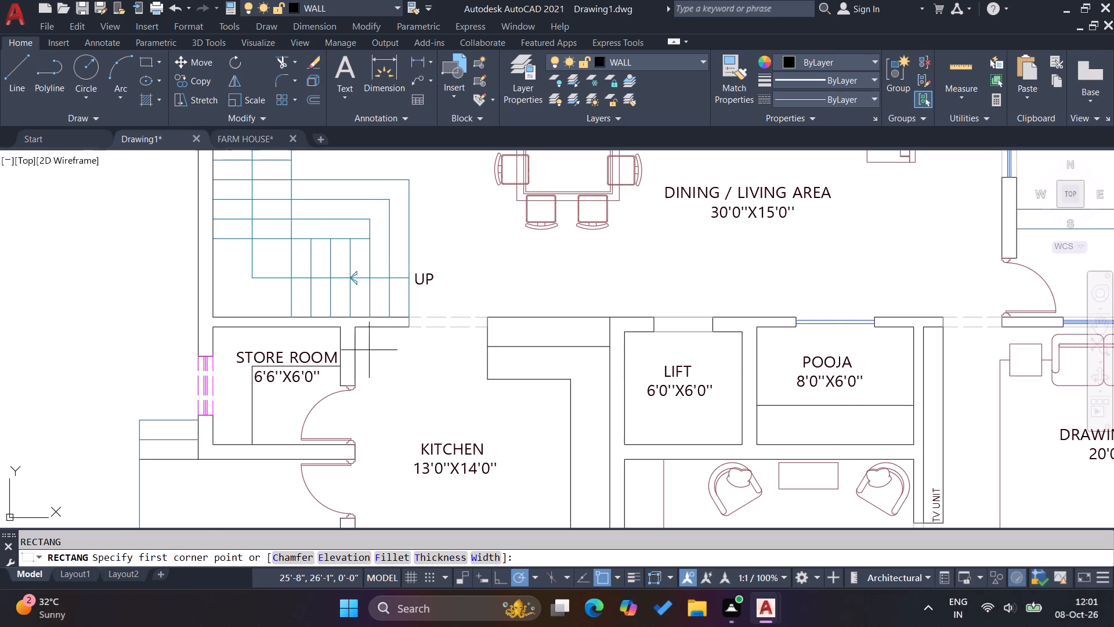
{"action": "scroll", "coordinate": [367, 343], "scroll_direction": "up", "scroll_amount": 2}
{"action": "scroll", "coordinate": [333, 304], "scroll_direction": "up", "scroll_amount": 3}
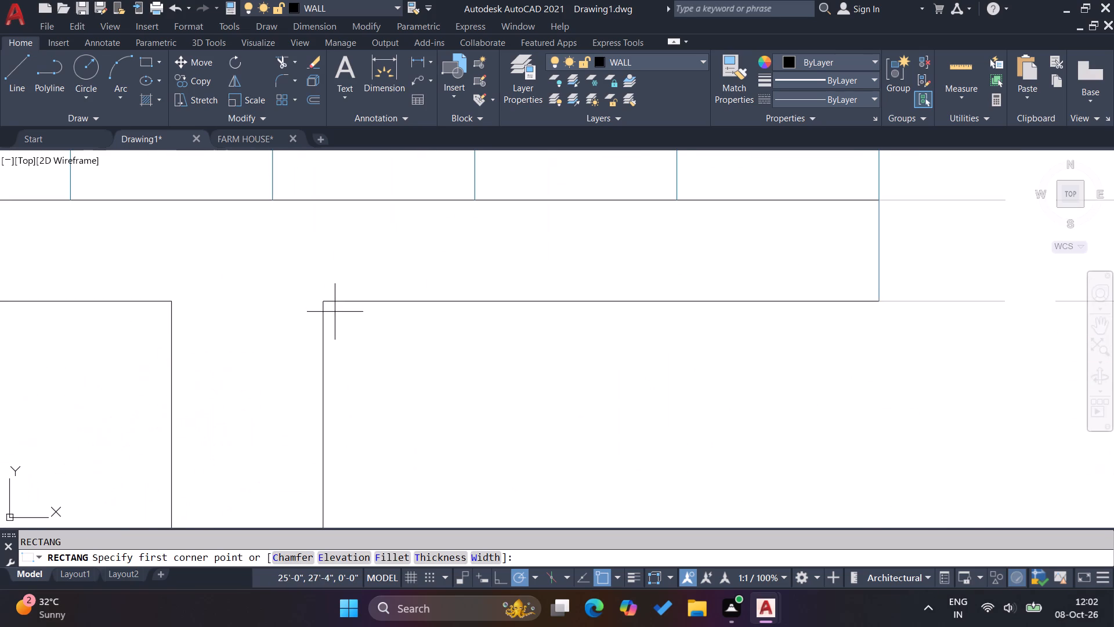
{"action": "left_click", "coordinate": [332, 313]}
{"action": "scroll", "coordinate": [395, 344], "scroll_direction": "down", "scroll_amount": 3}
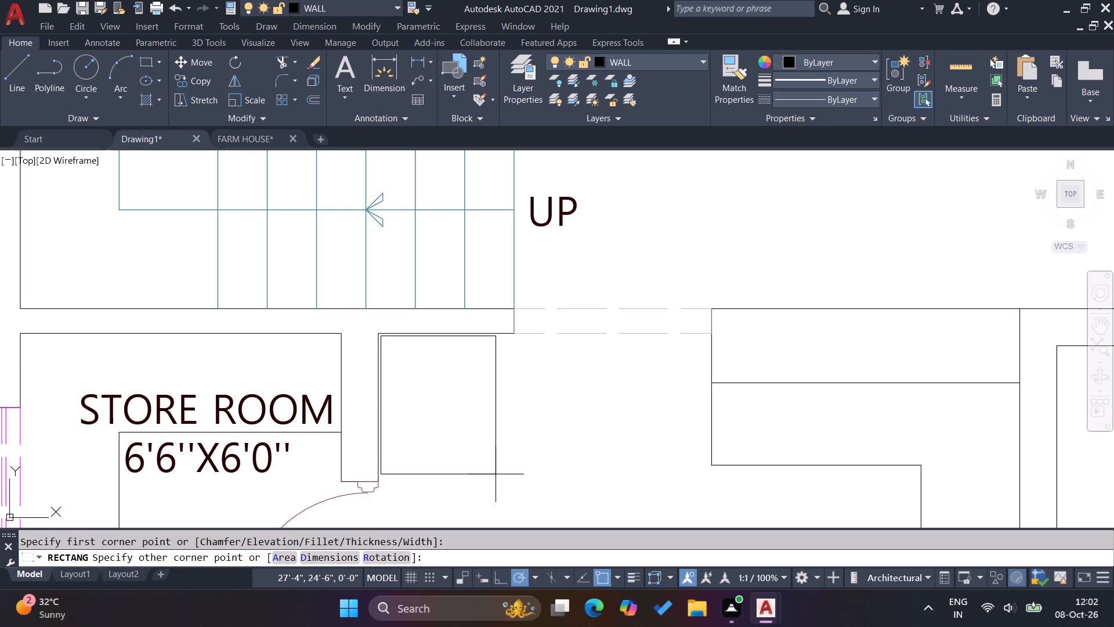
{"action": "left_click", "coordinate": [495, 474]}
{"action": "key", "text": "Escape"}
{"action": "key", "text": "Escape"}
{"action": "key", "text": "Escape"}
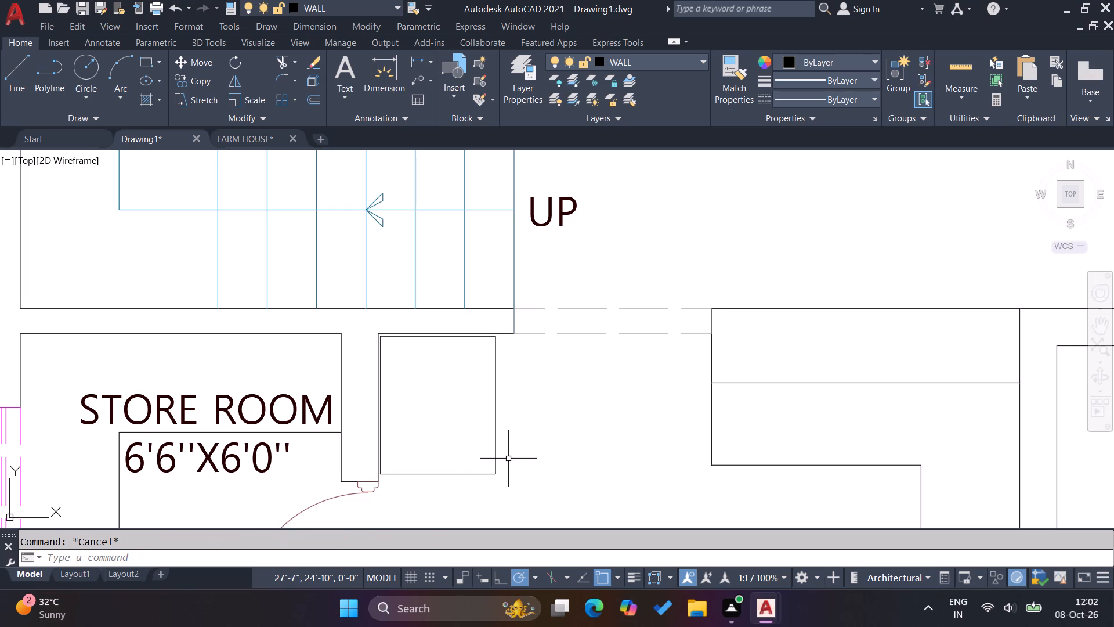
Draw a thin full-height rectangle along the side of the new kitchen rectangle that faces away from the store room.
{"action": "type", "text": "REC"}
{"action": "key", "text": "Return"}
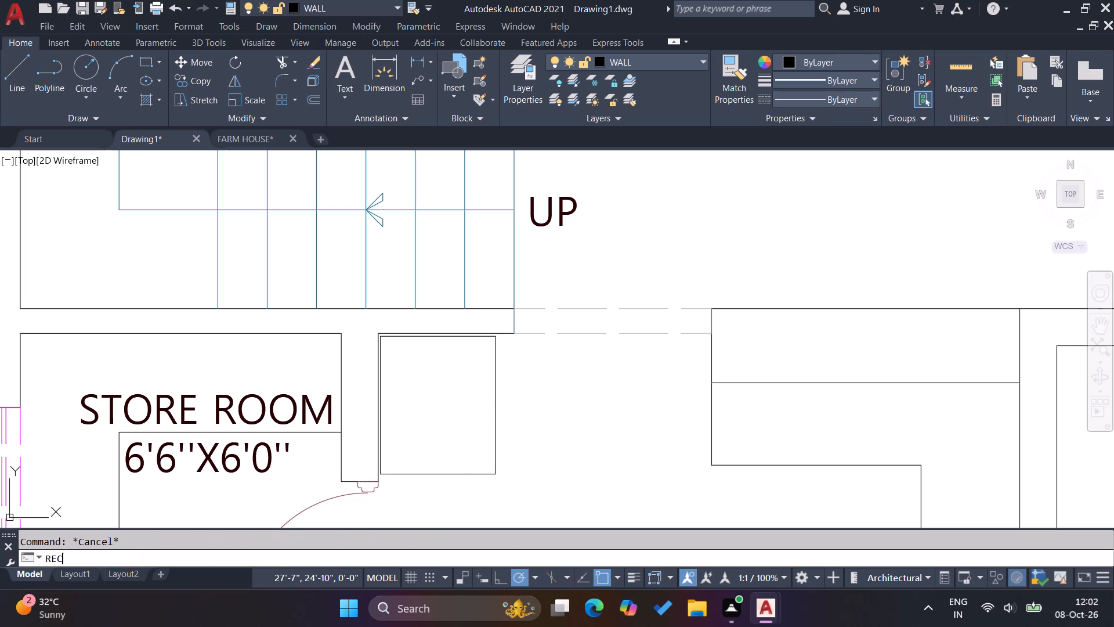
{"action": "left_click", "coordinate": [497, 339]}
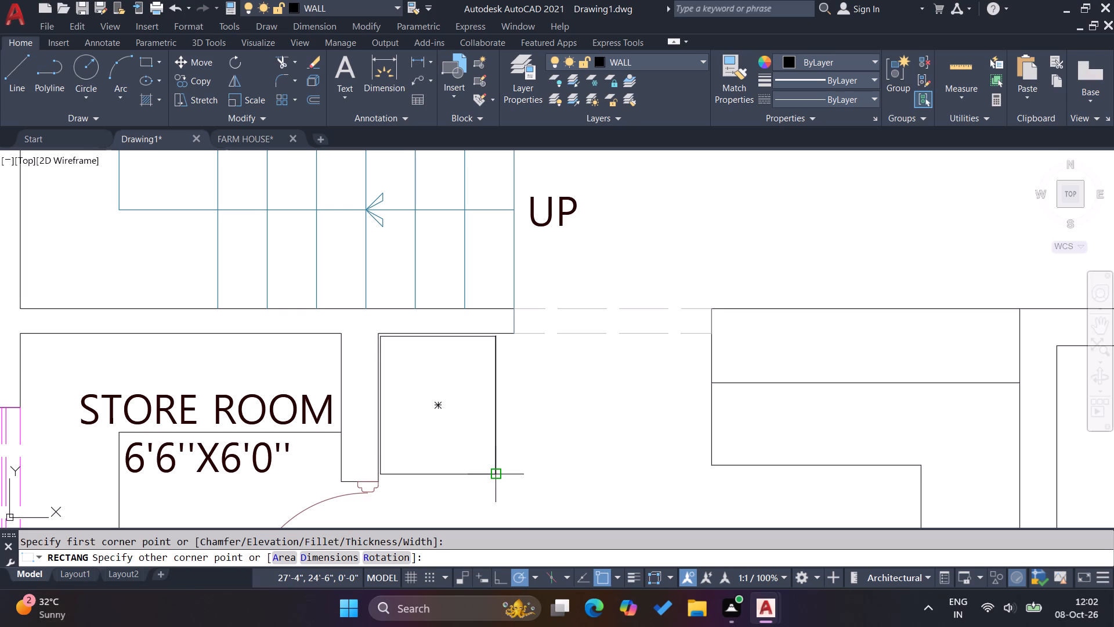
{"action": "scroll", "coordinate": [504, 472], "scroll_direction": "up", "scroll_amount": 2}
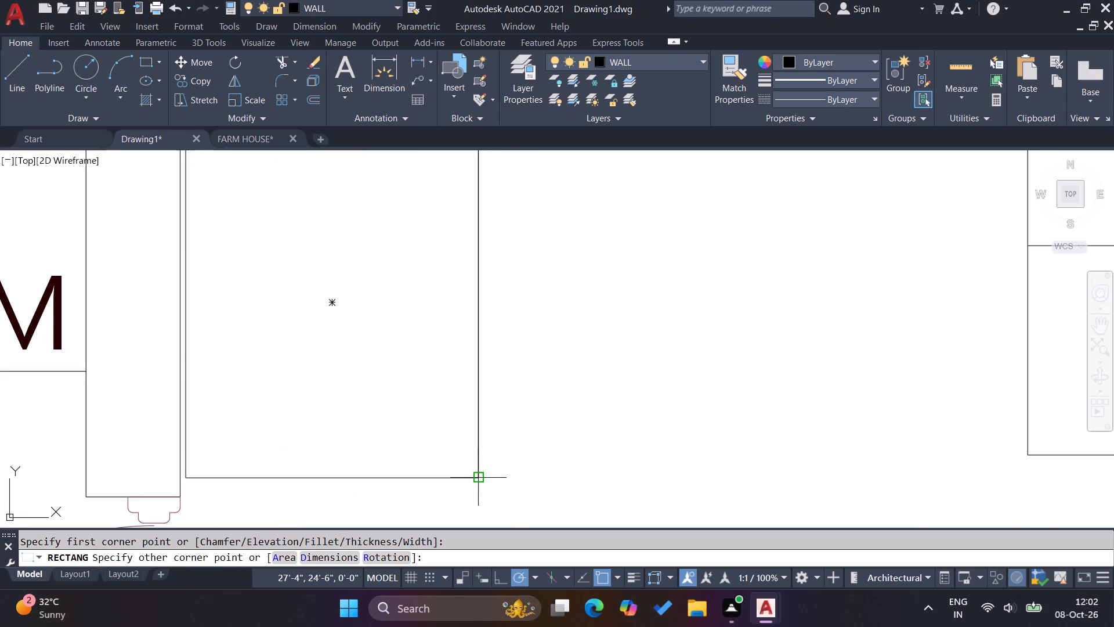
{"action": "left_click", "coordinate": [494, 480]}
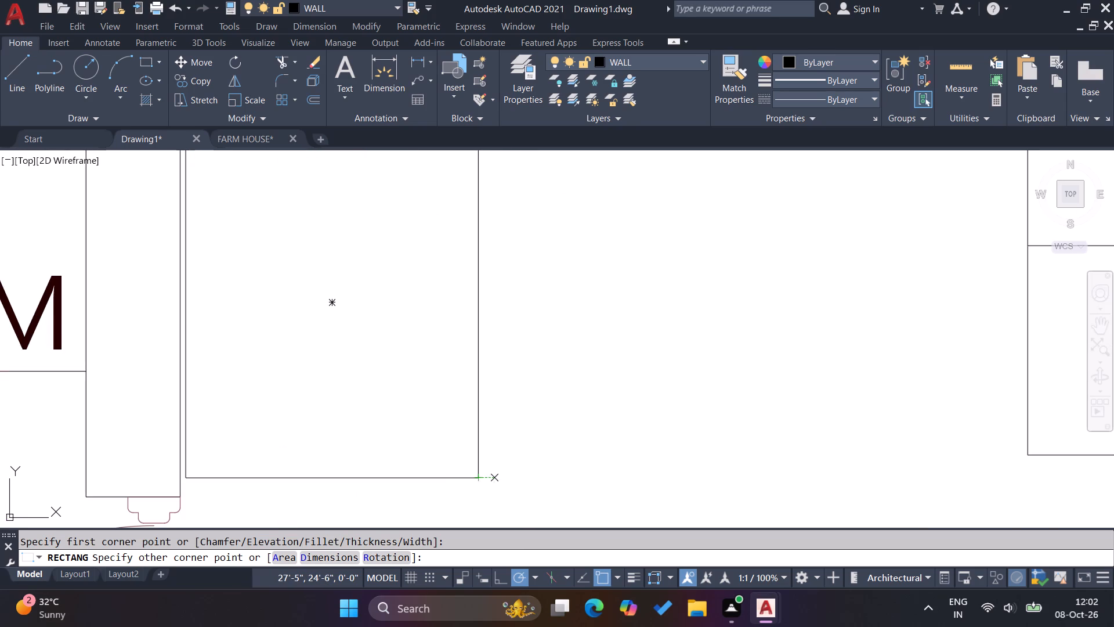
{"action": "key", "text": "Escape"}
{"action": "key", "text": "Escape"}
{"action": "scroll", "coordinate": [507, 445], "scroll_direction": "down", "scroll_amount": 3}
{"action": "key", "text": "Escape"}
Stretch the outer edge of the thin rectangle slightly outward to widen the strip.
{"action": "scroll", "coordinate": [505, 422], "scroll_direction": "up", "scroll_amount": 2}
{"action": "left_click_drag", "start_coordinate": [509, 430], "coordinate": [503, 420]}
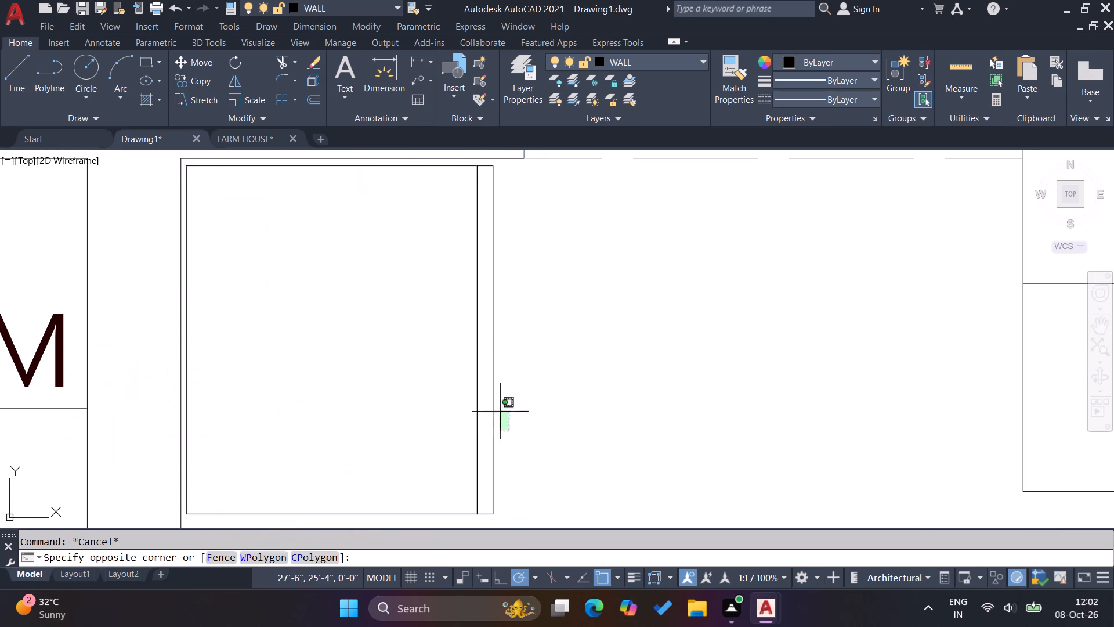
{"action": "left_click", "coordinate": [491, 387]}
{"action": "left_click", "coordinate": [494, 340]}
{"action": "left_click", "coordinate": [502, 341]}
{"action": "key", "text": "Escape"}
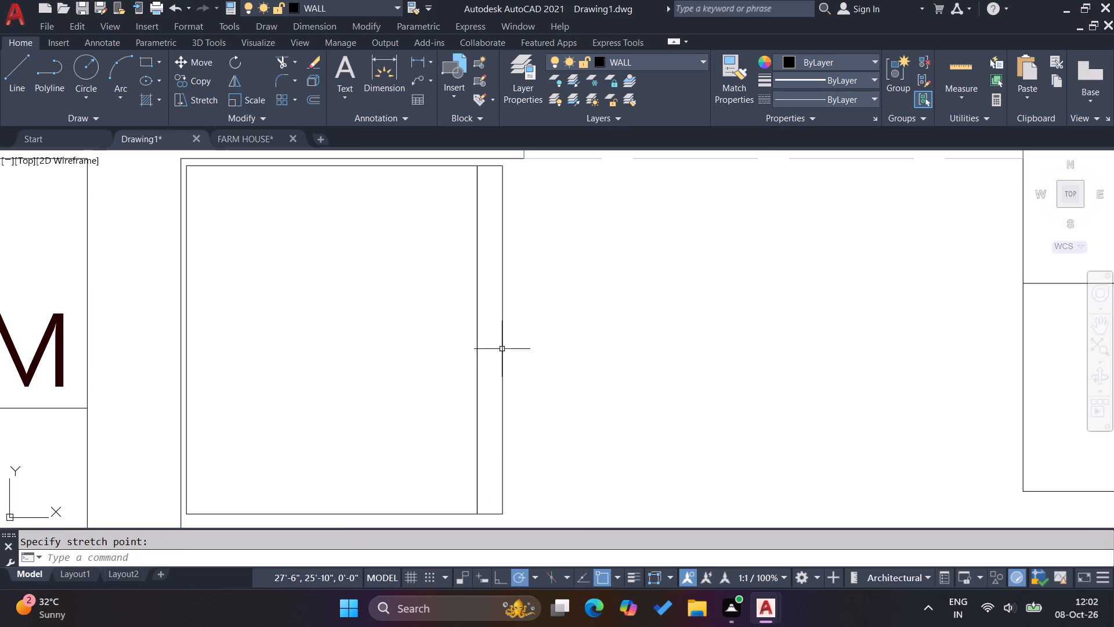
{"action": "key", "text": "Escape"}
{"action": "scroll", "coordinate": [505, 356], "scroll_direction": "down", "scroll_amount": 3}
{"action": "key", "text": "Escape"}
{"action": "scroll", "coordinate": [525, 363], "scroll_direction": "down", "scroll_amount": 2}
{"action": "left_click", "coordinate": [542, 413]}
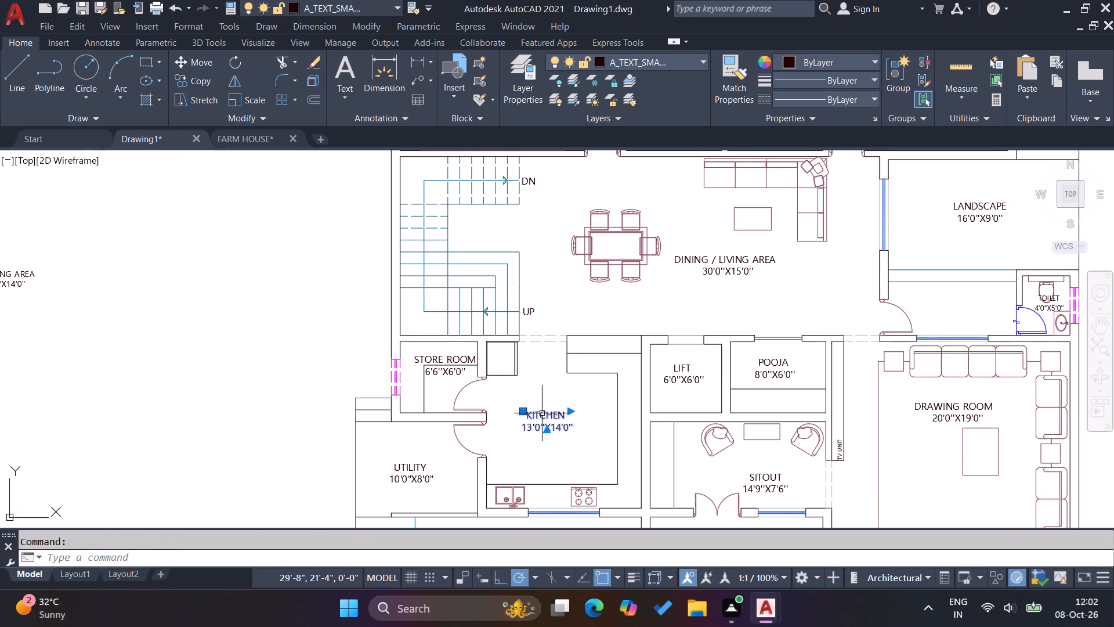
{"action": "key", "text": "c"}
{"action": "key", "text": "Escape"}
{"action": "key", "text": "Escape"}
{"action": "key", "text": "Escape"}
Copy the TV UNIT label from the wall beside the sitout to the kitchen, next to the new rectangle.
{"action": "left_click", "coordinate": [840, 445]}
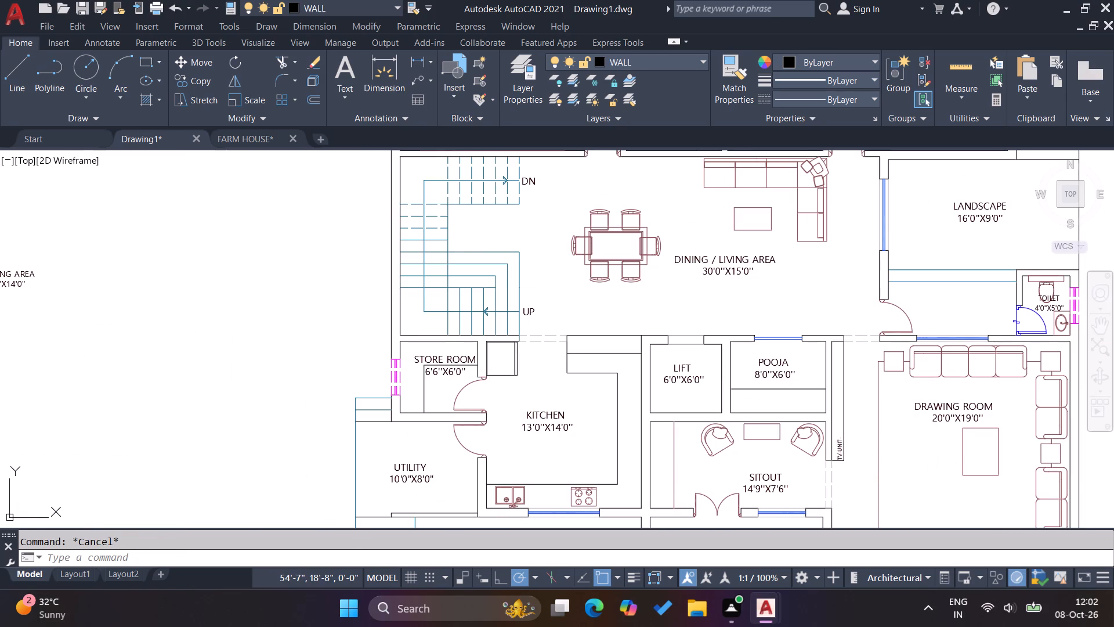
{"action": "type", "text": "CO"}
{"action": "key", "text": "Return"}
{"action": "left_click", "coordinate": [840, 446]}
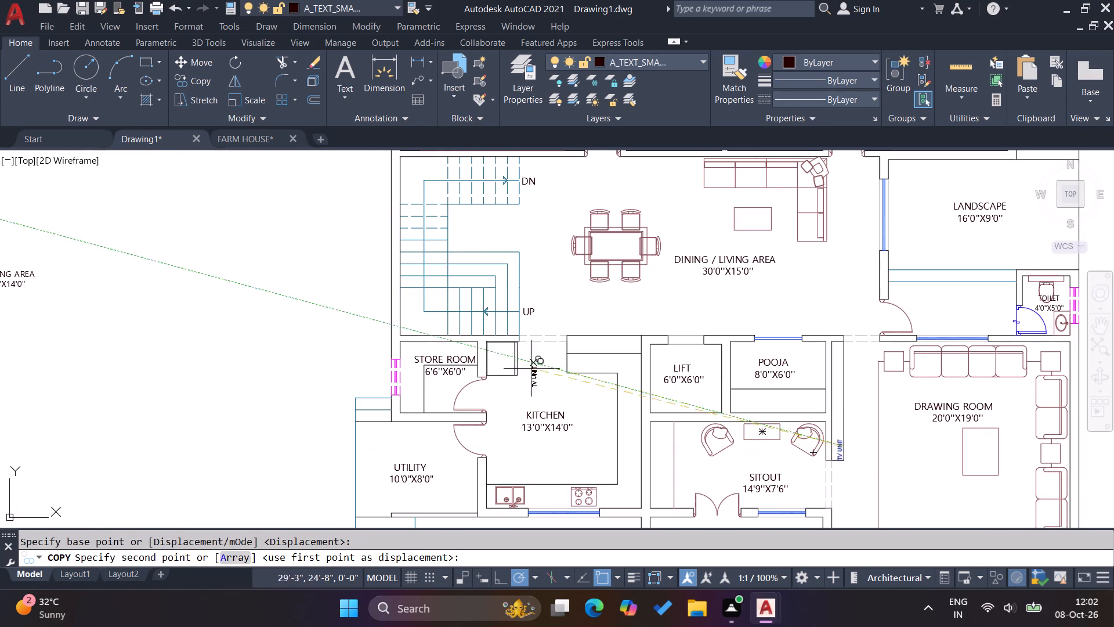
{"action": "scroll", "coordinate": [508, 357], "scroll_direction": "up", "scroll_amount": 3}
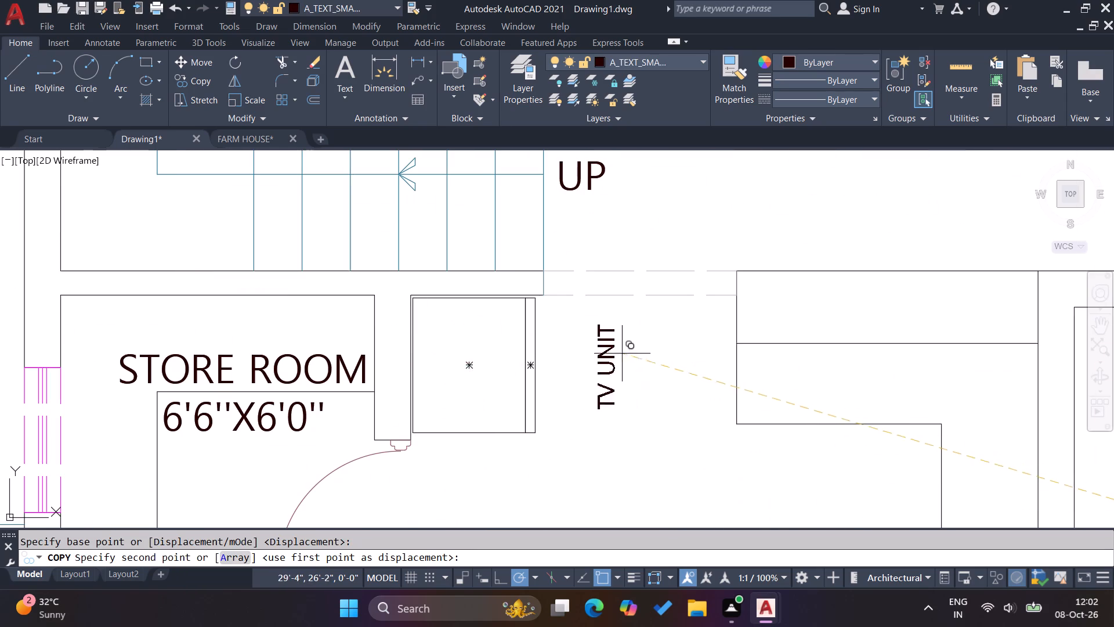
{"action": "left_click", "coordinate": [622, 354]}
{"action": "key", "text": "Escape"}
Rotate the copied TV UNIT label by 270 degrees so it reads horizontally.
{"action": "left_click_drag", "start_coordinate": [658, 380], "coordinate": [637, 367]}
{"action": "left_click", "coordinate": [589, 333]}
{"action": "left_click", "coordinate": [234, 63]}
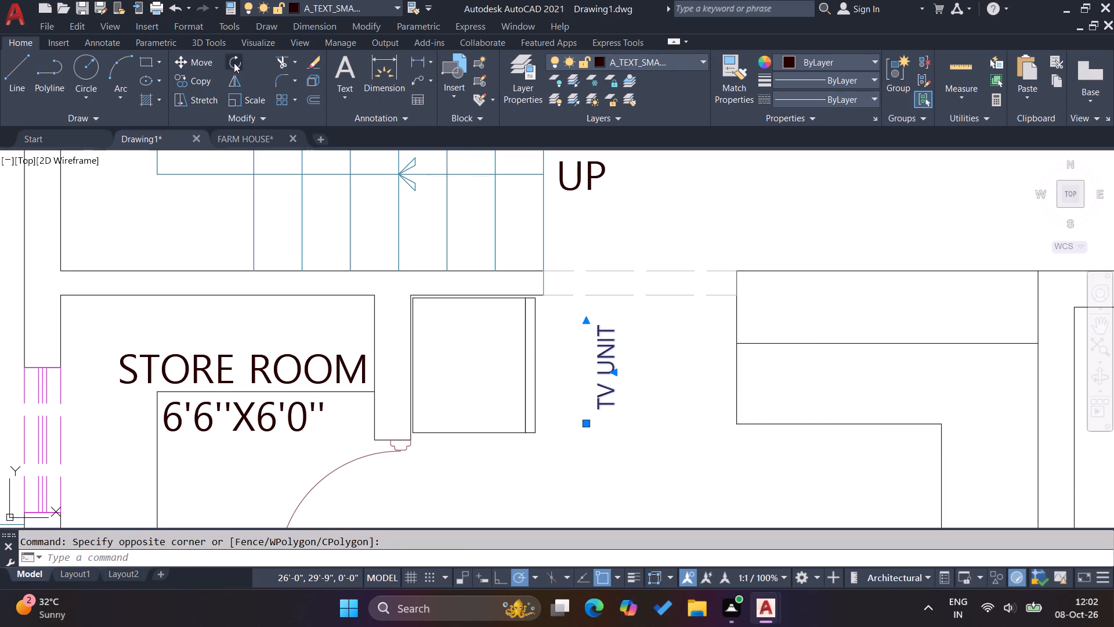
{"action": "left_click", "coordinate": [643, 364]}
{"action": "left_click", "coordinate": [645, 429]}
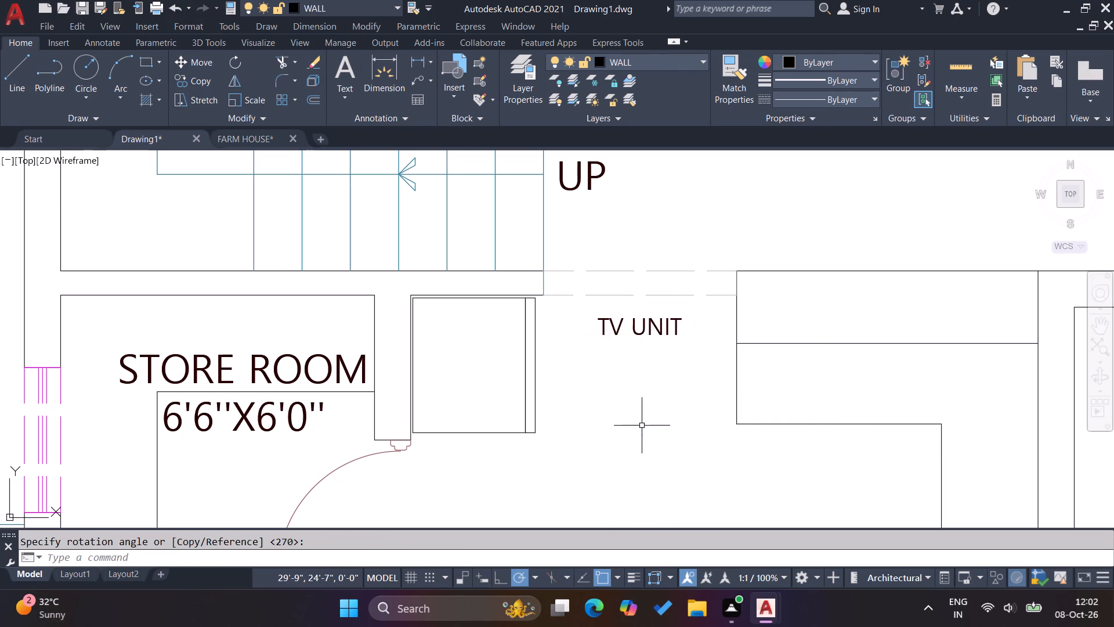
Copy the horizontal TV UNIT label into the rectangle beside the store room wall.
{"action": "left_click_drag", "start_coordinate": [623, 347], "coordinate": [619, 341]}
{"action": "left_click", "coordinate": [585, 309]}
{"action": "type", "text": "CO"}
{"action": "key", "text": "Return"}
{"action": "left_click", "coordinate": [620, 341]}
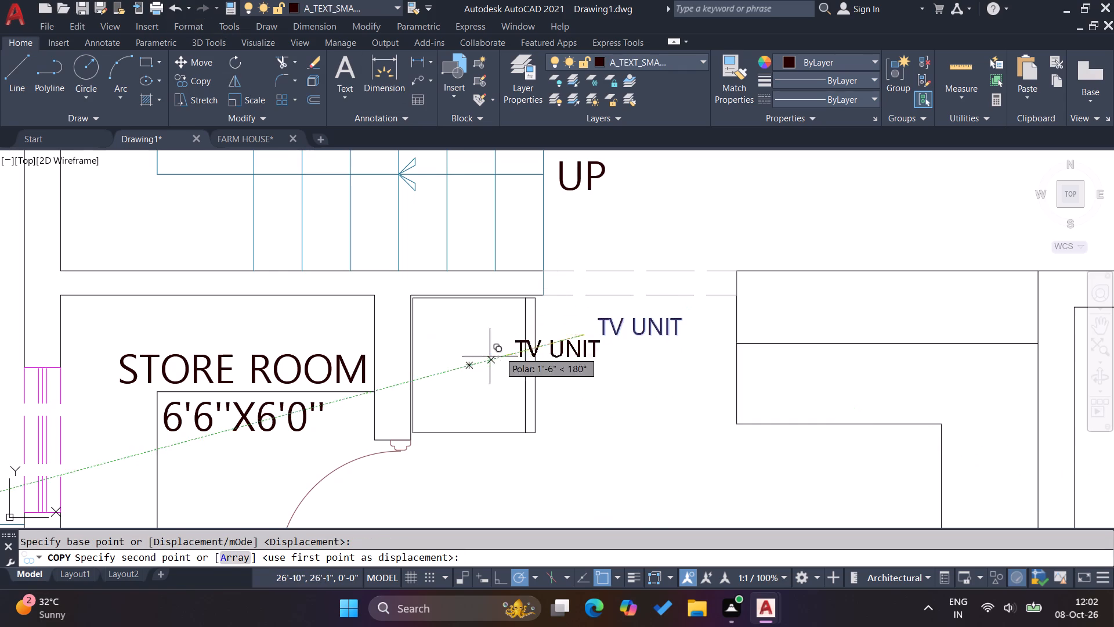
{"action": "scroll", "coordinate": [440, 372], "scroll_direction": "up", "scroll_amount": 2}
{"action": "left_click", "coordinate": [364, 380]}
{"action": "key", "text": "Escape"}
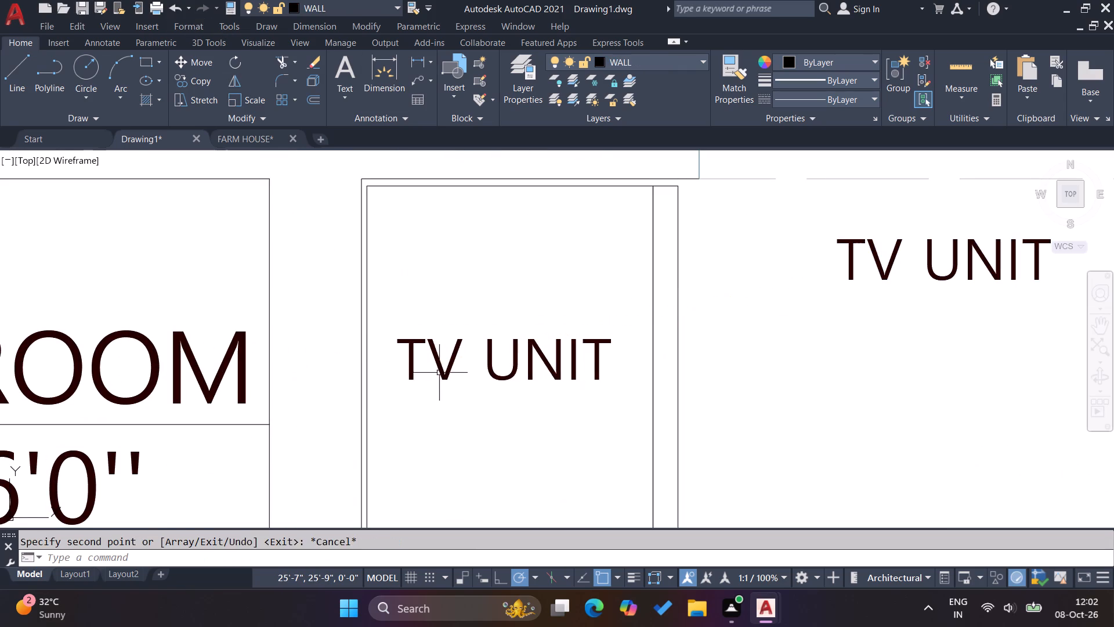
{"action": "key", "text": "Escape"}
Change the text of the label inside the rectangle to FRIDGE.
{"action": "double_click", "coordinate": [439, 369]}
{"action": "left_click_drag", "start_coordinate": [603, 366], "coordinate": [442, 361]}
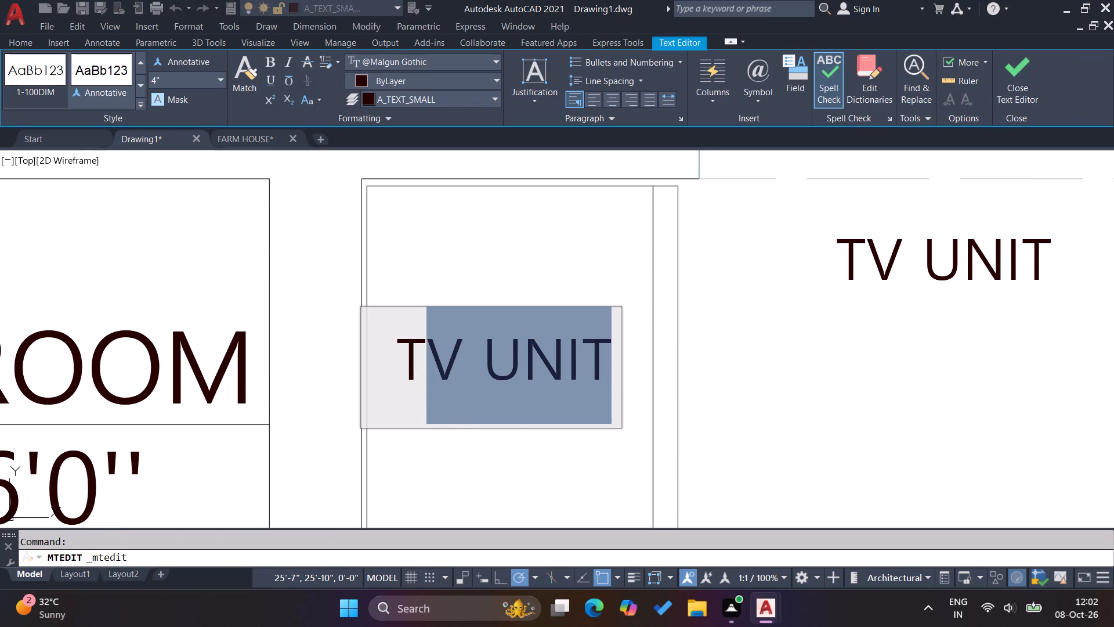
{"action": "left_click_drag", "start_coordinate": [442, 361], "coordinate": [407, 357]}
{"action": "type", "text": "FRI"}
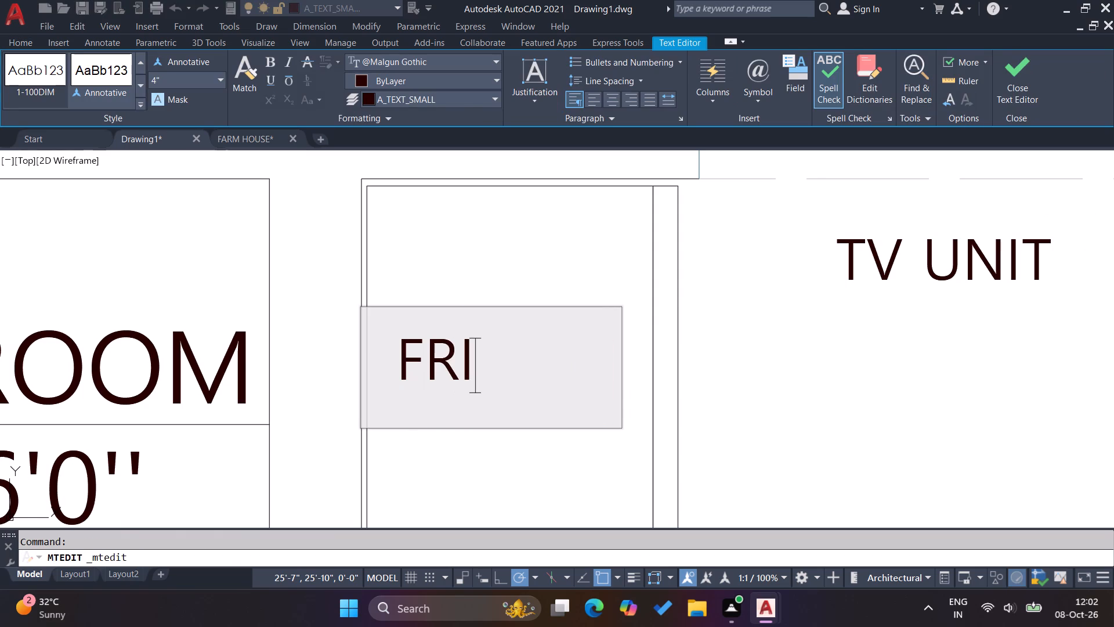
{"action": "key", "text": "d"}
{"action": "type", "text": "GE"}
{"action": "left_click", "coordinate": [517, 477]}
Move the FRIDGE label slightly sideways to centre it in its rectangle.
{"action": "left_click", "coordinate": [530, 399]}
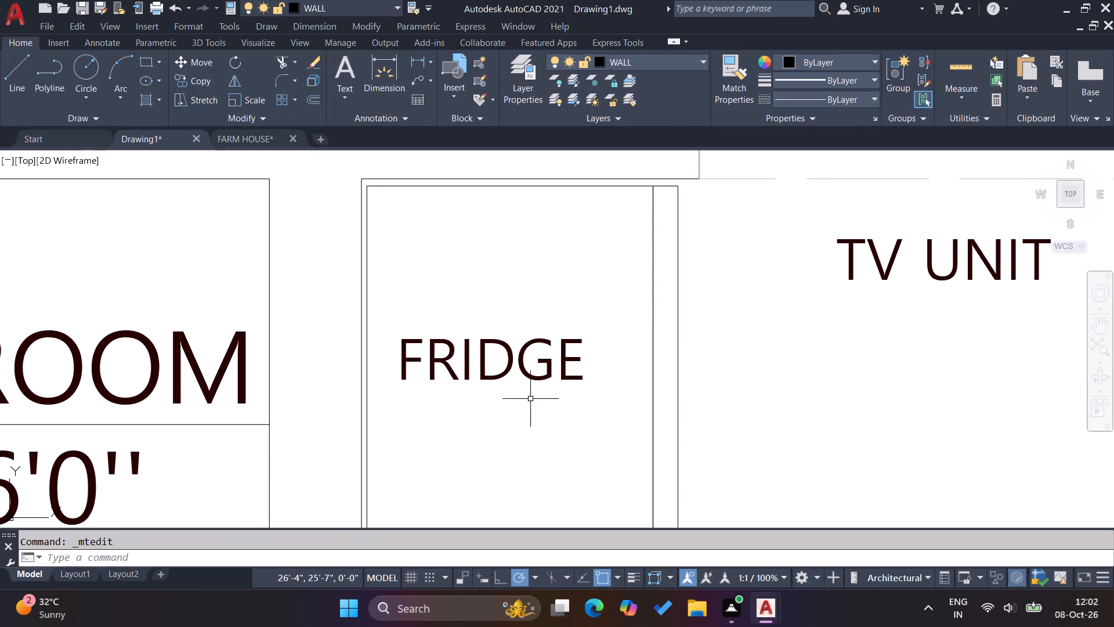
{"action": "left_click", "coordinate": [484, 343]}
{"action": "left_click", "coordinate": [484, 342]}
{"action": "key", "text": "m"}
{"action": "key", "text": "Return"}
{"action": "left_click", "coordinate": [500, 370]}
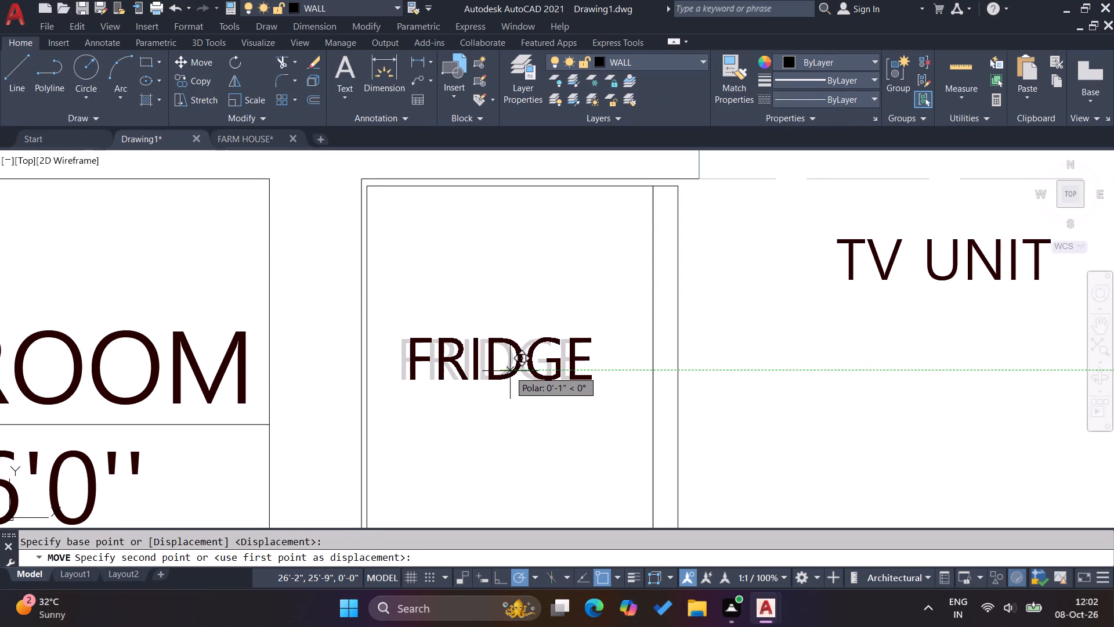
{"action": "left_click", "coordinate": [515, 372]}
{"action": "key", "text": "Escape"}
Copy the horizontal TV UNIT label onto the kitchen counter beside the dining area wall opening.
{"action": "scroll", "coordinate": [436, 397], "scroll_direction": "down", "scroll_amount": 3}
{"action": "left_click_drag", "start_coordinate": [592, 367], "coordinate": [584, 363]}
{"action": "left_click", "coordinate": [558, 355]}
{"action": "type", "text": "CO"}
{"action": "key", "text": "Return"}
{"action": "left_click", "coordinate": [562, 363]}
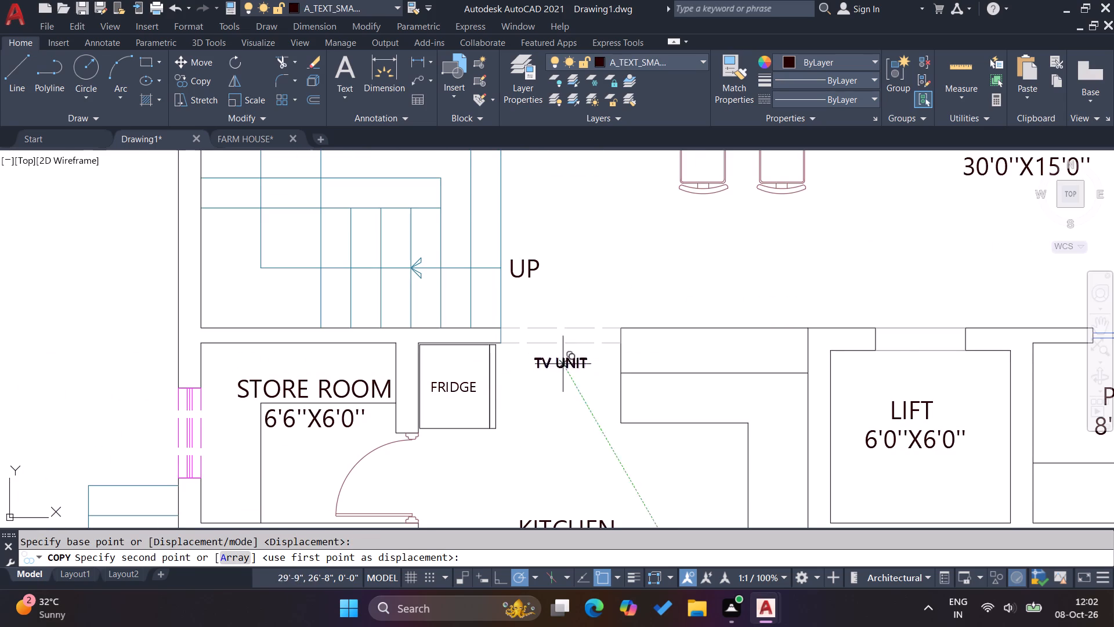
{"action": "scroll", "coordinate": [693, 355], "scroll_direction": "up", "scroll_amount": 2}
{"action": "left_click", "coordinate": [734, 341]}
{"action": "key", "text": "Escape"}
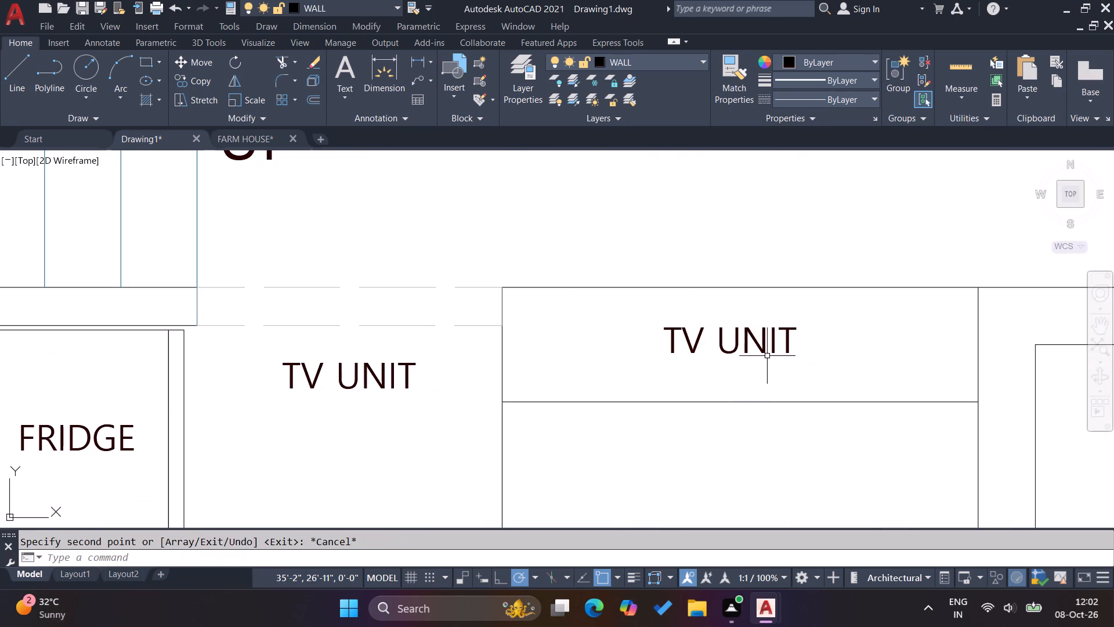
{"action": "key", "text": "Escape"}
Change the text of the label on the counter to BREAKFAST COUNTER.
{"action": "double_click", "coordinate": [741, 344]}
{"action": "left_click_drag", "start_coordinate": [799, 354], "coordinate": [658, 341]}
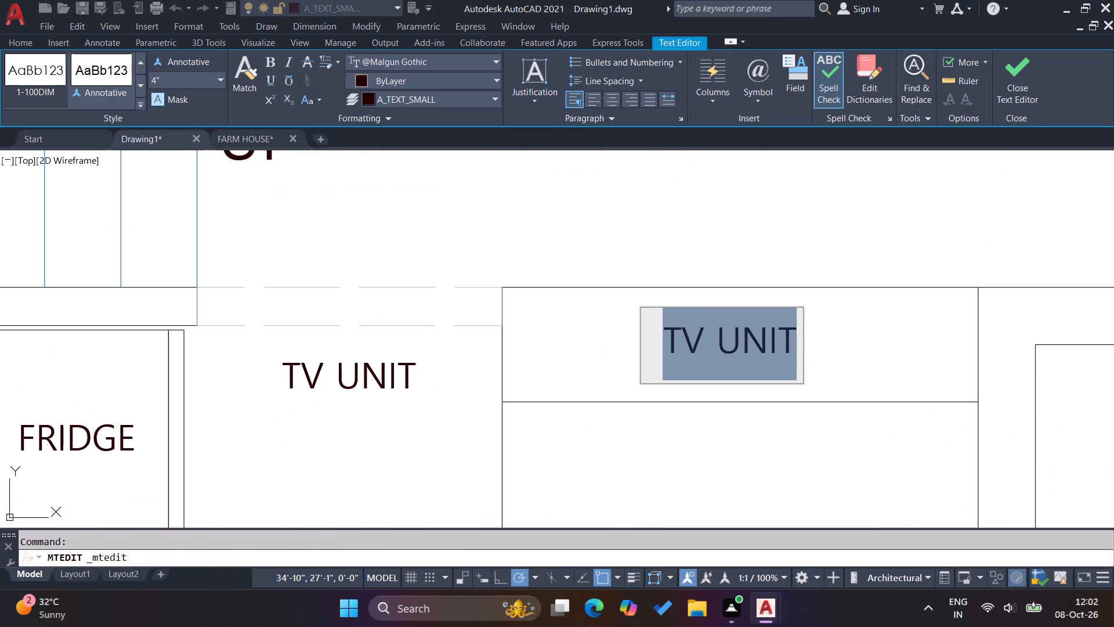
{"action": "type", "text": "BREAK"}
{"action": "type", "text": "FAST"}
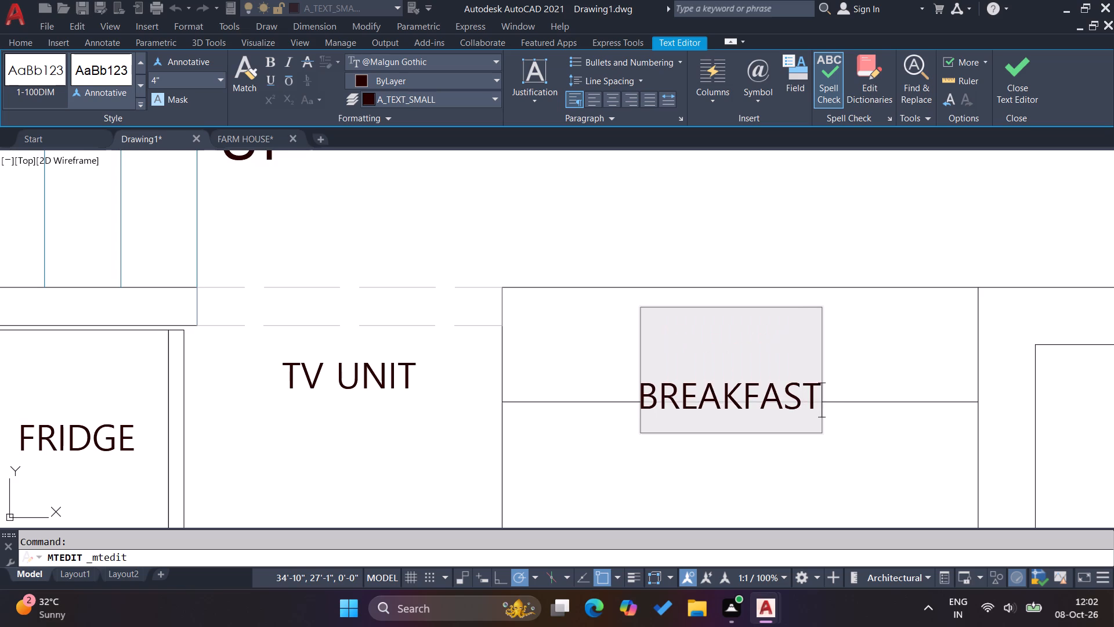
{"action": "key", "text": "space"}
{"action": "type", "text": "COUNTER"}
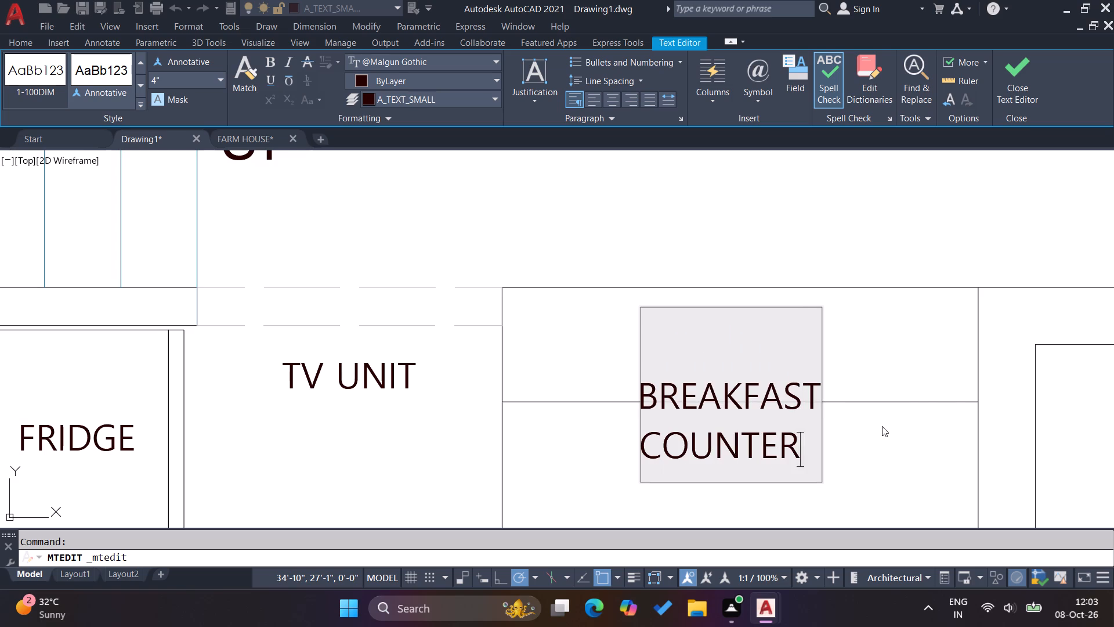
{"action": "left_click", "coordinate": [877, 430]}
Widen the text frame of the BREAKFAST COUNTER label using its width grip.
{"action": "left_click", "coordinate": [718, 399]}
{"action": "left_click", "coordinate": [695, 380]}
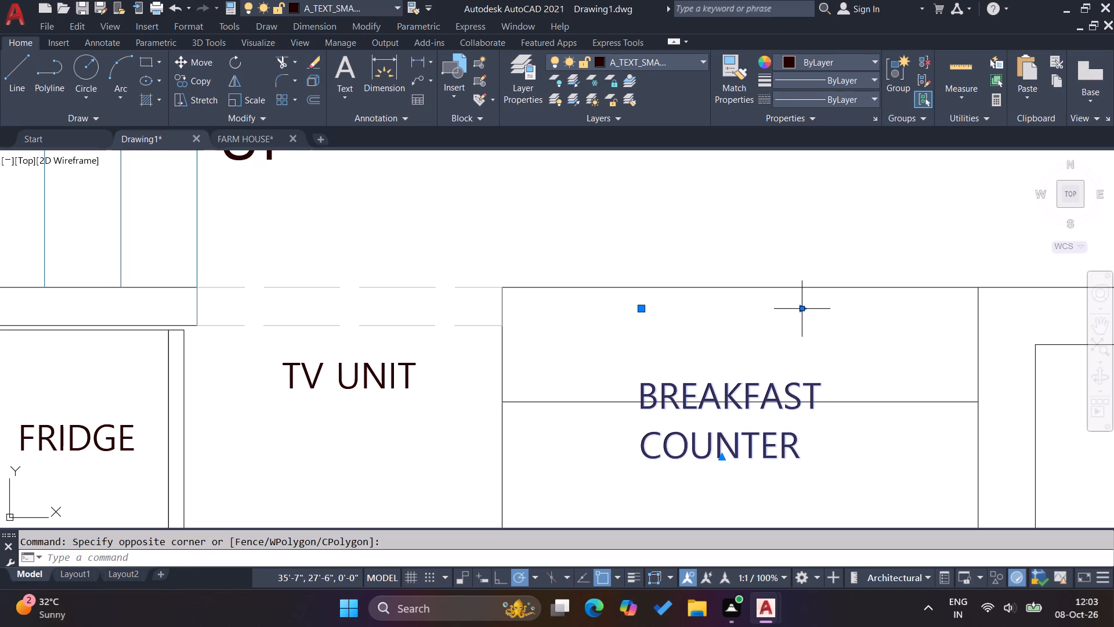
{"action": "left_click", "coordinate": [801, 307]}
{"action": "left_click", "coordinate": [905, 326]}
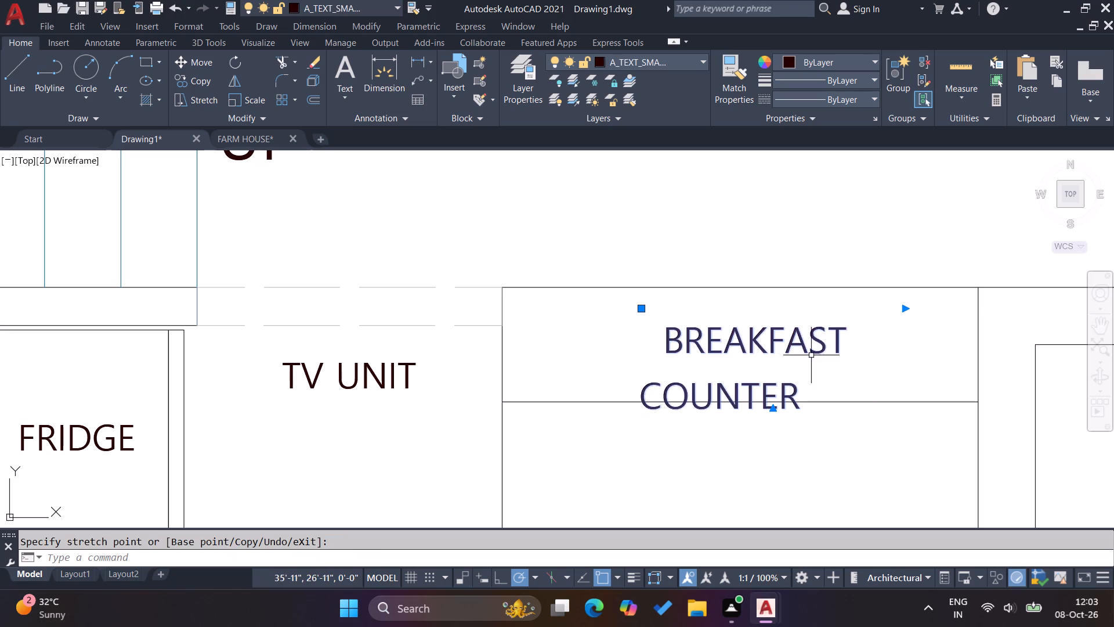
Remove the space between BREAKFAST and COUNTER so the label sits on a single line.
{"action": "double_click", "coordinate": [811, 351]}
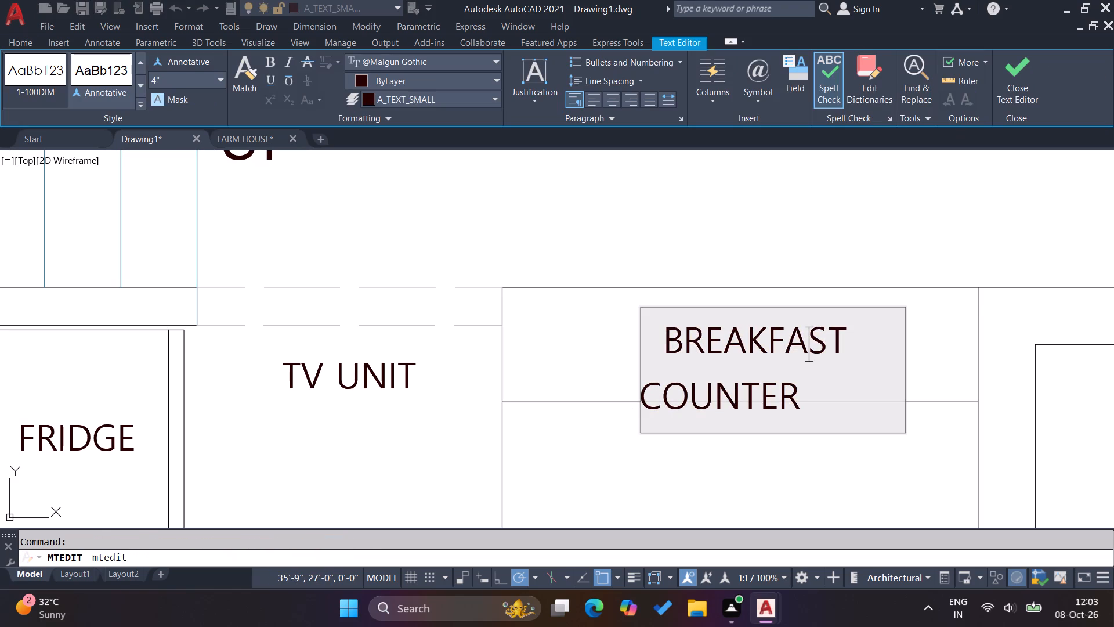
{"action": "left_click", "coordinate": [643, 397]}
{"action": "key", "text": "BackSpace"}
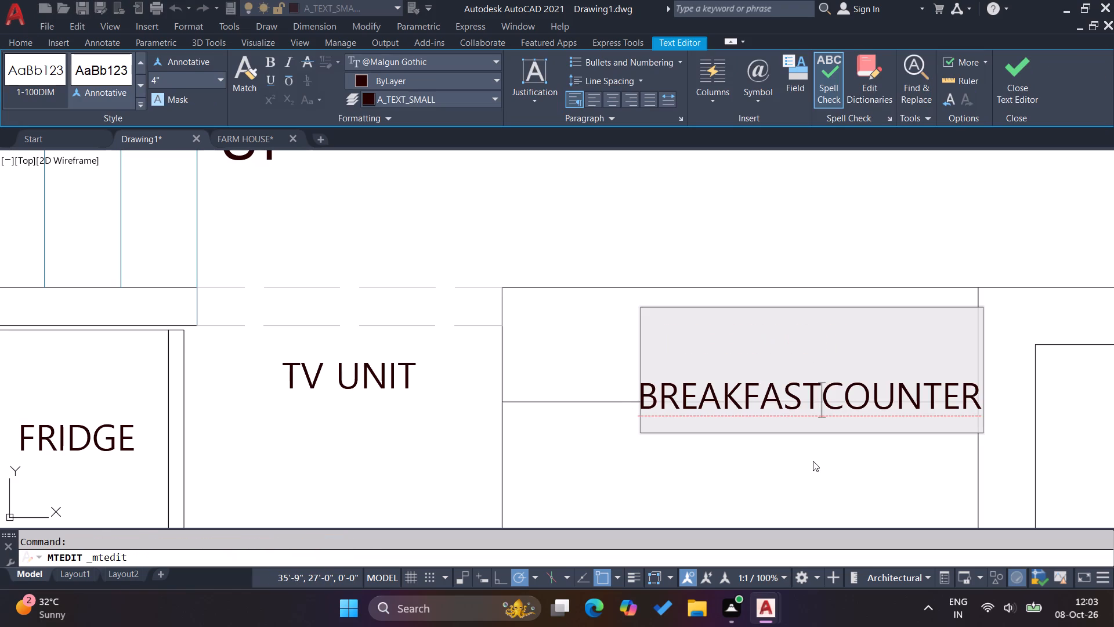
{"action": "left_click", "coordinate": [813, 461]}
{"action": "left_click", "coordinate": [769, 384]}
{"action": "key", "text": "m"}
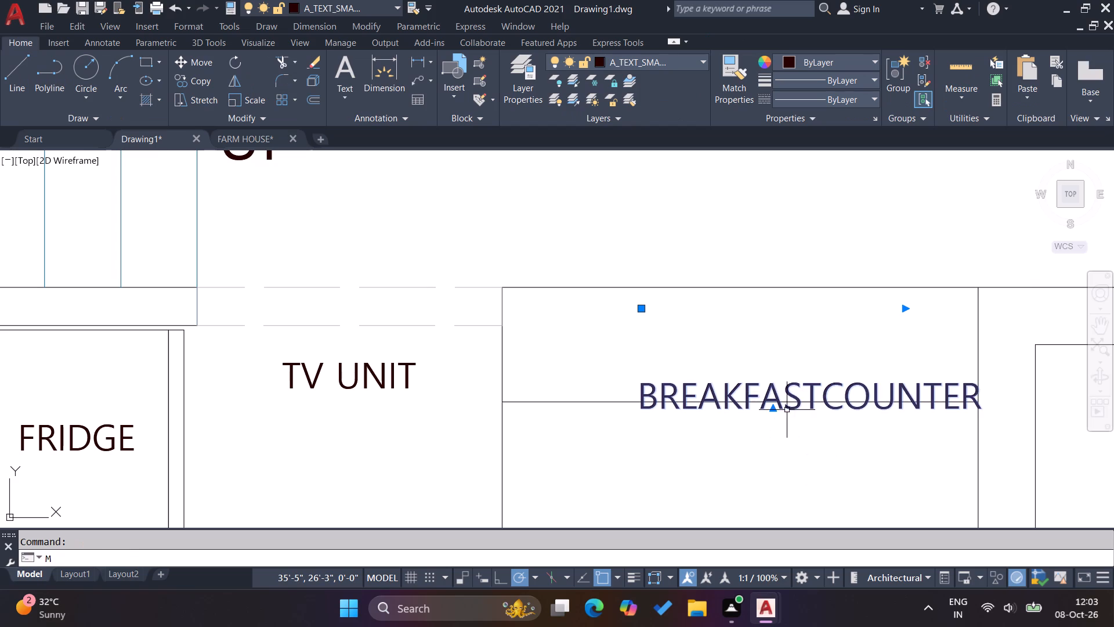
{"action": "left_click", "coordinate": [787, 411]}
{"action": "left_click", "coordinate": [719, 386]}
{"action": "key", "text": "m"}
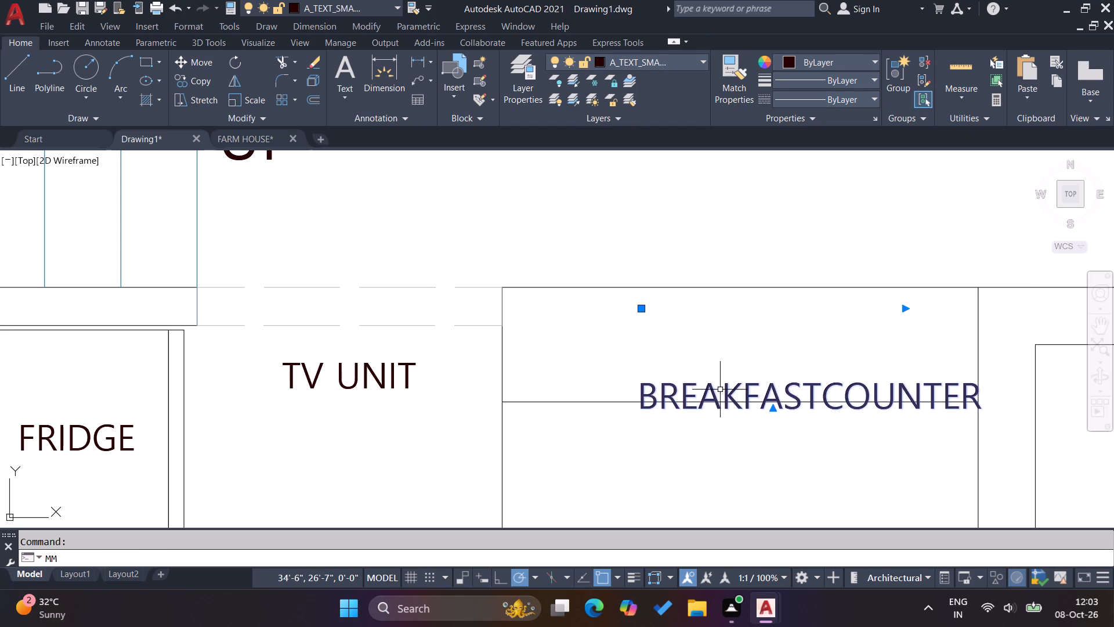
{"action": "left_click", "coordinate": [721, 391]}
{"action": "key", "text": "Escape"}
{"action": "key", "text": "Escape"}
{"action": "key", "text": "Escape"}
Move the BREAKFASTCOUNTER label up and left into the counter rectangle.
{"action": "left_click", "coordinate": [692, 383]}
{"action": "key", "text": "m"}
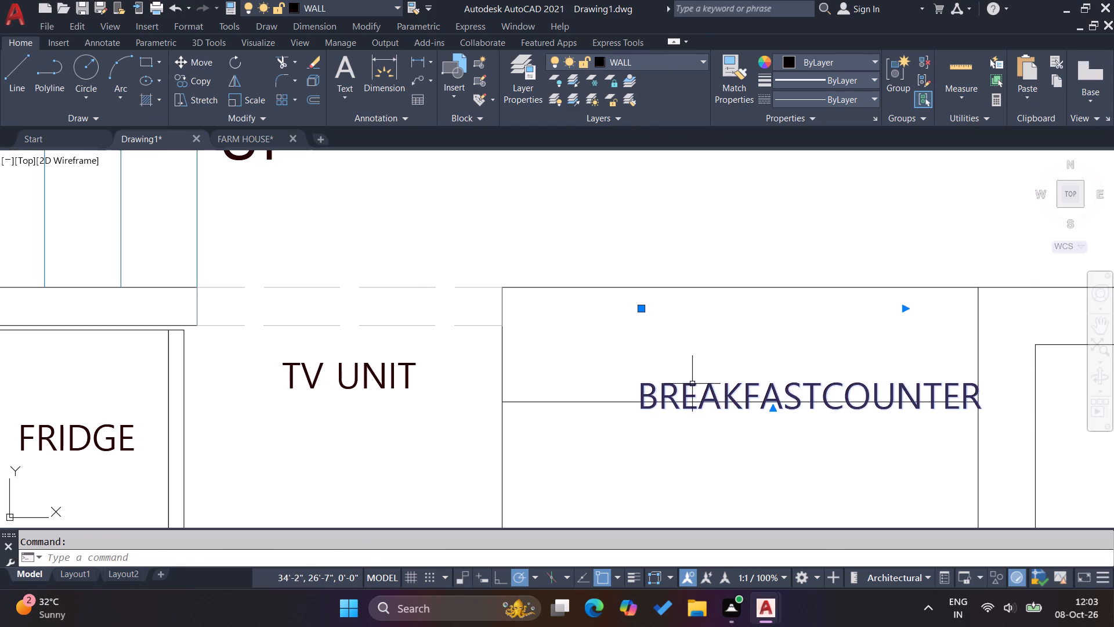
{"action": "key", "text": "Return"}
{"action": "left_click", "coordinate": [699, 403]}
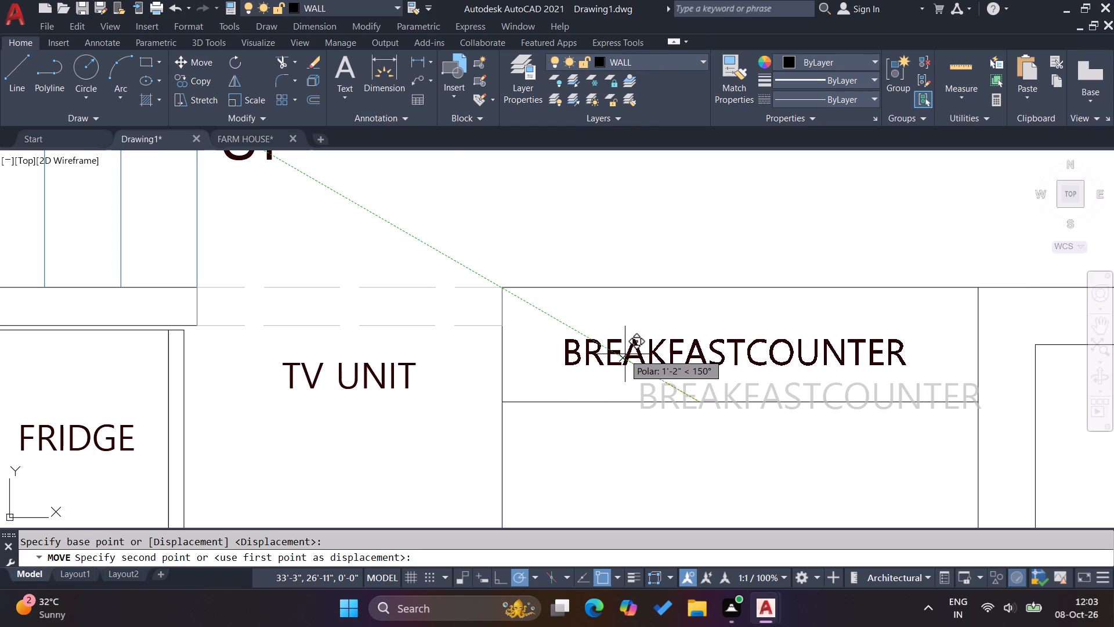
{"action": "left_click", "coordinate": [625, 354]}
{"action": "key", "text": "Escape"}
{"action": "key", "text": "Escape"}
Restore the space between BREAKFAST and COUNTER in the counter label.
{"action": "double_click", "coordinate": [737, 355]}
{"action": "left_click", "coordinate": [742, 355]}
{"action": "key", "text": "space"}
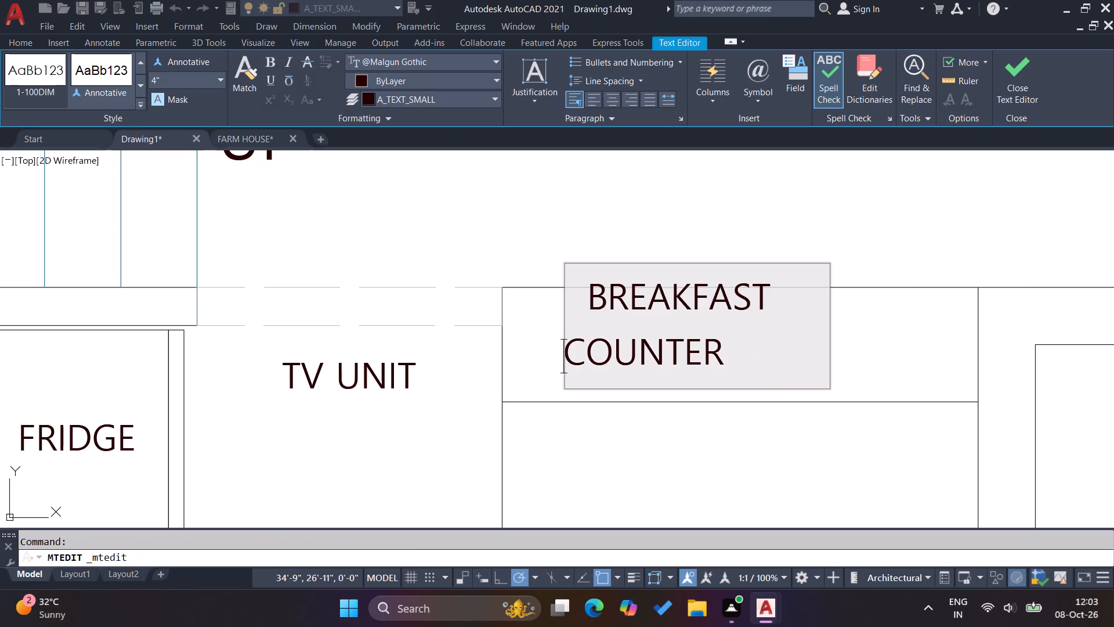
{"action": "left_click", "coordinate": [914, 390]}
Widen the text frame of the counter label so BREAKFAST COUNTER fits on one line.
{"action": "left_click_drag", "start_coordinate": [798, 344], "coordinate": [792, 343]}
{"action": "left_click_drag", "start_coordinate": [613, 328], "coordinate": [619, 330]}
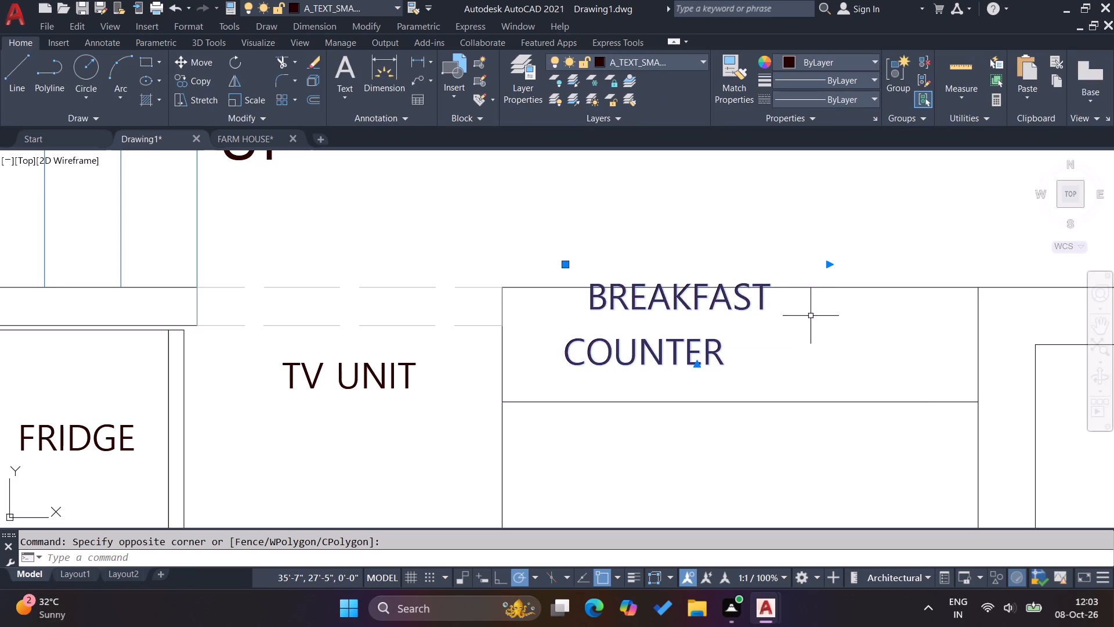
{"action": "left_click", "coordinate": [829, 268]}
{"action": "left_click", "coordinate": [966, 265]}
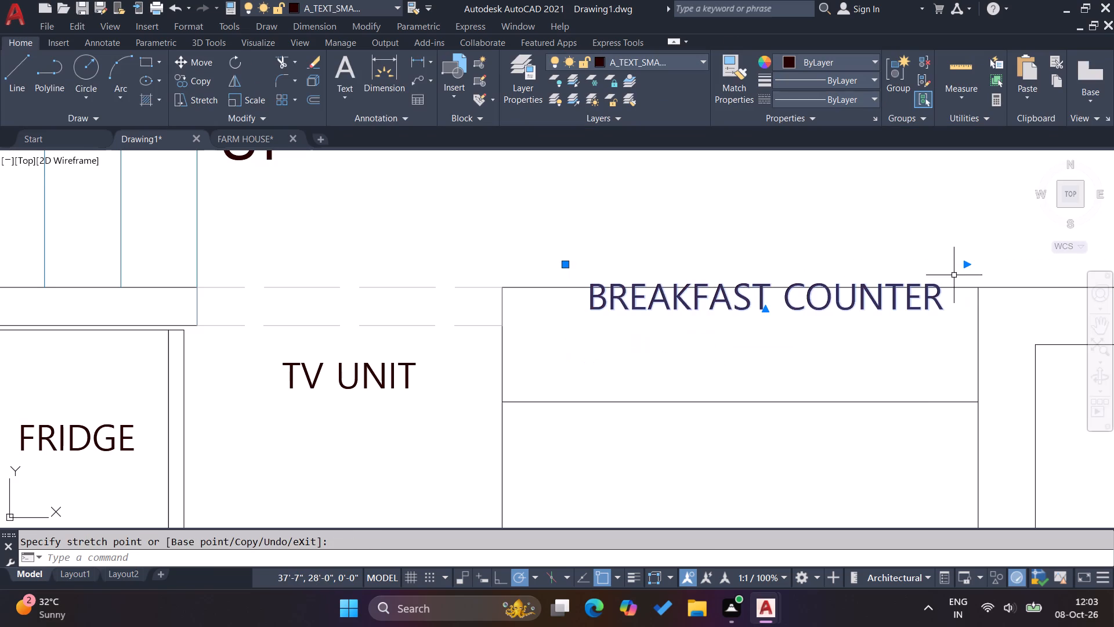
{"action": "key", "text": "Escape"}
{"action": "key", "text": "Escape"}
Move the BREAKFAST COUNTER label down into the middle of the counter rectangle.
{"action": "left_click", "coordinate": [859, 302]}
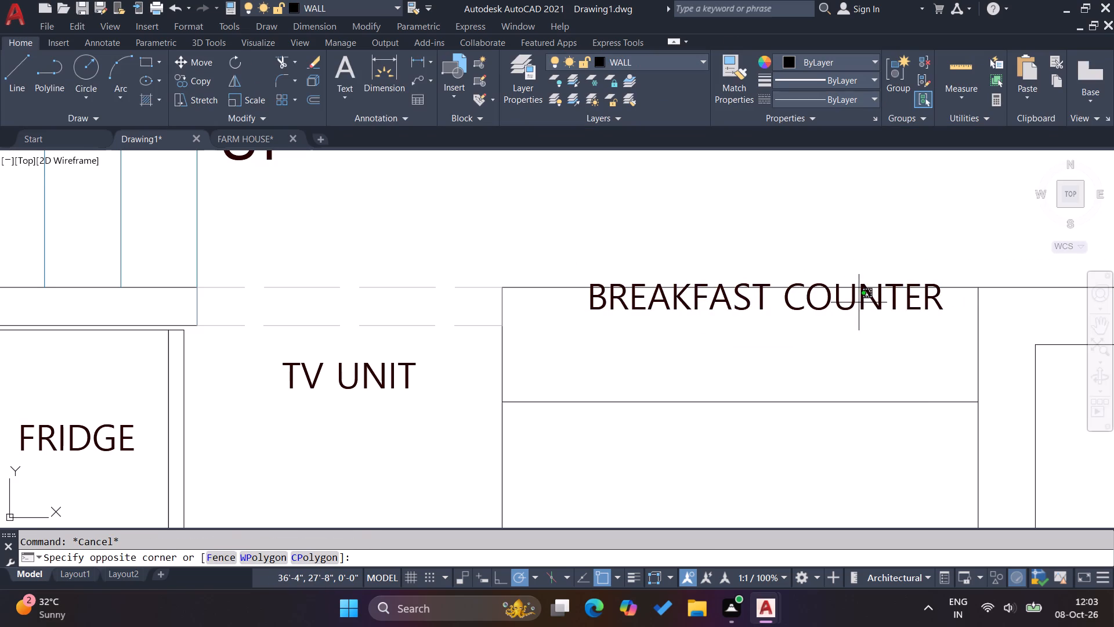
{"action": "left_click", "coordinate": [842, 296]}
{"action": "key", "text": "m"}
{"action": "key", "text": "Return"}
{"action": "left_click", "coordinate": [842, 300]}
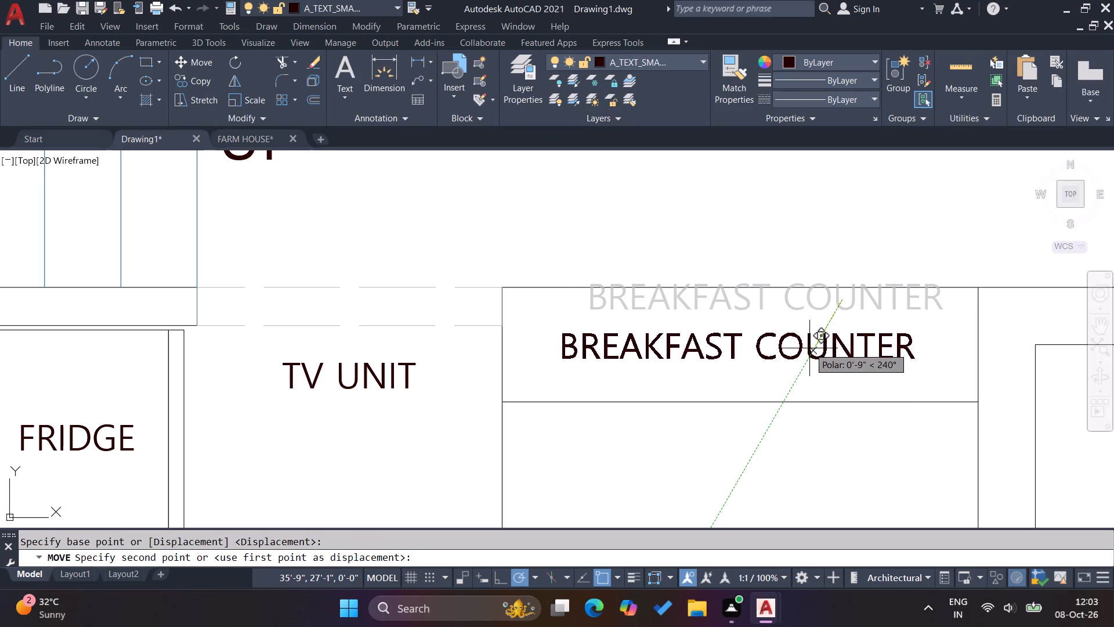
{"action": "left_click", "coordinate": [819, 341]}
{"action": "key", "text": "Escape"}
{"action": "key", "text": "Escape"}
{"action": "key", "text": "Escape"}
Set the text height of the BREAKFAST COUNTER label to 3".
{"action": "double_click", "coordinate": [740, 341]}
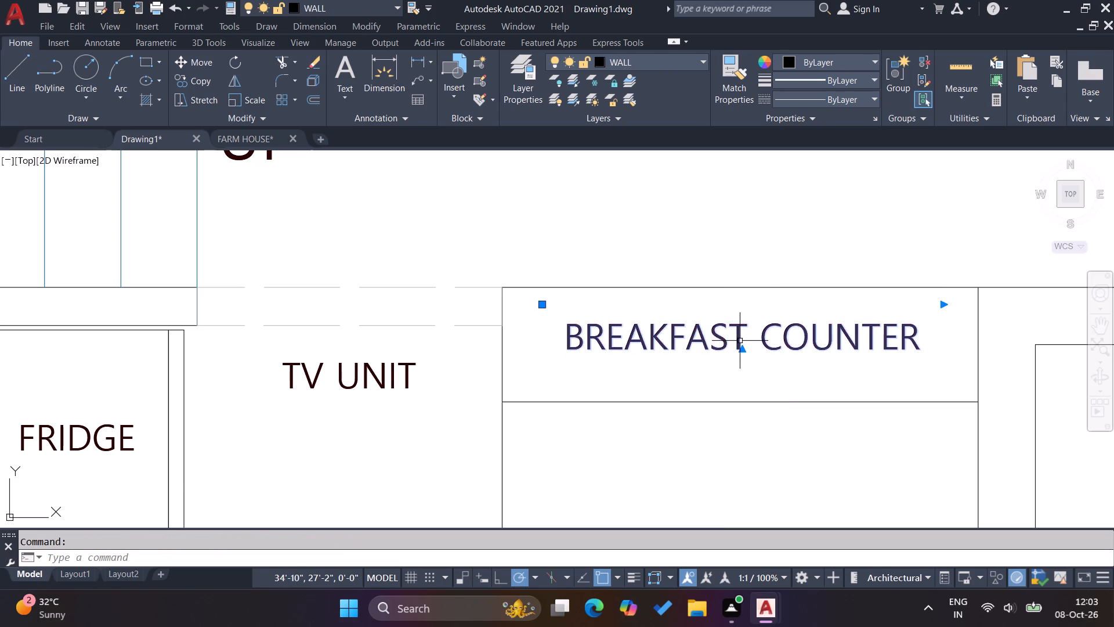
{"action": "left_click_drag", "start_coordinate": [921, 336], "coordinate": [554, 322]}
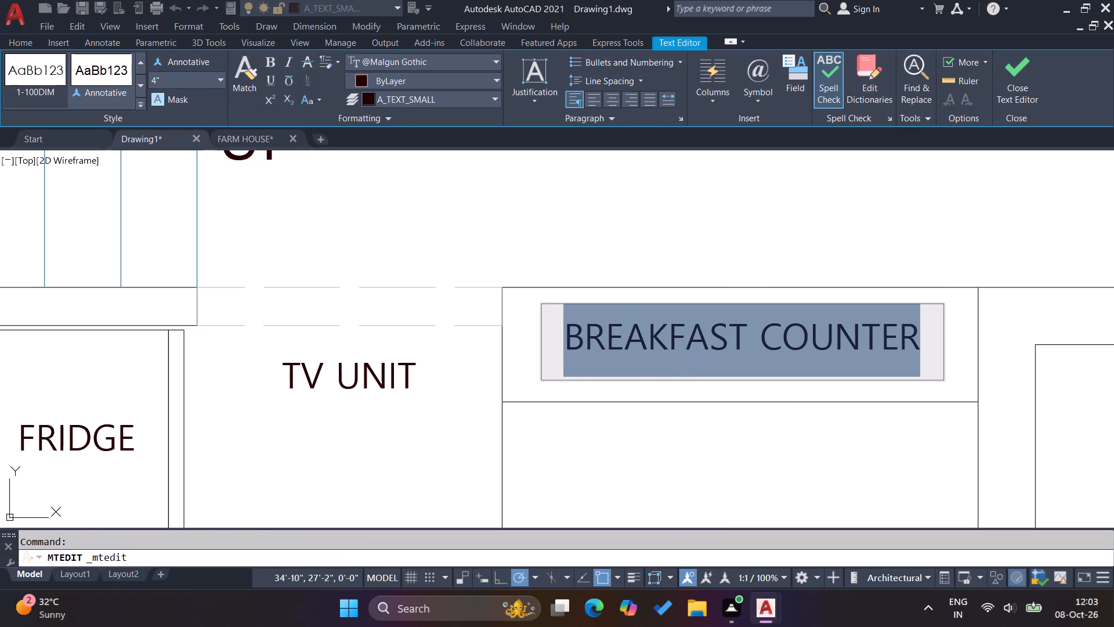
{"action": "left_click_drag", "start_coordinate": [554, 322], "coordinate": [554, 322]}
{"action": "left_click", "coordinate": [205, 89]}
{"action": "left_click", "coordinate": [191, 80]}
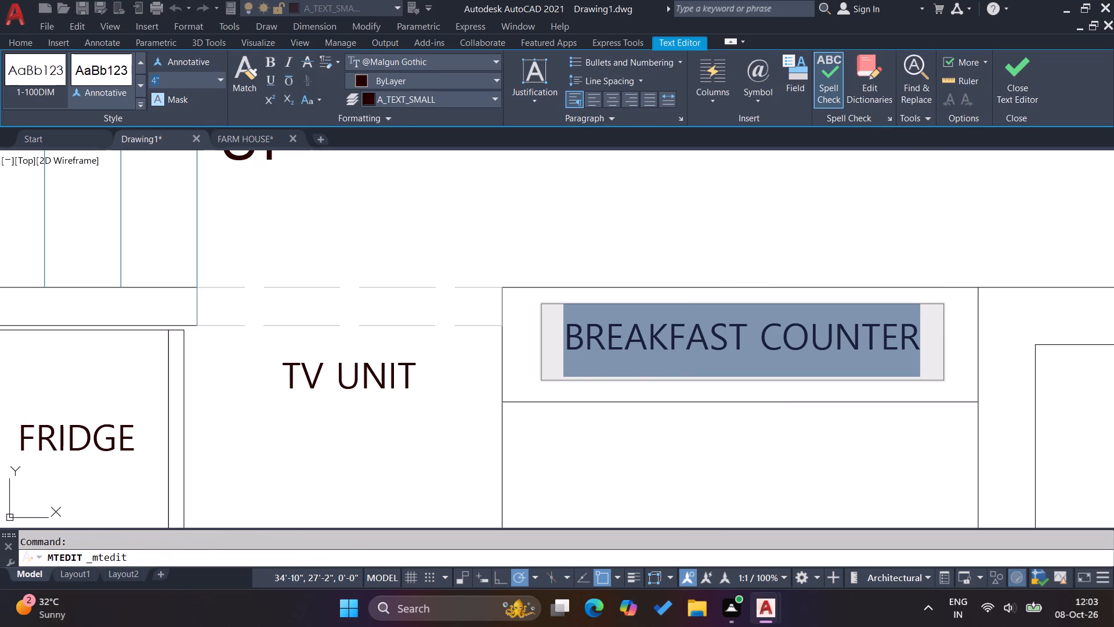
{"action": "left_click", "coordinate": [191, 80]}
{"action": "left_click_drag", "start_coordinate": [164, 80], "coordinate": [144, 73]}
{"action": "key", "text": "3"}
{"action": "key", "text": "Return"}
{"action": "left_click", "coordinate": [748, 239]}
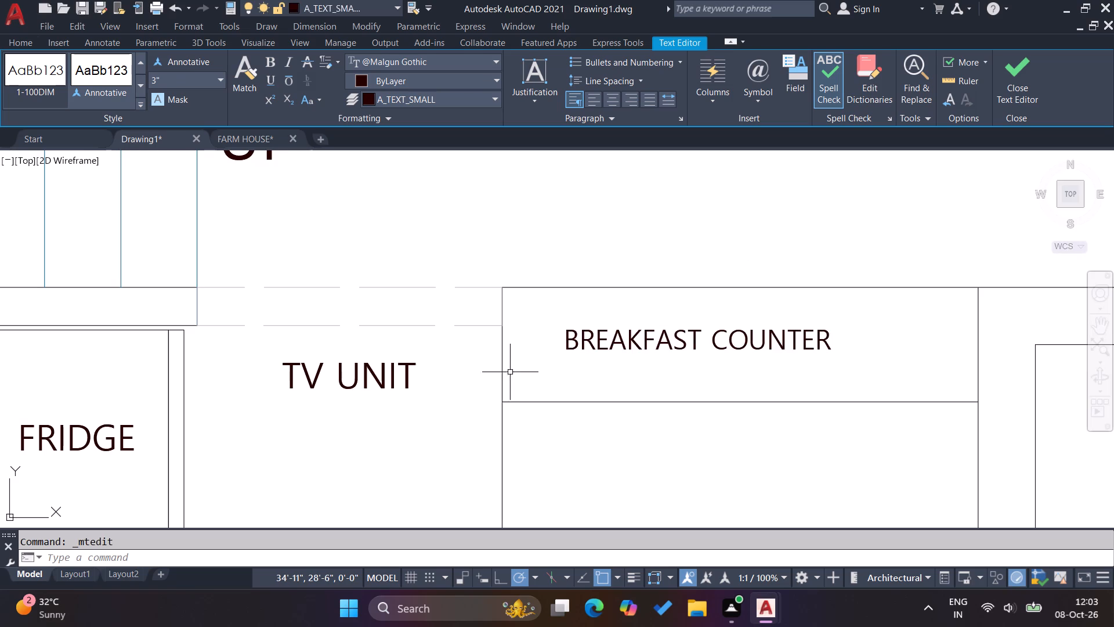
Delete the leftover horizontal TV UNIT label between the fridge and the breakfast counter.
{"action": "left_click_drag", "start_coordinate": [379, 390], "coordinate": [367, 377]}
{"action": "left_click", "coordinate": [335, 359]}
{"action": "key", "text": "Delete"}
{"action": "scroll", "coordinate": [597, 412], "scroll_direction": "down", "scroll_amount": 3}
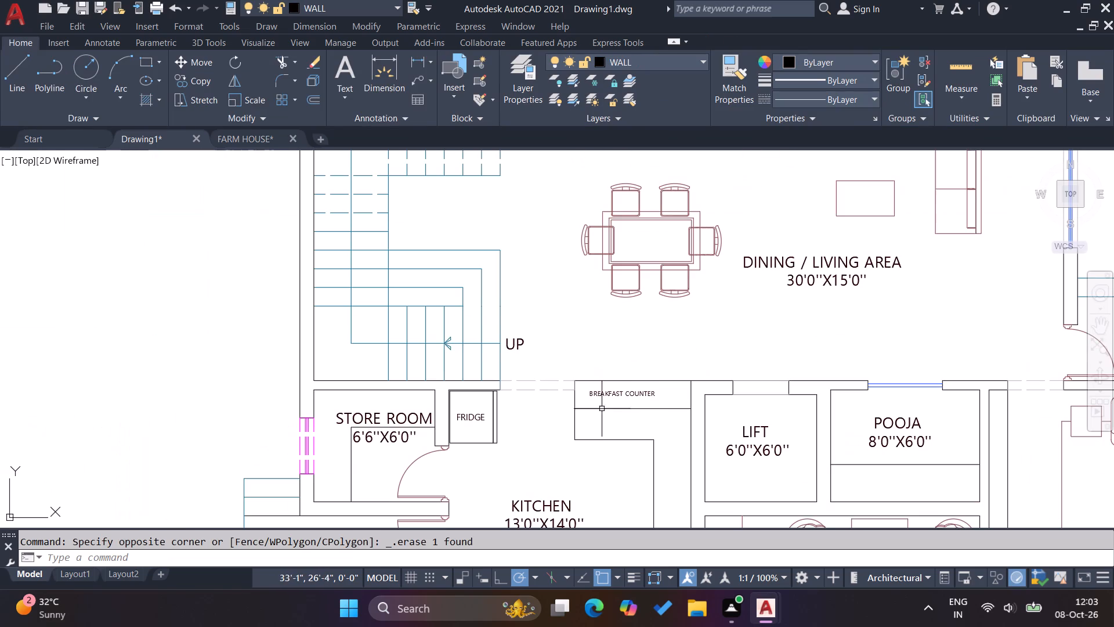
{"action": "key", "text": "Escape"}
{"action": "key", "text": "Escape"}
Copy the DECK label into the space between the landscape area and the drawing room, beside the small toilet.
{"action": "scroll", "coordinate": [630, 381], "scroll_direction": "down", "scroll_amount": 2}
{"action": "scroll", "coordinate": [650, 402], "scroll_direction": "up", "scroll_amount": 1}
{"action": "scroll", "coordinate": [578, 382], "scroll_direction": "down", "scroll_amount": 2}
{"action": "scroll", "coordinate": [687, 368], "scroll_direction": "up", "scroll_amount": 1}
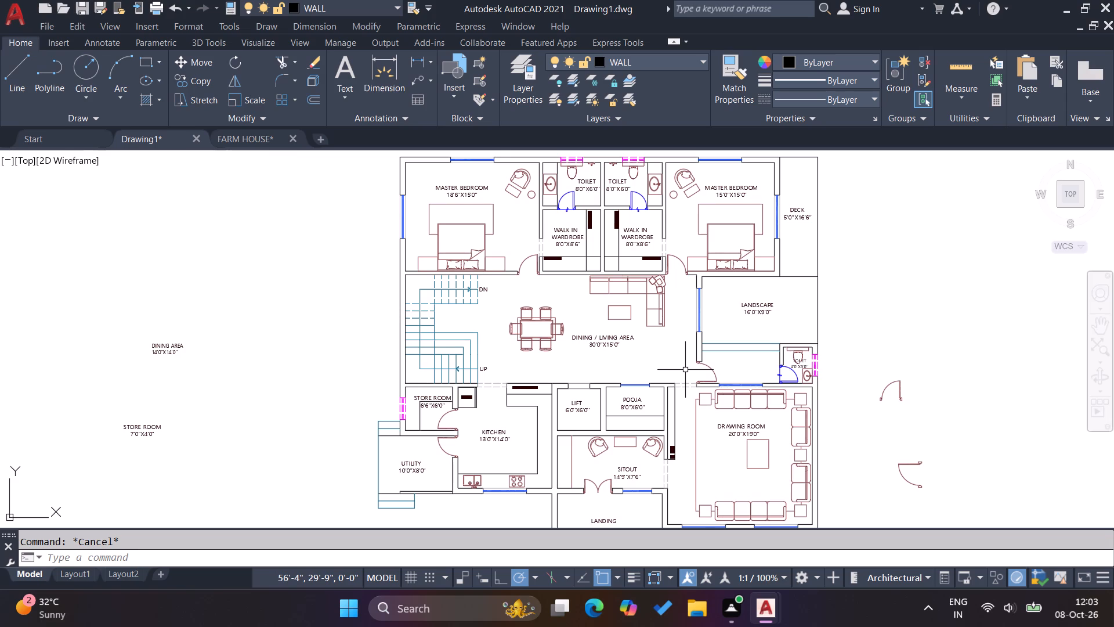
{"action": "left_click", "coordinate": [797, 218]}
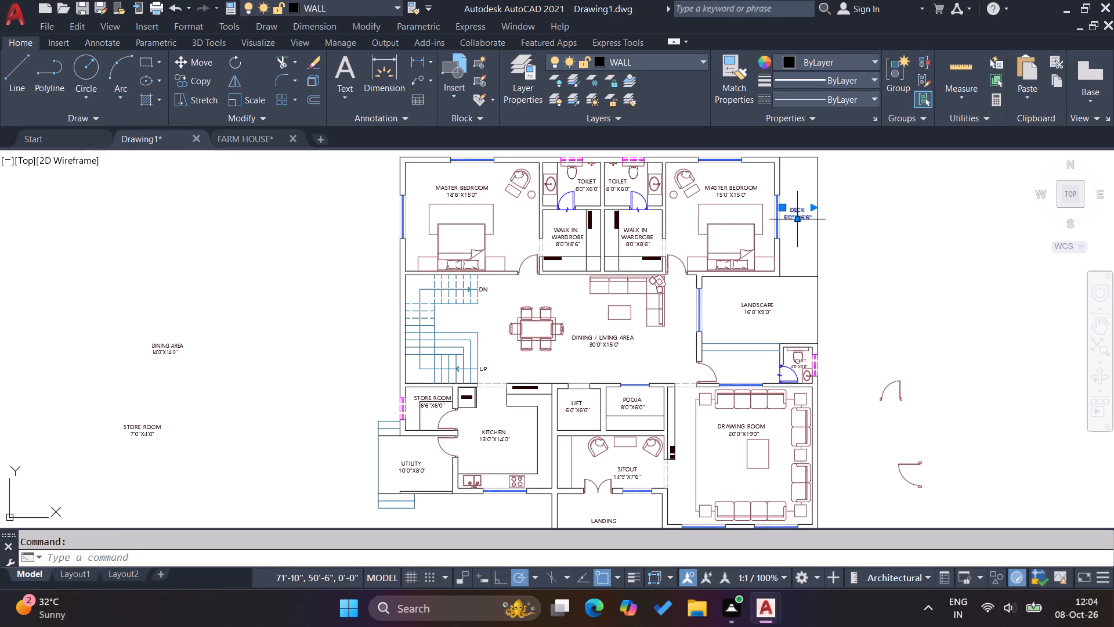
{"action": "type", "text": "CO"}
{"action": "key", "text": "Return"}
{"action": "left_click", "coordinate": [795, 222]}
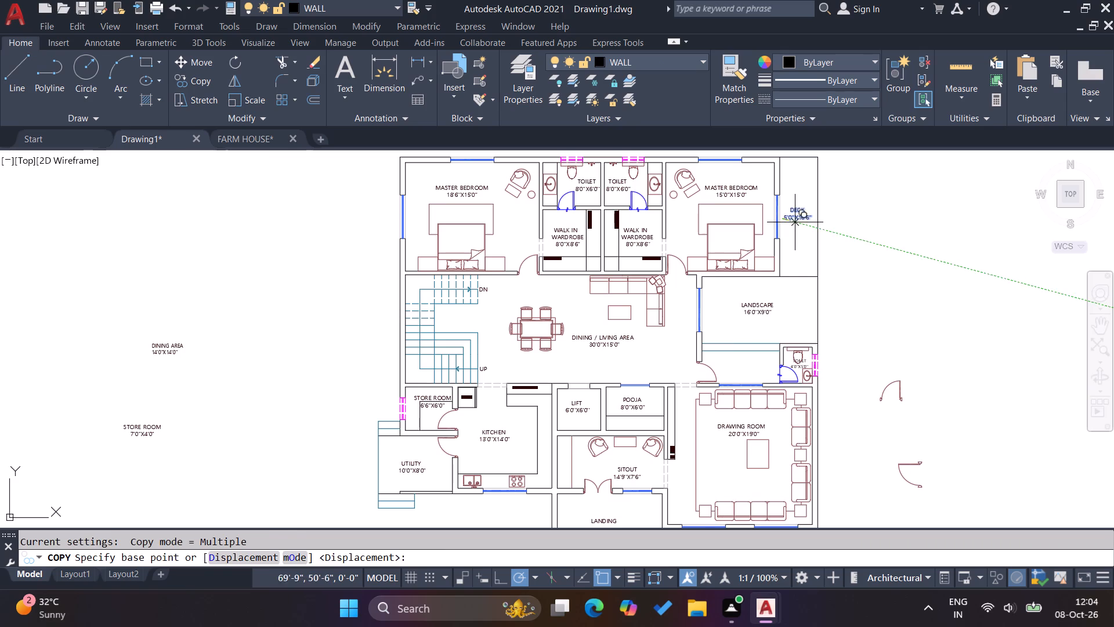
{"action": "scroll", "coordinate": [732, 371], "scroll_direction": "up", "scroll_amount": 3}
{"action": "left_click", "coordinate": [701, 375]}
{"action": "key", "text": "Escape"}
{"action": "key", "text": "Escape"}
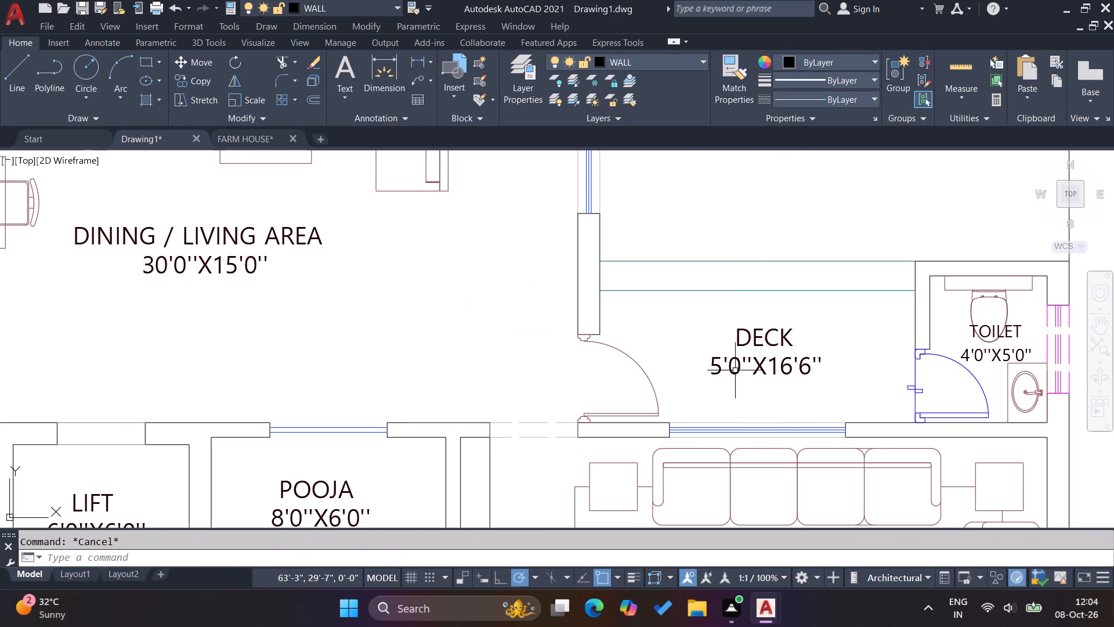
Remove the 5'0''X16'6'' size line from the copied label so it reads only DECK.
{"action": "double_click", "coordinate": [737, 372]}
{"action": "left_click_drag", "start_coordinate": [823, 370], "coordinate": [711, 369]}
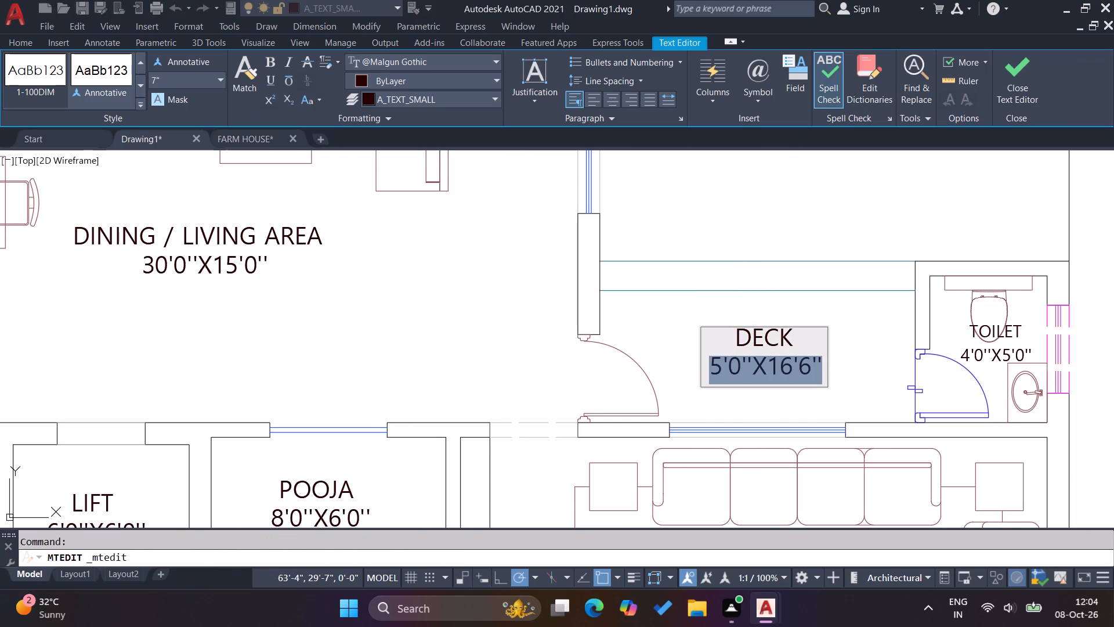
{"action": "left_click_drag", "start_coordinate": [711, 369], "coordinate": [708, 369]}
{"action": "key", "text": "BackSpace"}
{"action": "key", "text": "BackSpace"}
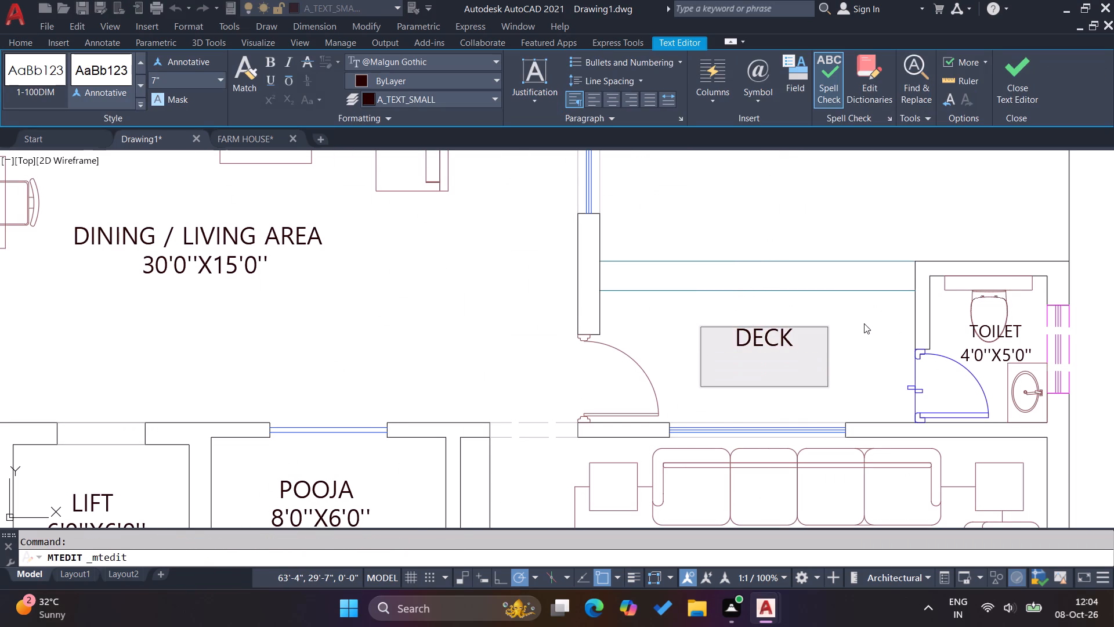
{"action": "key", "text": "BackSpace"}
{"action": "left_click", "coordinate": [869, 326]}
{"action": "key", "text": "Escape"}
{"action": "key", "text": "Escape"}
{"action": "key", "text": "Escape"}
Delete the two loose door symbols lying outside the plan beside the drawing room.
{"action": "scroll", "coordinate": [732, 353], "scroll_direction": "down", "scroll_amount": 1}
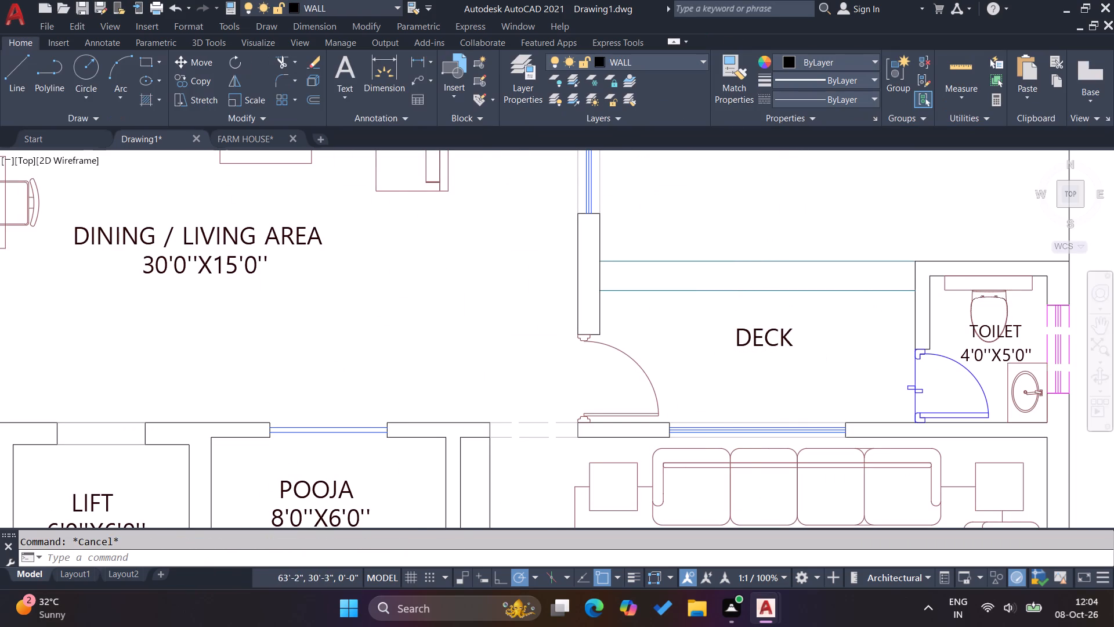
{"action": "scroll", "coordinate": [732, 353], "scroll_direction": "down", "scroll_amount": 1}
{"action": "key", "text": "Escape"}
{"action": "key", "text": "Escape"}
{"action": "scroll", "coordinate": [732, 353], "scroll_direction": "down", "scroll_amount": 2}
{"action": "left_click_drag", "start_coordinate": [887, 438], "coordinate": [868, 424]}
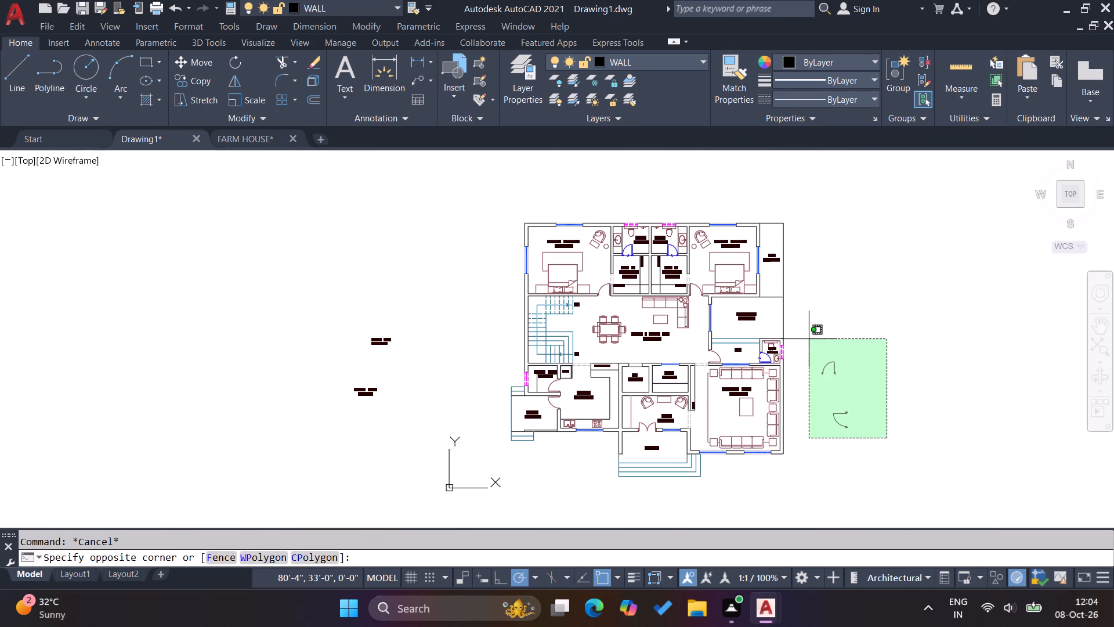
{"action": "left_click", "coordinate": [809, 339]}
{"action": "key", "text": "Delete"}
Delete the loose DINING AREA and STORE ROOM labels lying outside the plan.
{"action": "left_click_drag", "start_coordinate": [389, 410], "coordinate": [378, 402]}
{"action": "left_click", "coordinate": [305, 317]}
{"action": "key", "text": "Delete"}
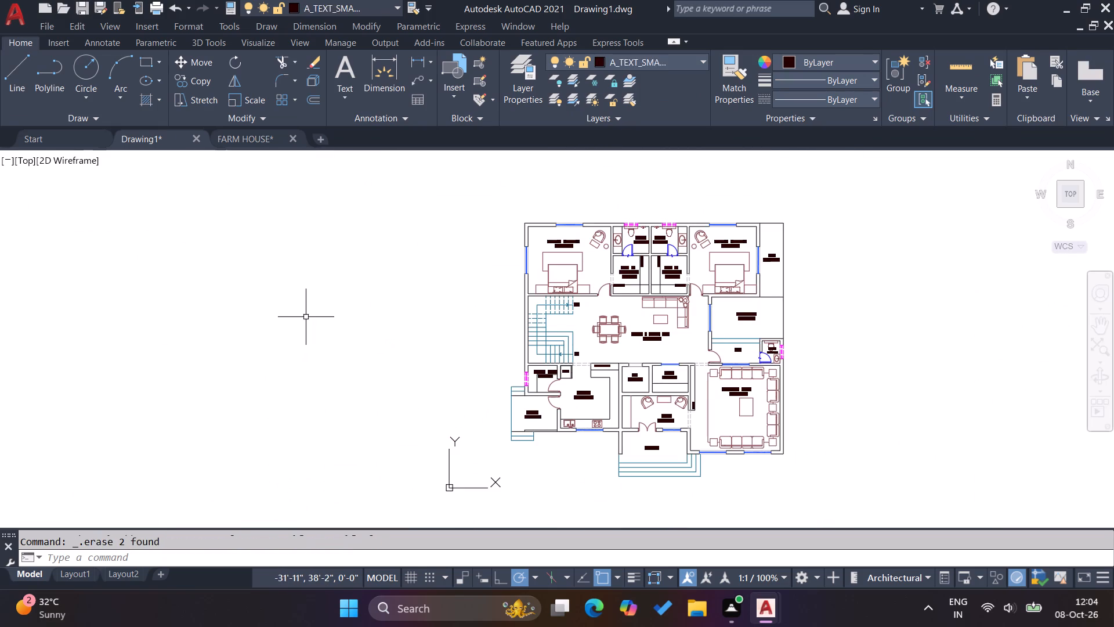
{"action": "key", "text": "Escape"}
{"action": "key", "text": "Escape"}
{"action": "key", "text": "Escape"}
Start a hatch with the SOLID pattern, colour 147,149,152 and a transparency of 35.
{"action": "scroll", "coordinate": [690, 467], "scroll_direction": "up", "scroll_amount": 1}
{"action": "key", "text": "Escape"}
{"action": "scroll", "coordinate": [428, 440], "scroll_direction": "down", "scroll_amount": 1}
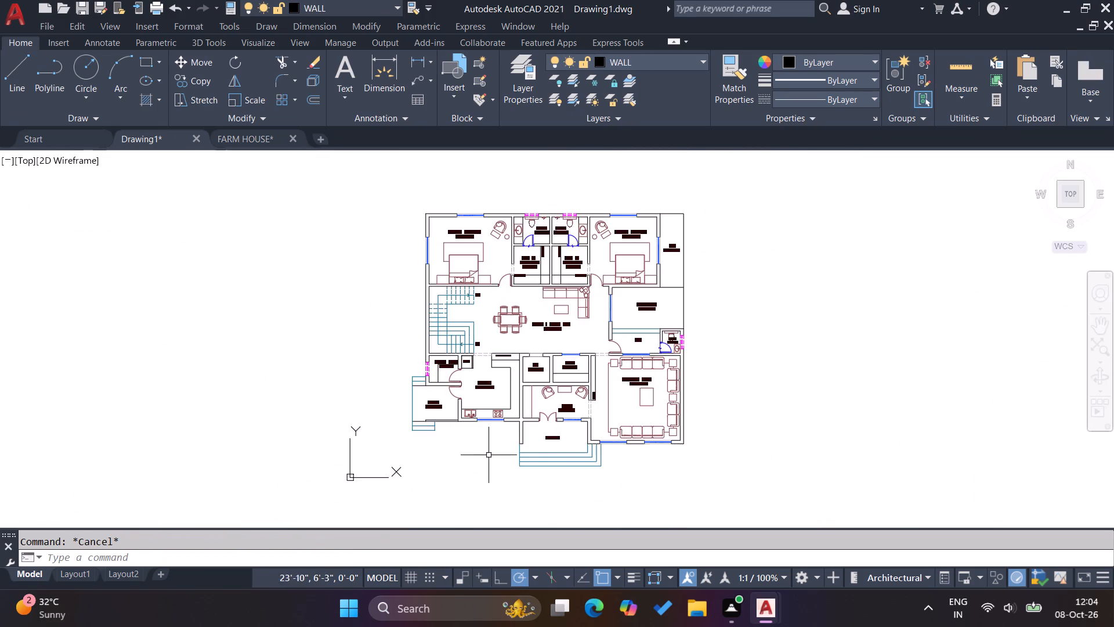
{"action": "scroll", "coordinate": [536, 457], "scroll_direction": "up", "scroll_amount": 1}
{"action": "key", "text": "h"}
{"action": "key", "text": "Return"}
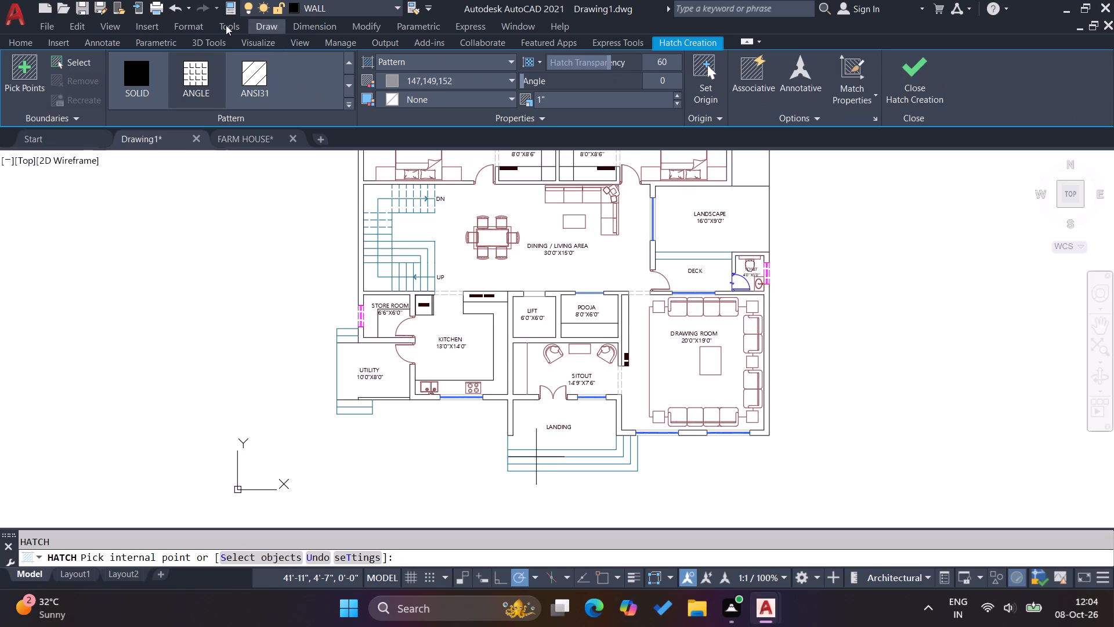
{"action": "left_click", "coordinate": [121, 80]}
{"action": "left_click", "coordinate": [421, 77]}
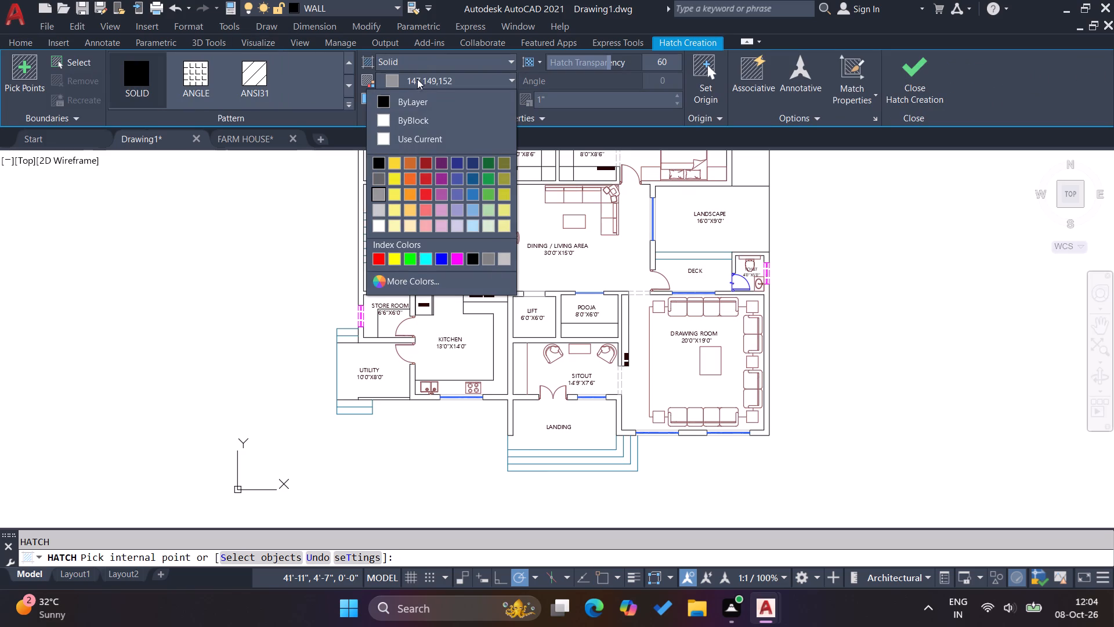
{"action": "left_click", "coordinate": [382, 192]}
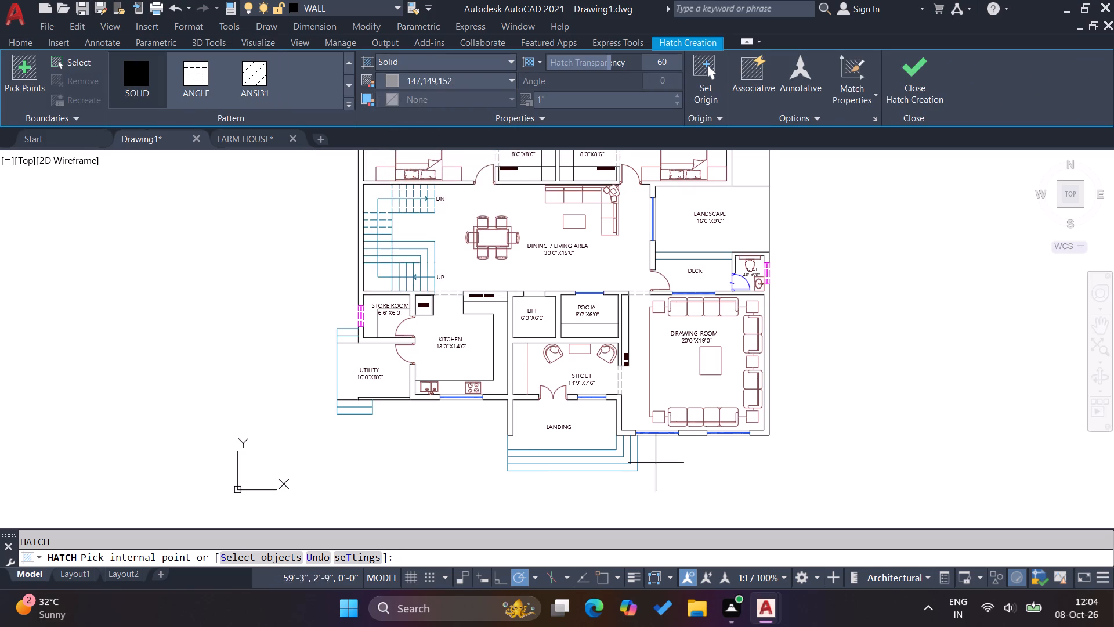
{"action": "scroll", "coordinate": [623, 420], "scroll_direction": "up", "scroll_amount": 2}
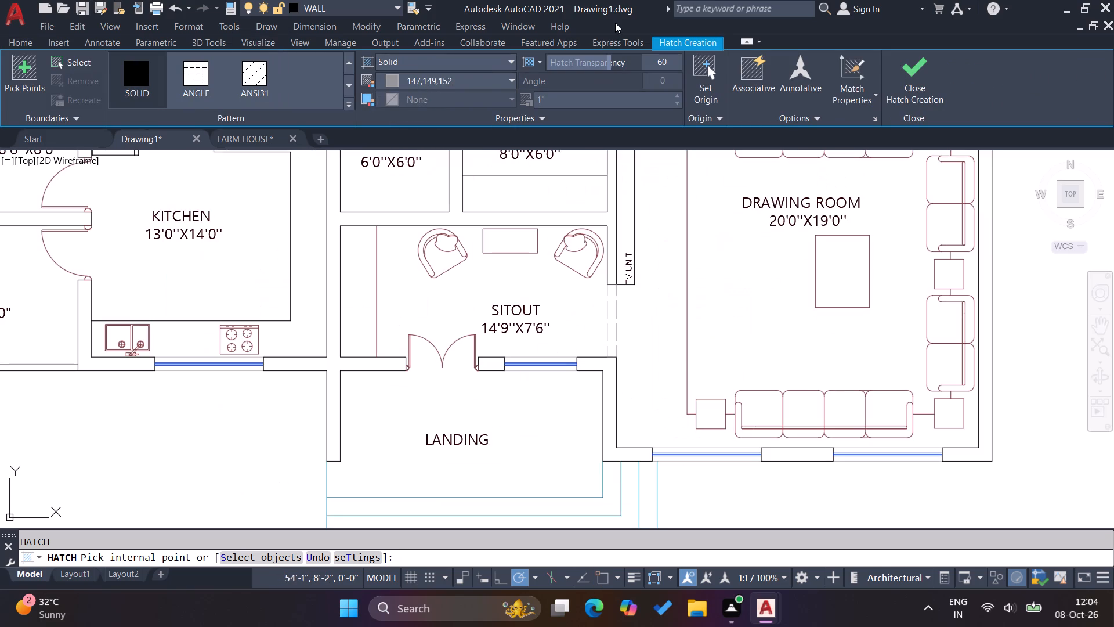
{"action": "left_click_drag", "start_coordinate": [610, 59], "coordinate": [559, 66]}
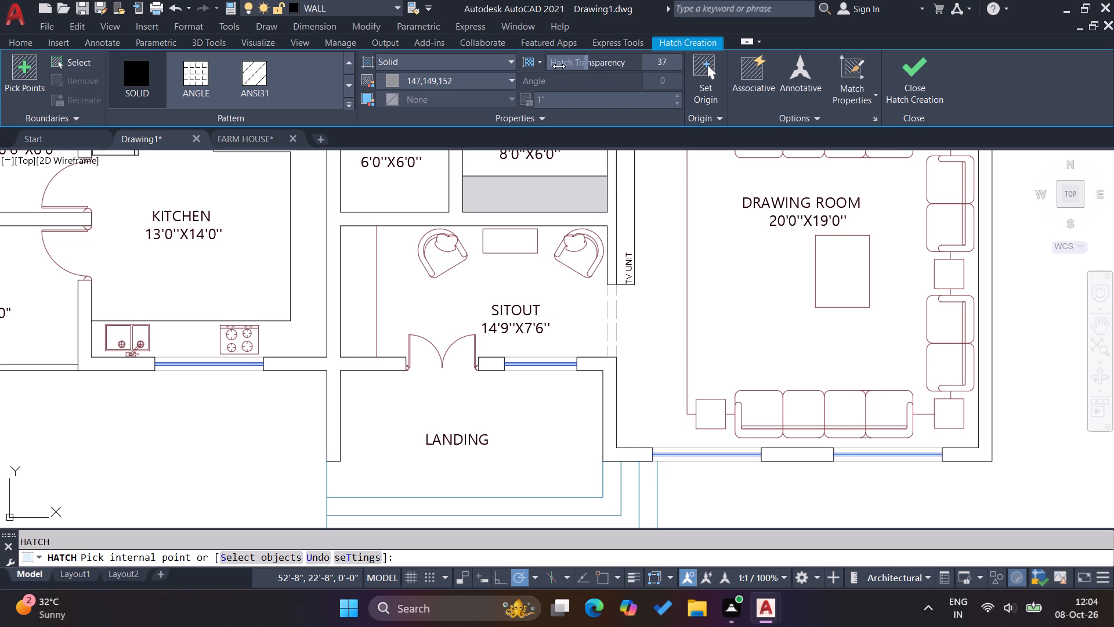
{"action": "left_click_drag", "start_coordinate": [559, 66], "coordinate": [549, 67]}
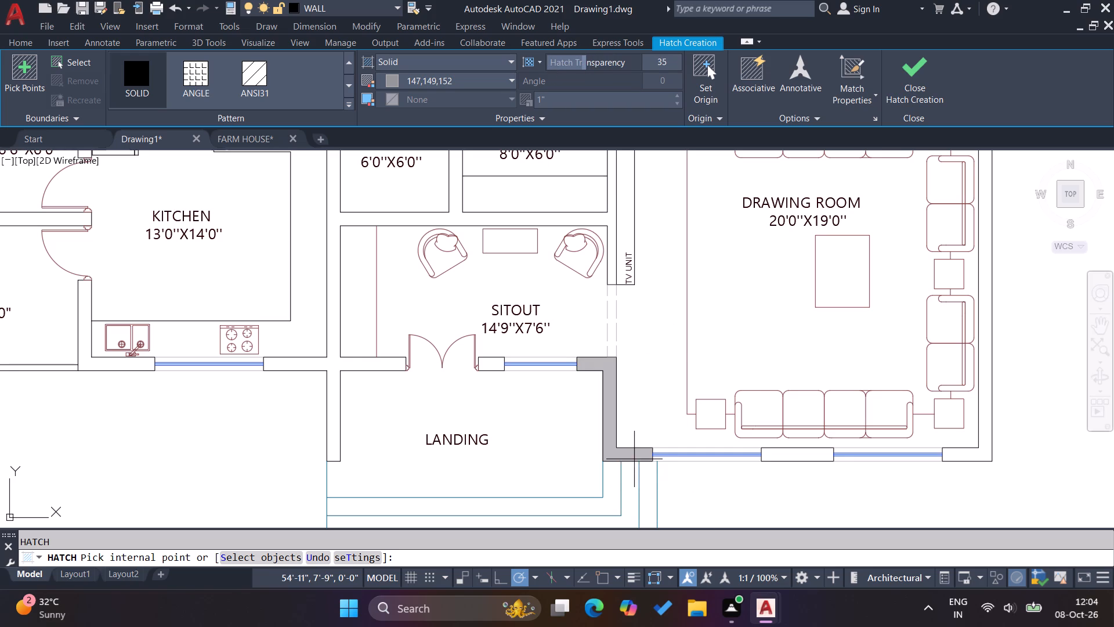
Fill the drawing room's outer wall segments with the solid grey hatch, including the pier between its front windows.
{"action": "left_click", "coordinate": [634, 459]}
{"action": "left_click", "coordinate": [777, 459]}
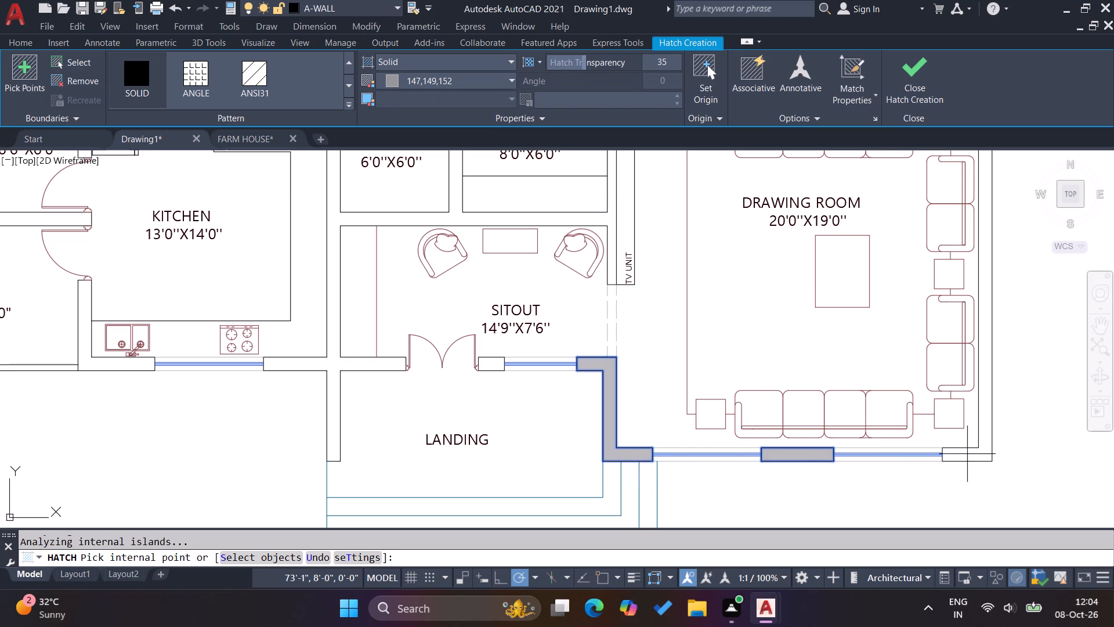
{"action": "scroll", "coordinate": [970, 456], "scroll_direction": "down", "scroll_amount": 1}
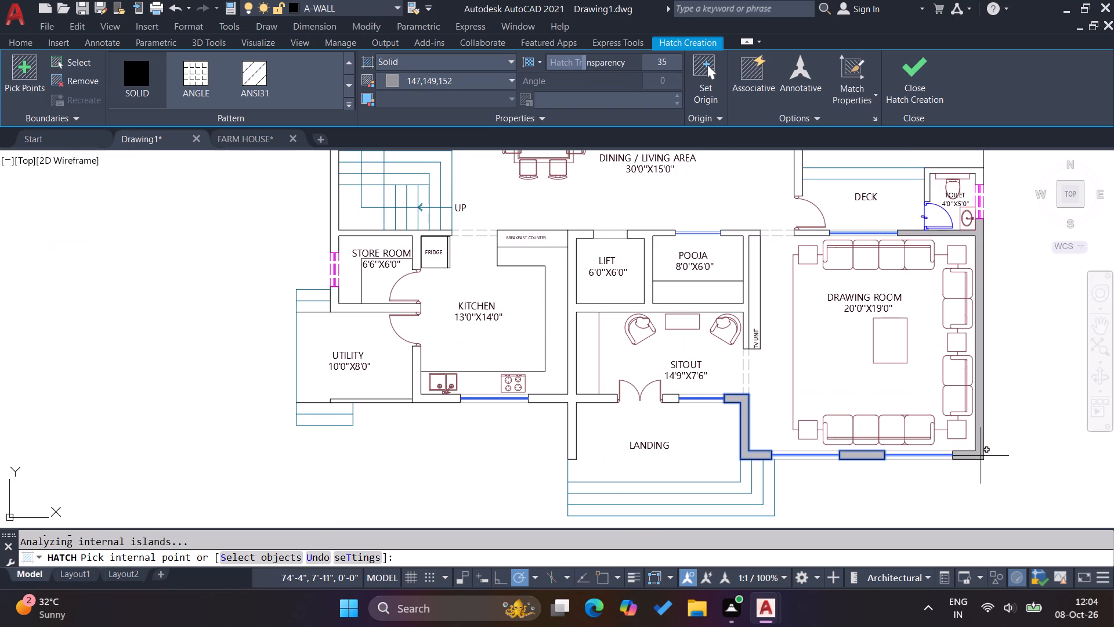
{"action": "left_click", "coordinate": [981, 456]}
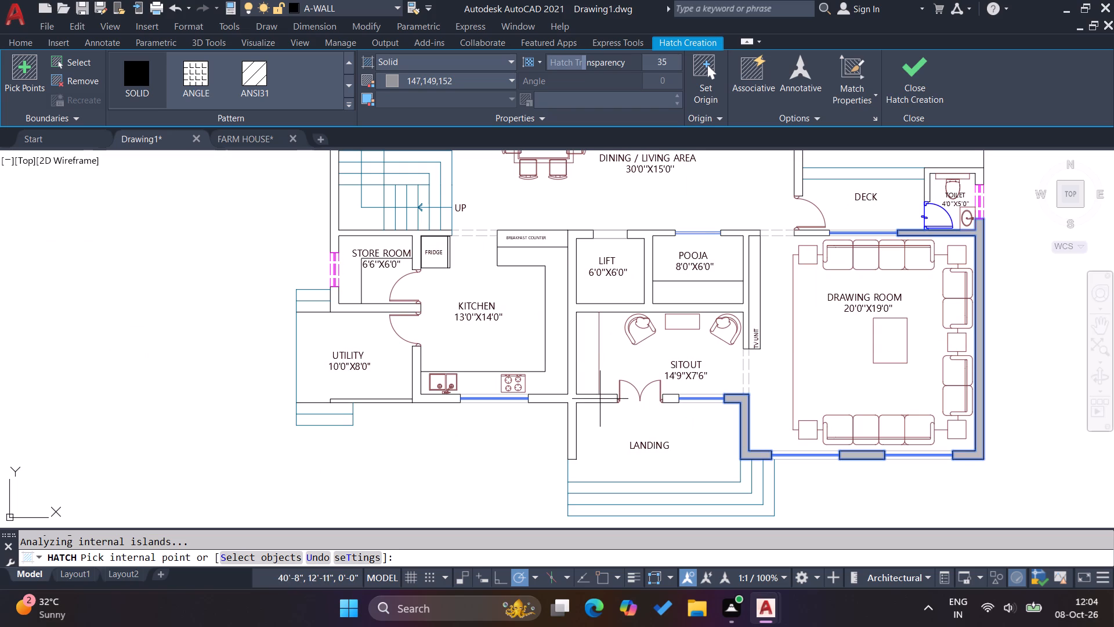
Fill the lift, pooja, sitout and kitchen walls and the wall between the store room and utility with the solid grey hatch.
{"action": "left_click", "coordinate": [600, 399]}
{"action": "scroll", "coordinate": [642, 402], "scroll_direction": "up", "scroll_amount": 2}
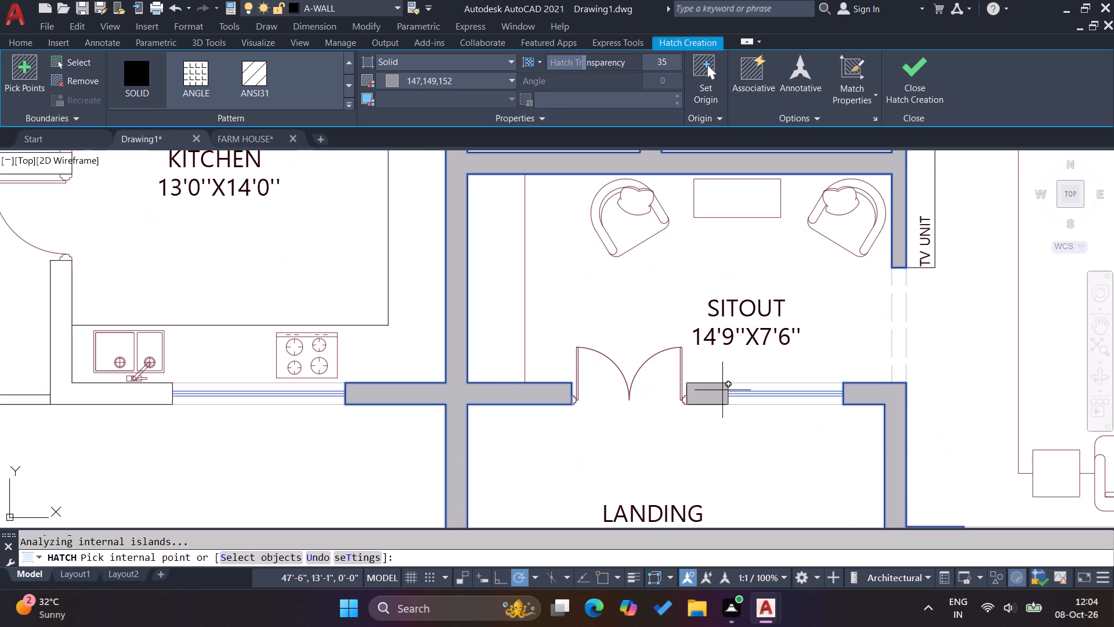
{"action": "left_click", "coordinate": [722, 390]}
{"action": "scroll", "coordinate": [724, 390], "scroll_direction": "down", "scroll_amount": 2}
{"action": "left_click", "coordinate": [472, 394]}
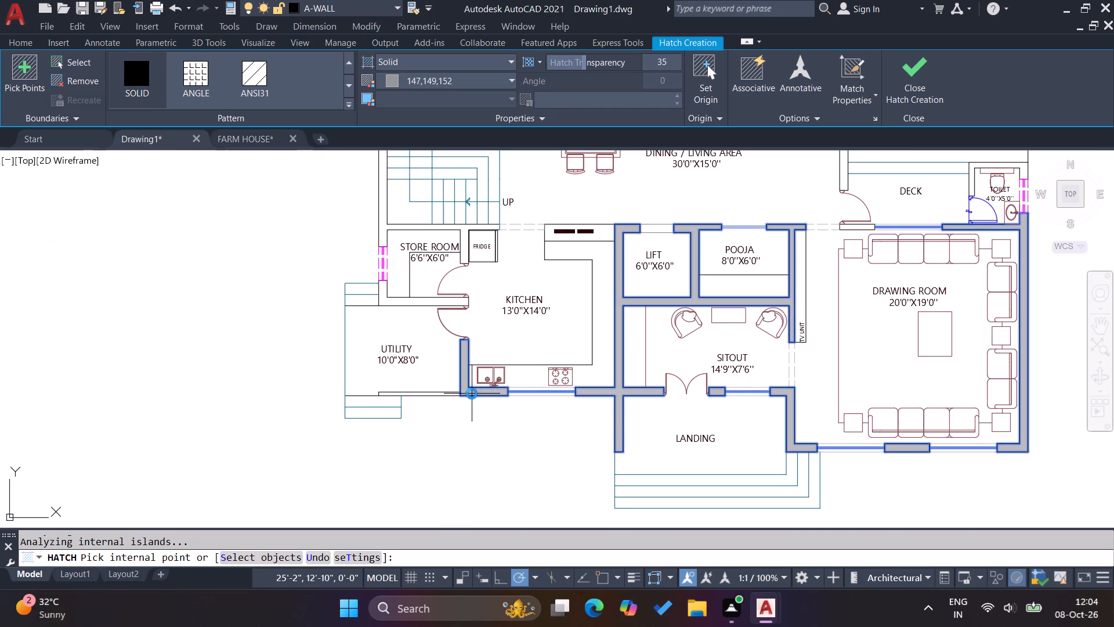
{"action": "left_click", "coordinate": [403, 301]}
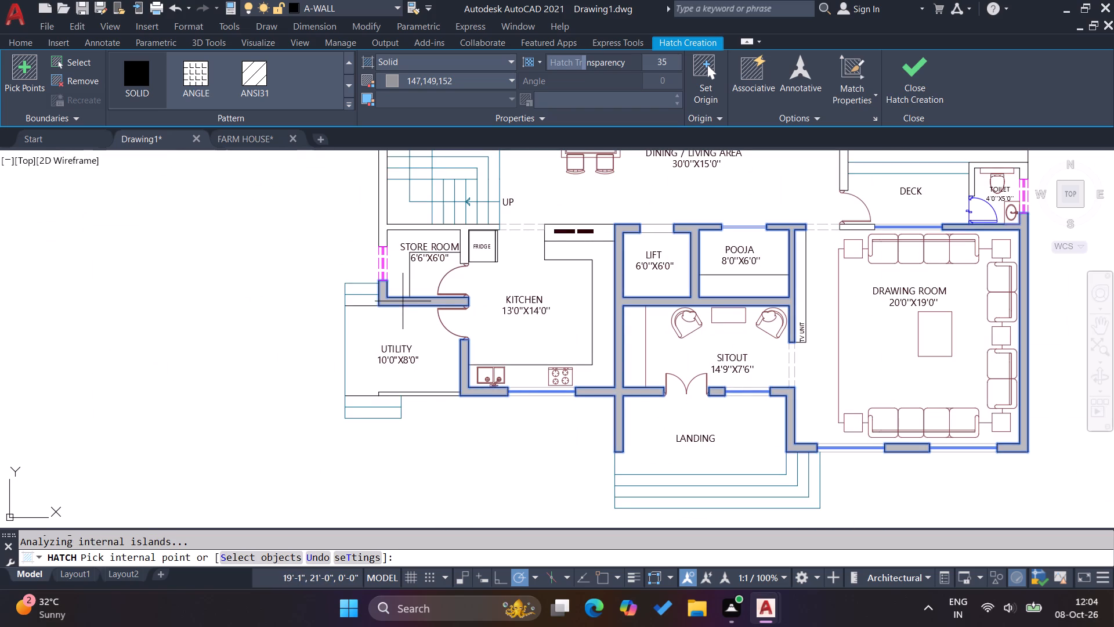
Fill the outer wall beside the staircase and the 18'6''X15'0'' master bedroom's walls, including both sides of its upper window.
{"action": "scroll", "coordinate": [545, 372], "scroll_direction": "down", "scroll_amount": 3}
{"action": "scroll", "coordinate": [530, 313], "scroll_direction": "up", "scroll_amount": 2}
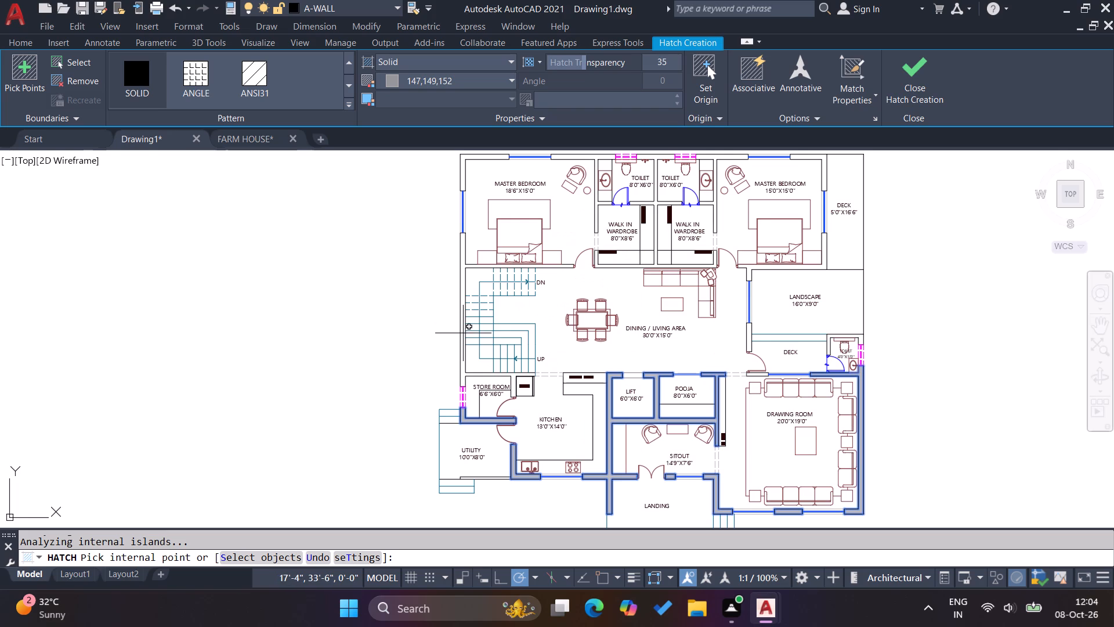
{"action": "left_click", "coordinate": [464, 334]}
{"action": "scroll", "coordinate": [500, 351], "scroll_direction": "down", "scroll_amount": 1}
{"action": "scroll", "coordinate": [508, 233], "scroll_direction": "up", "scroll_amount": 3}
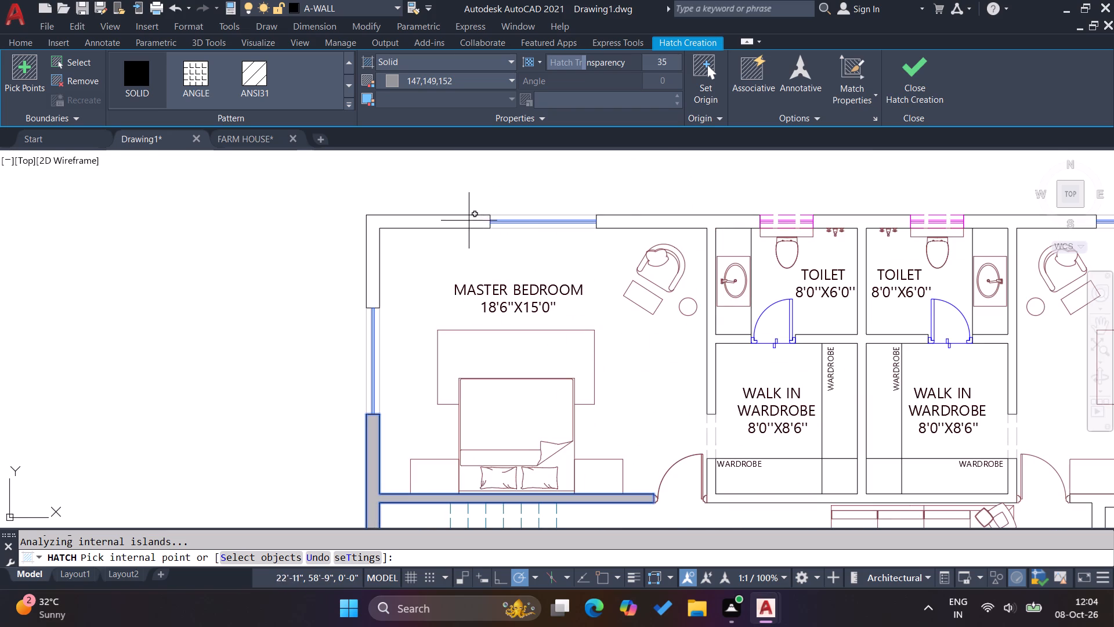
{"action": "left_click", "coordinate": [467, 221]}
{"action": "left_click", "coordinate": [637, 226]}
Fill the walls around the two 8'0''X6'0'' toilets and walk-in wardrobes with the solid grey hatch.
{"action": "scroll", "coordinate": [426, 272], "scroll_direction": "down", "scroll_amount": 1}
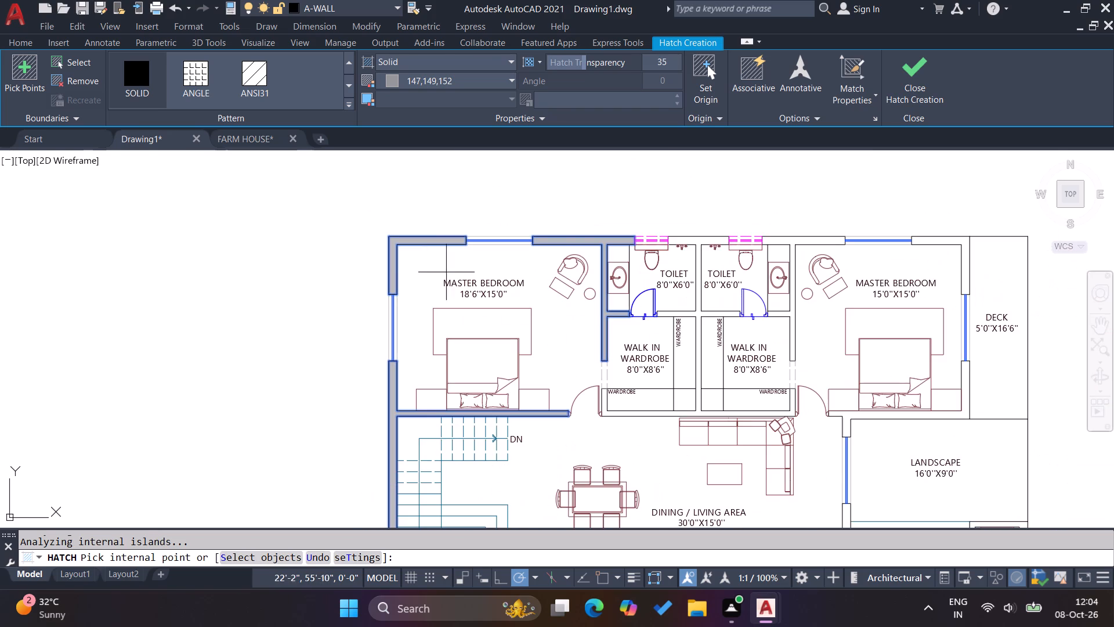
{"action": "scroll", "coordinate": [737, 251], "scroll_direction": "up", "scroll_amount": 1}
{"action": "left_click", "coordinate": [695, 232]}
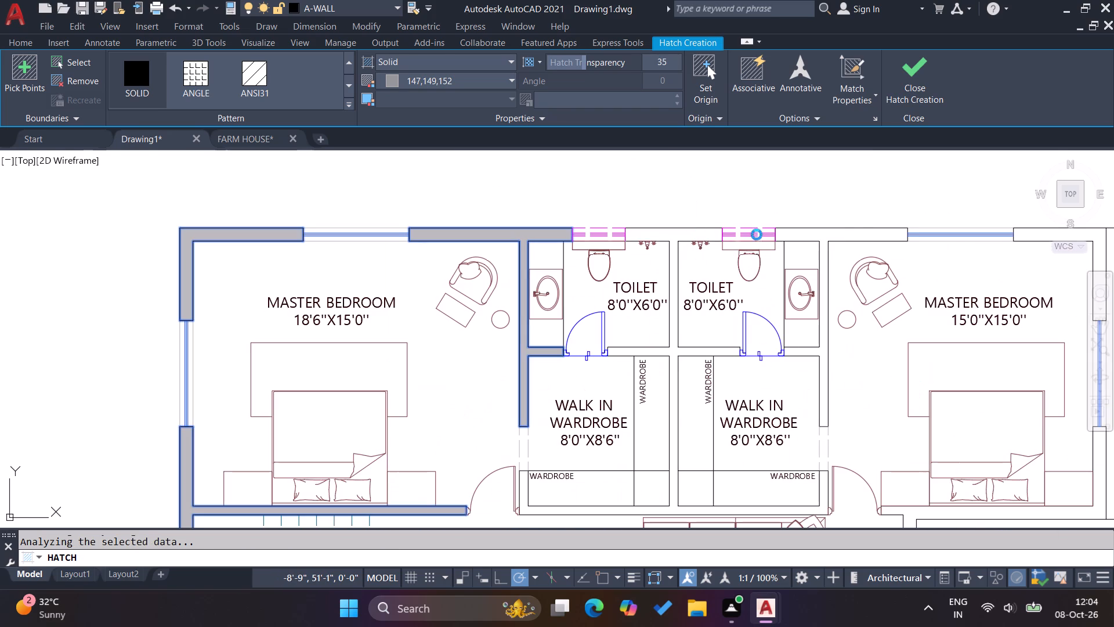
{"action": "left_click", "coordinate": [853, 235]}
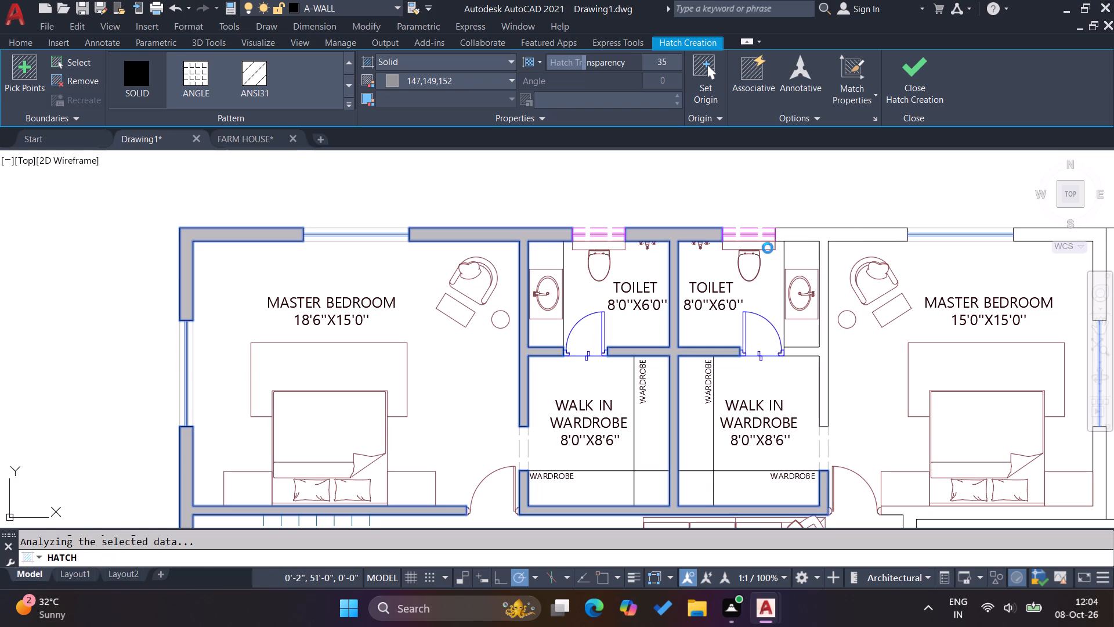
Fill the 15'0''X15'0'' master bedroom's outer corner wall by the deck and the wall above the landscape area.
{"action": "scroll", "coordinate": [534, 305], "scroll_direction": "down", "scroll_amount": 2}
{"action": "scroll", "coordinate": [760, 276], "scroll_direction": "up", "scroll_amount": 2}
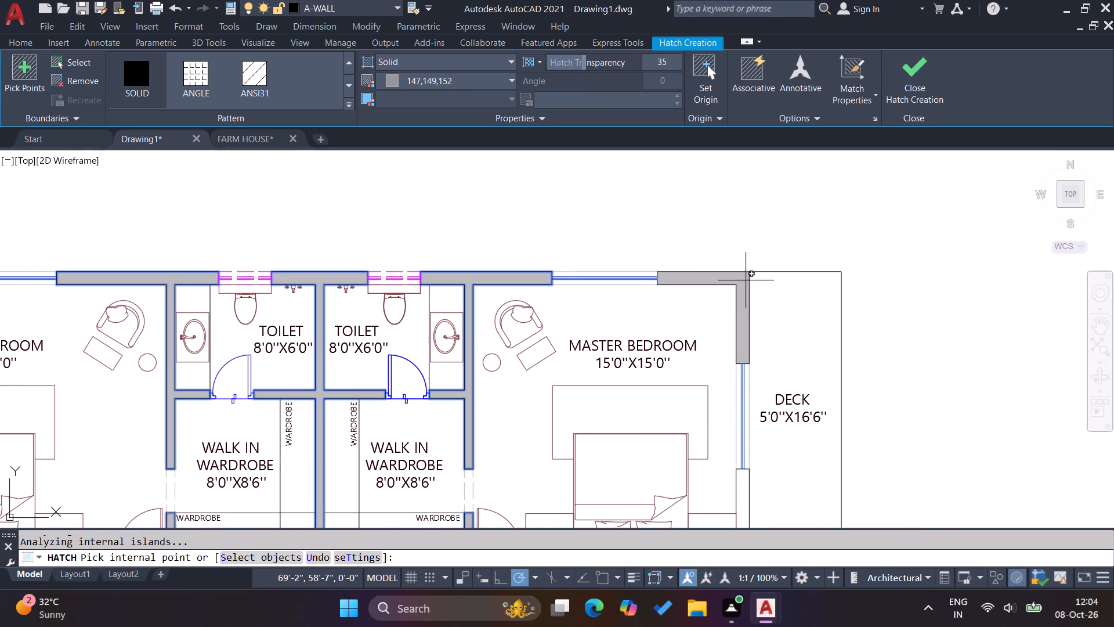
{"action": "left_click", "coordinate": [746, 280]}
{"action": "scroll", "coordinate": [661, 224], "scroll_direction": "down", "scroll_amount": 2}
{"action": "scroll", "coordinate": [693, 355], "scroll_direction": "up", "scroll_amount": 2}
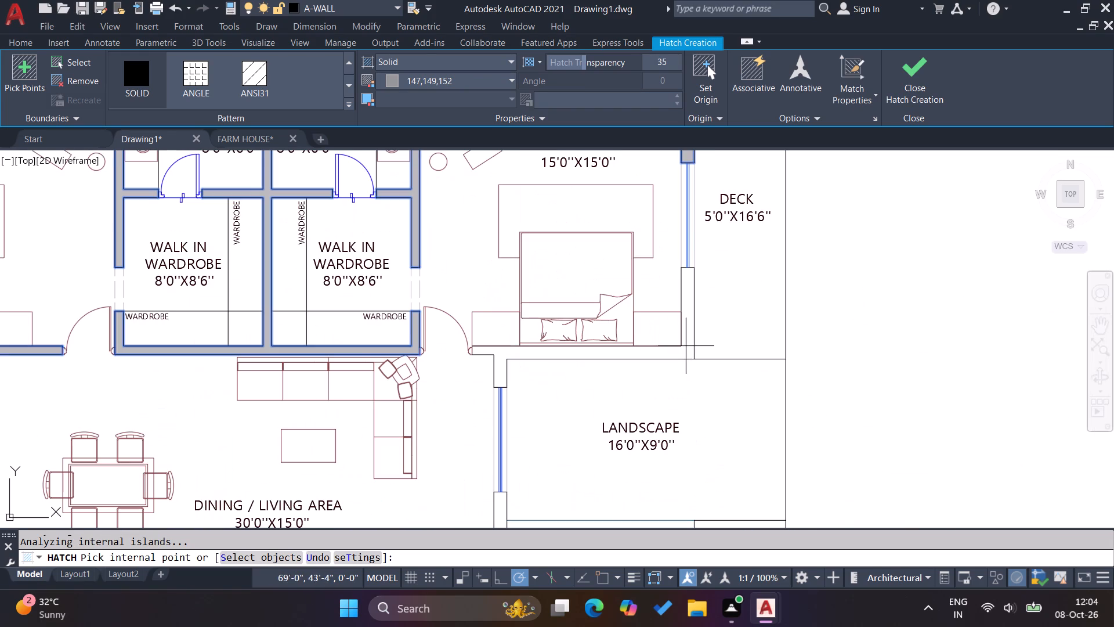
{"action": "left_click", "coordinate": [686, 346]}
Fill the wall segments around the lower deck's door and the 4'0''X5'0'' toilet with the solid grey hatch.
{"action": "scroll", "coordinate": [607, 269], "scroll_direction": "down", "scroll_amount": 3}
{"action": "scroll", "coordinate": [540, 438], "scroll_direction": "up", "scroll_amount": 3}
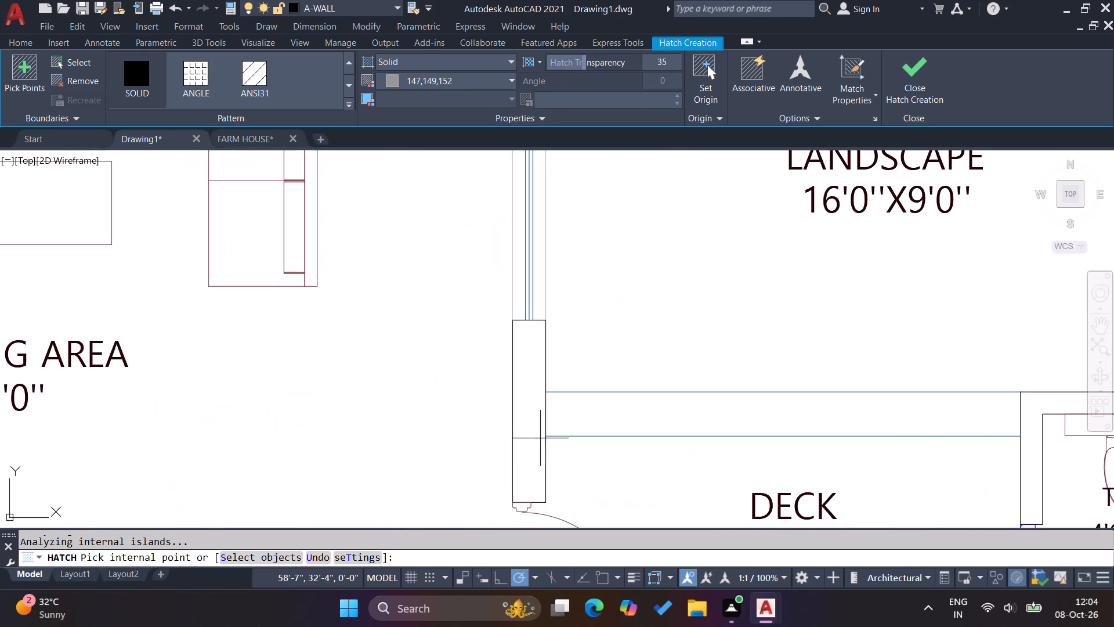
{"action": "left_click", "coordinate": [540, 437]}
{"action": "scroll", "coordinate": [606, 271], "scroll_direction": "down", "scroll_amount": 3}
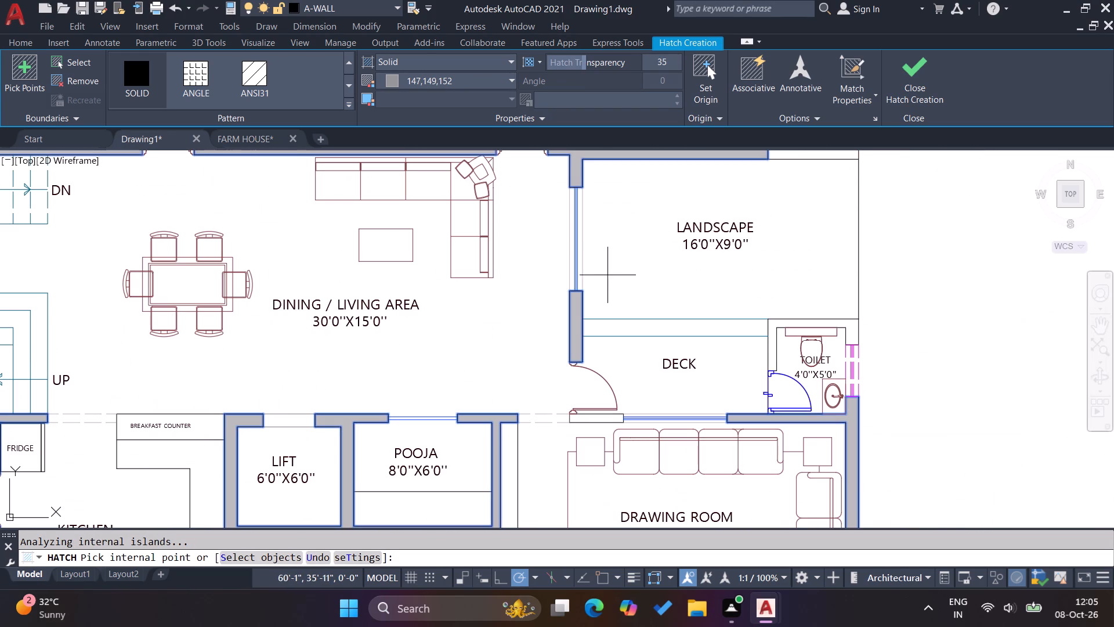
{"action": "left_click", "coordinate": [850, 334]}
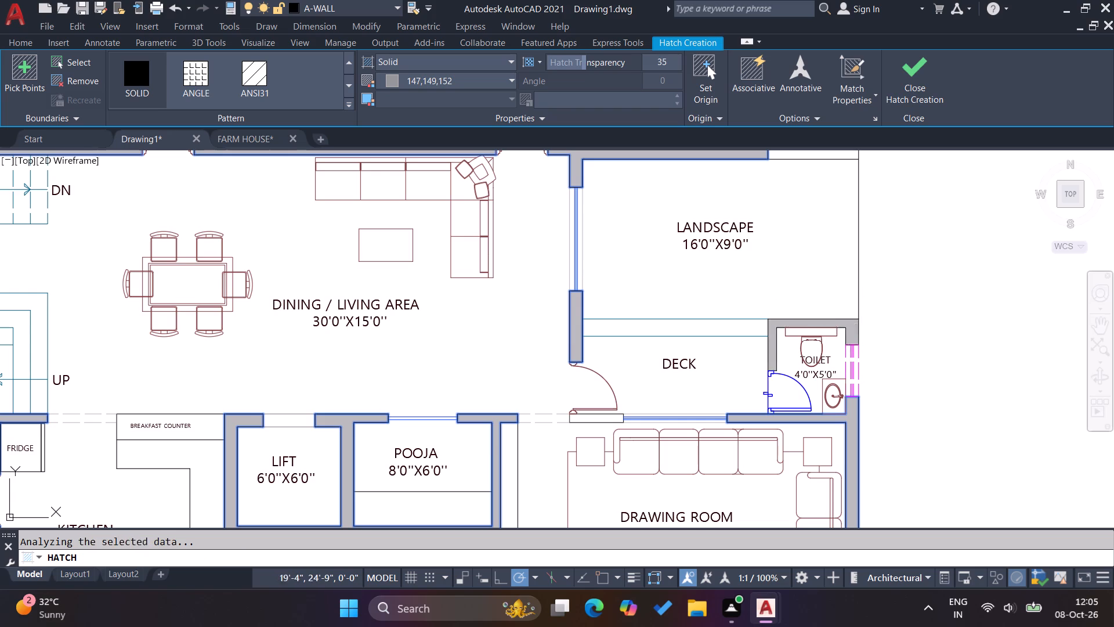
{"action": "scroll", "coordinate": [842, 307], "scroll_direction": "down", "scroll_amount": 2}
{"action": "scroll", "coordinate": [914, 318], "scroll_direction": "down", "scroll_amount": 1}
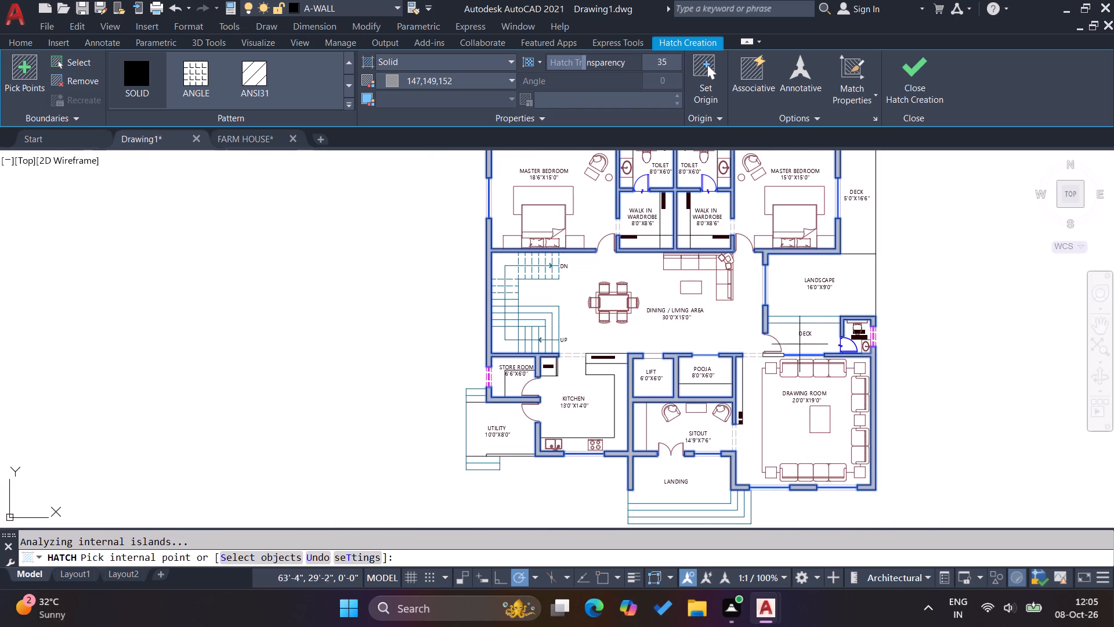
{"action": "scroll", "coordinate": [783, 359], "scroll_direction": "up", "scroll_amount": 6}
{"action": "left_click", "coordinate": [764, 356]}
{"action": "scroll", "coordinate": [764, 329], "scroll_direction": "down", "scroll_amount": 4}
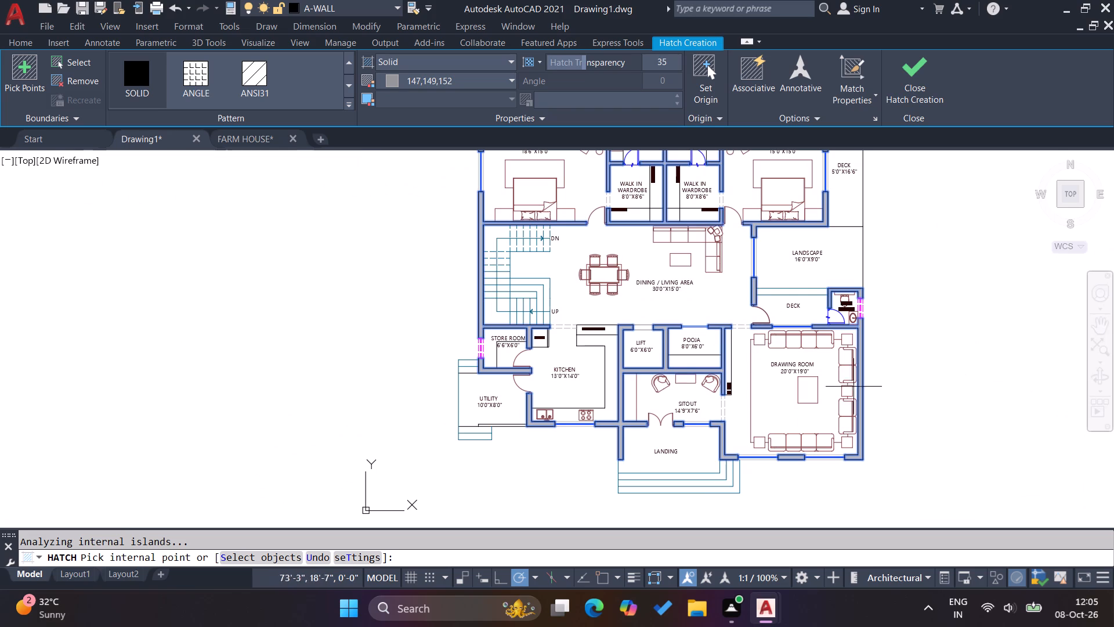
{"action": "scroll", "coordinate": [655, 437], "scroll_direction": "down", "scroll_amount": 1}
{"action": "scroll", "coordinate": [712, 345], "scroll_direction": "up", "scroll_amount": 1}
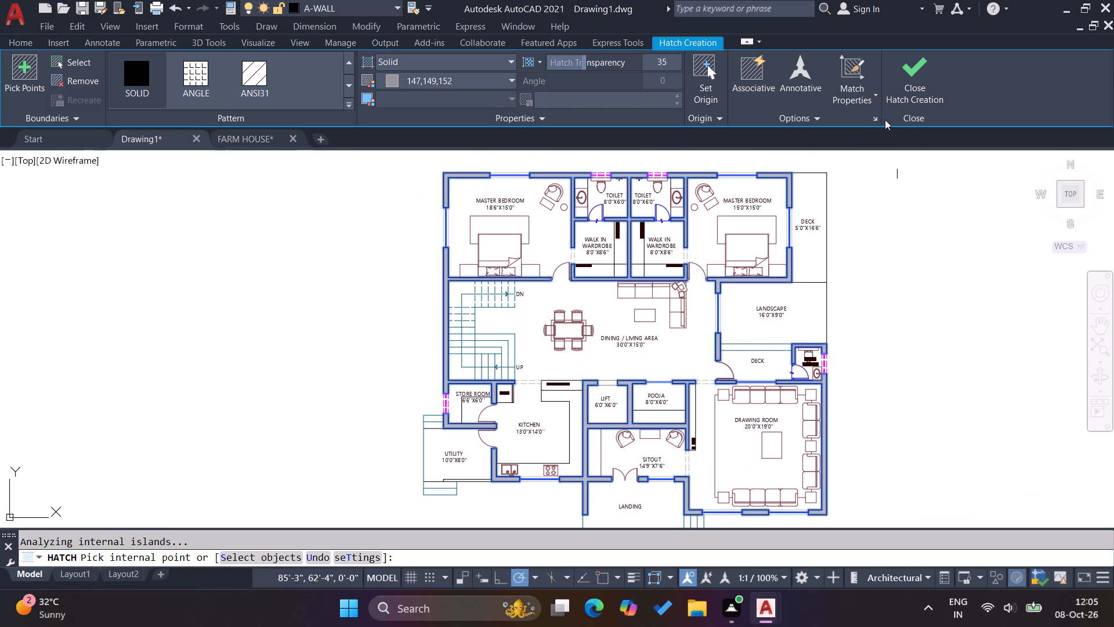
Change the wall hatch colour to 99,100,102 and finish the hatch.
{"action": "left_click", "coordinate": [404, 84]}
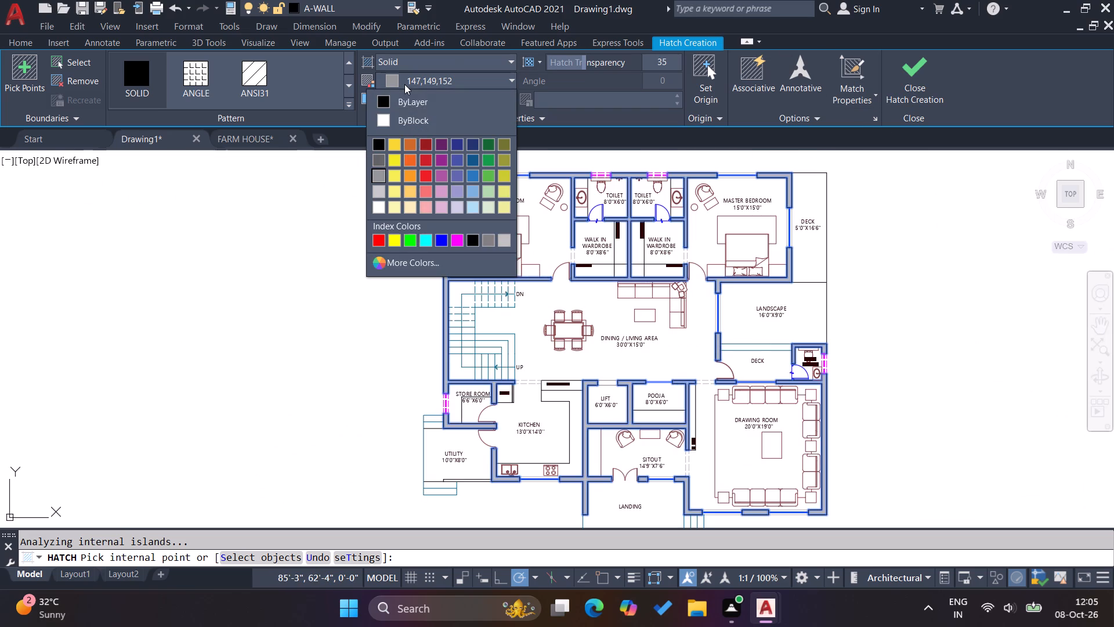
{"action": "left_click", "coordinate": [379, 159]}
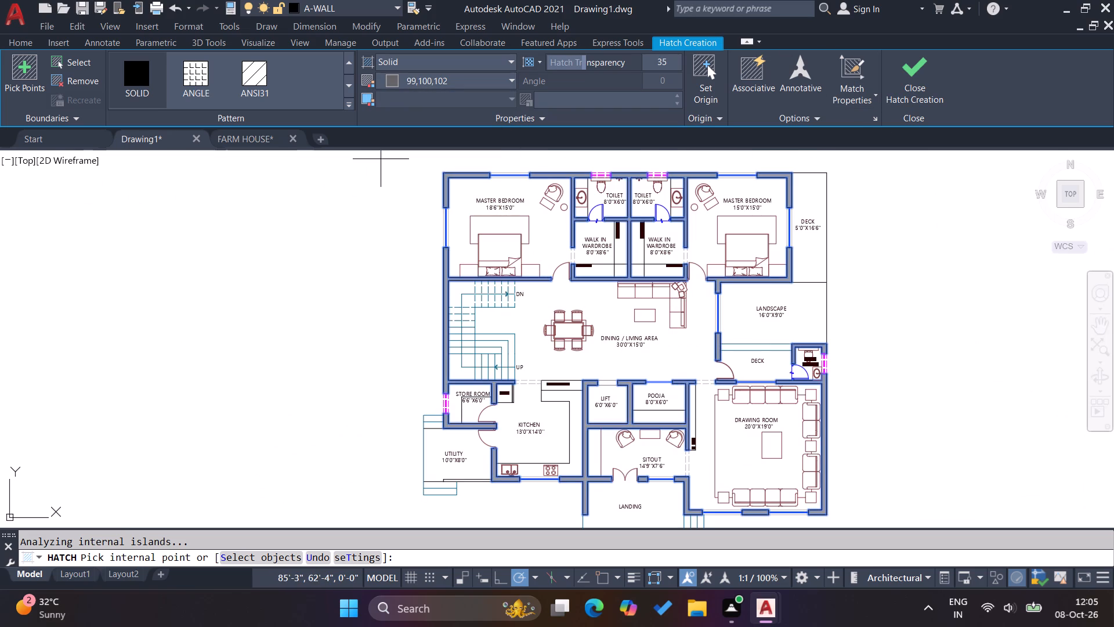
{"action": "left_click", "coordinate": [914, 72]}
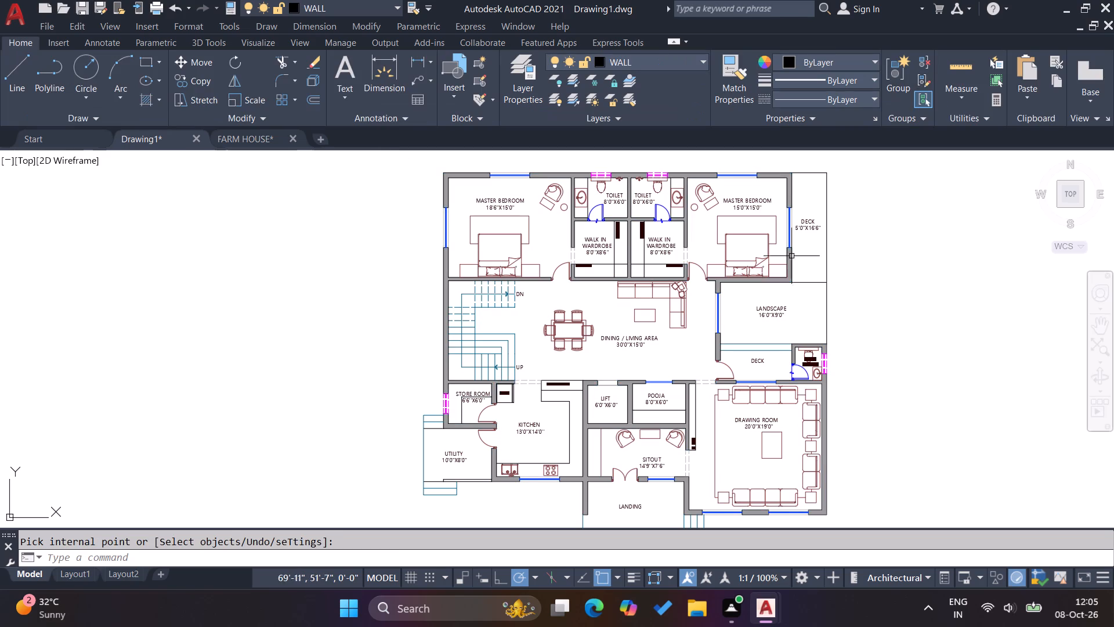
{"action": "key", "text": "Escape"}
{"action": "key", "text": "Escape"}
{"action": "key", "text": "Escape"}
{"action": "key", "text": "Escape"}
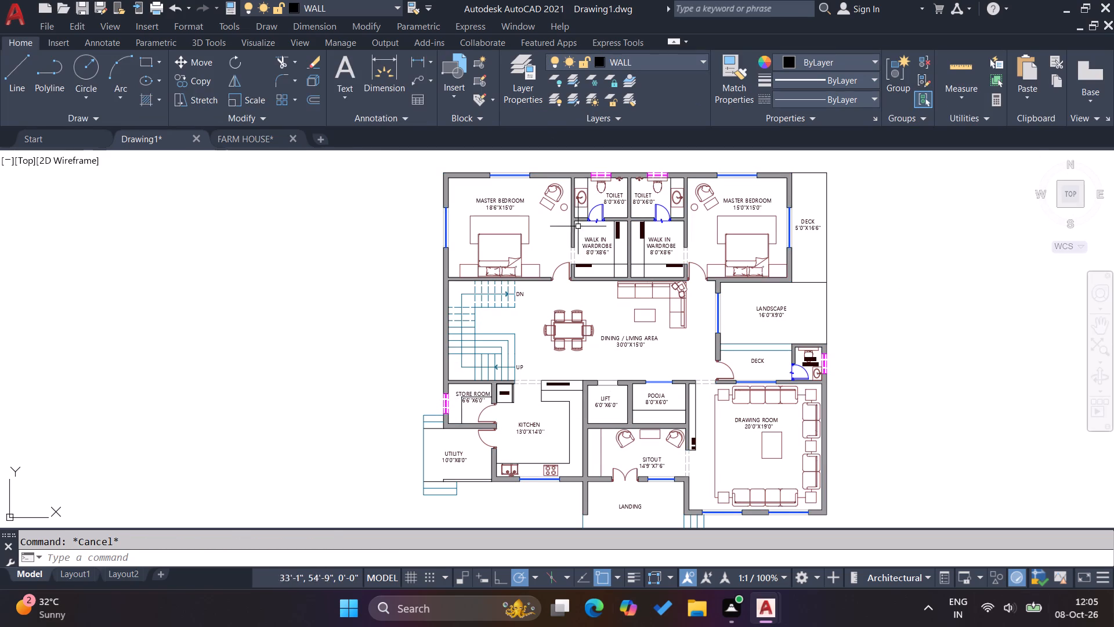
{"action": "key", "text": "Escape"}
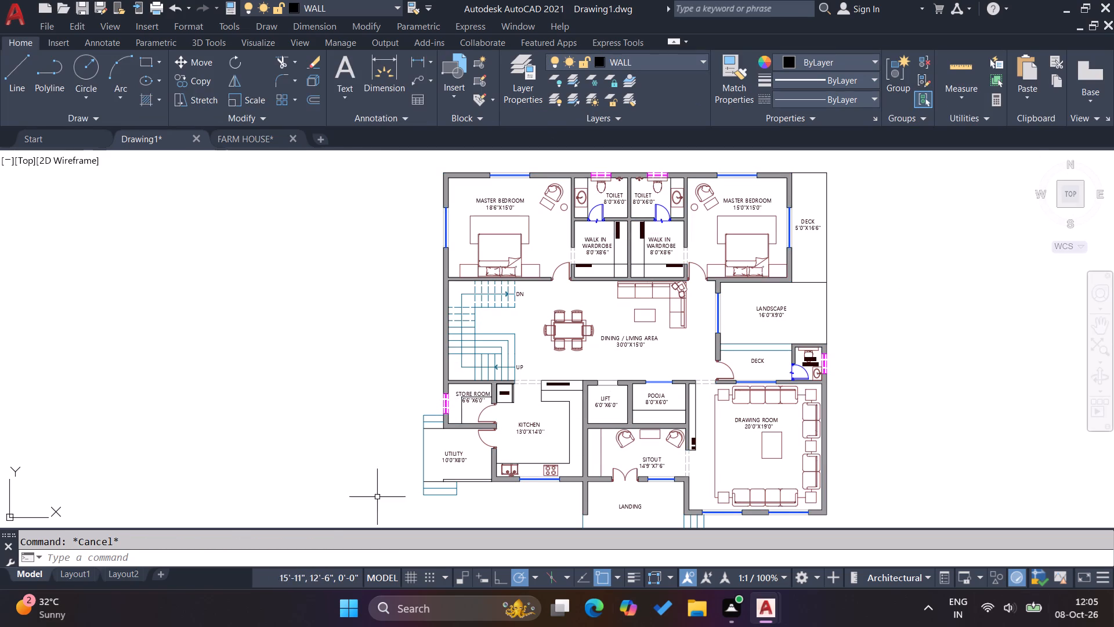
Hatch the utility's thin lower wall with the solid 99,100,102 fill.
{"action": "scroll", "coordinate": [487, 485], "scroll_direction": "up", "scroll_amount": 2}
{"action": "scroll", "coordinate": [543, 424], "scroll_direction": "down", "scroll_amount": 2}
{"action": "scroll", "coordinate": [454, 468], "scroll_direction": "up", "scroll_amount": 2}
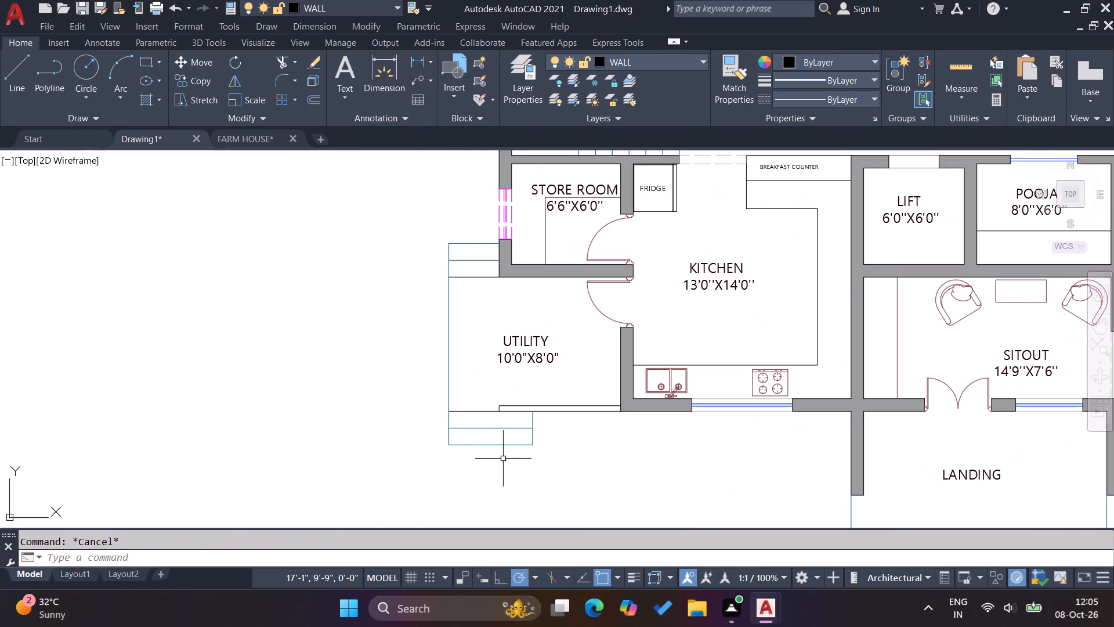
{"action": "key", "text": "h"}
{"action": "key", "text": "Return"}
{"action": "scroll", "coordinate": [542, 408], "scroll_direction": "up", "scroll_amount": 3}
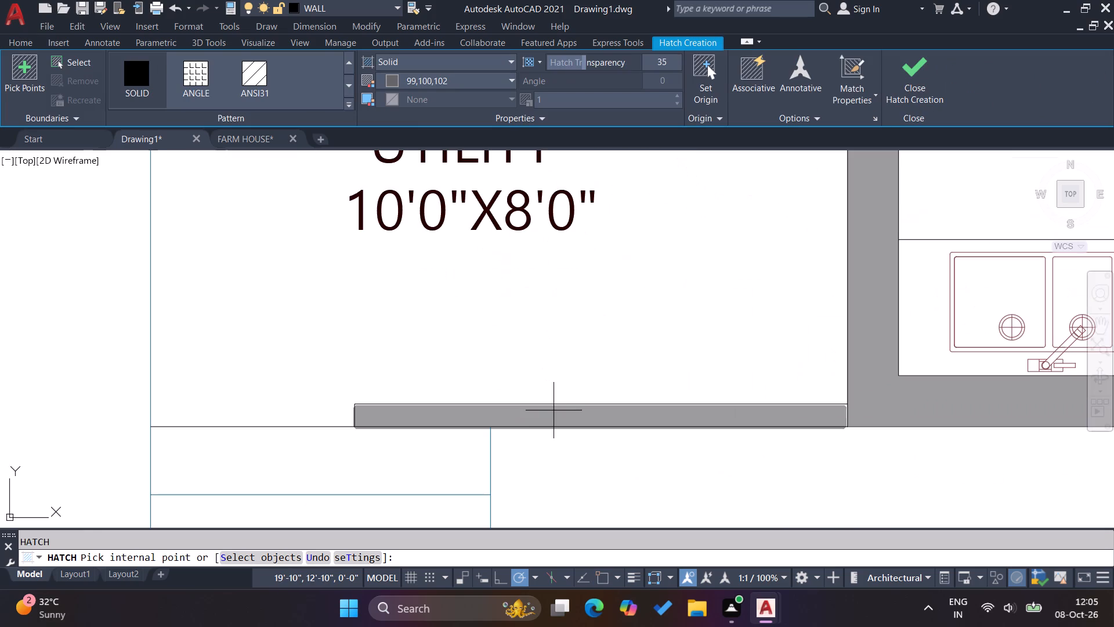
{"action": "left_click", "coordinate": [554, 412]}
{"action": "left_click", "coordinate": [907, 88]}
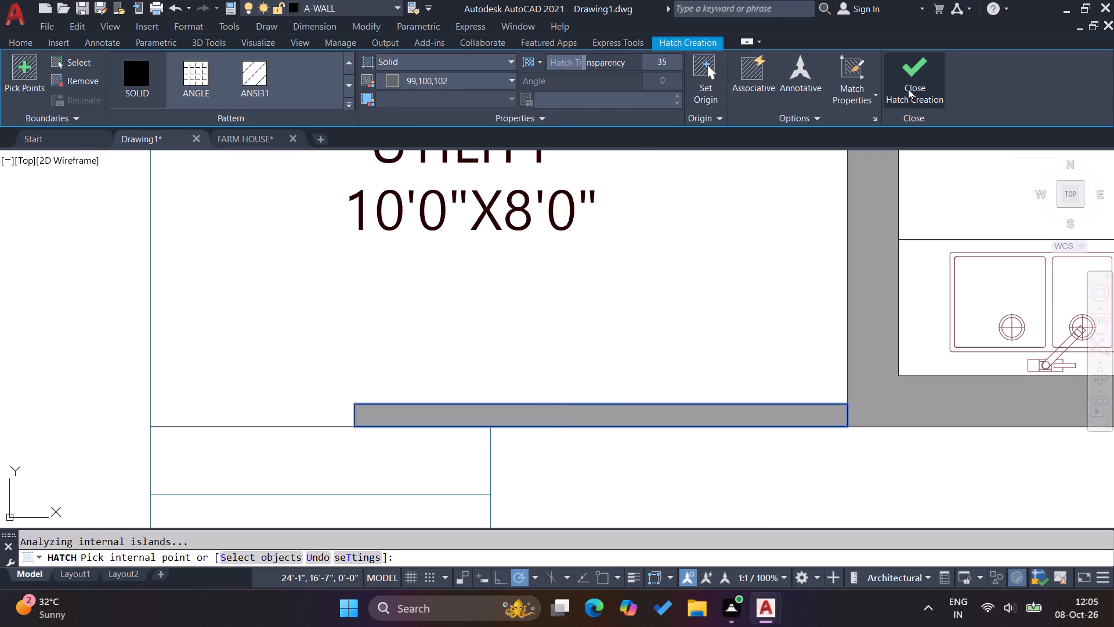
{"action": "key", "text": "Escape"}
{"action": "key", "text": "Escape"}
{"action": "key", "text": "Escape"}
Check the hatched walls across the whole plan and around the landscape and deck area.
{"action": "scroll", "coordinate": [577, 372], "scroll_direction": "down", "scroll_amount": 5}
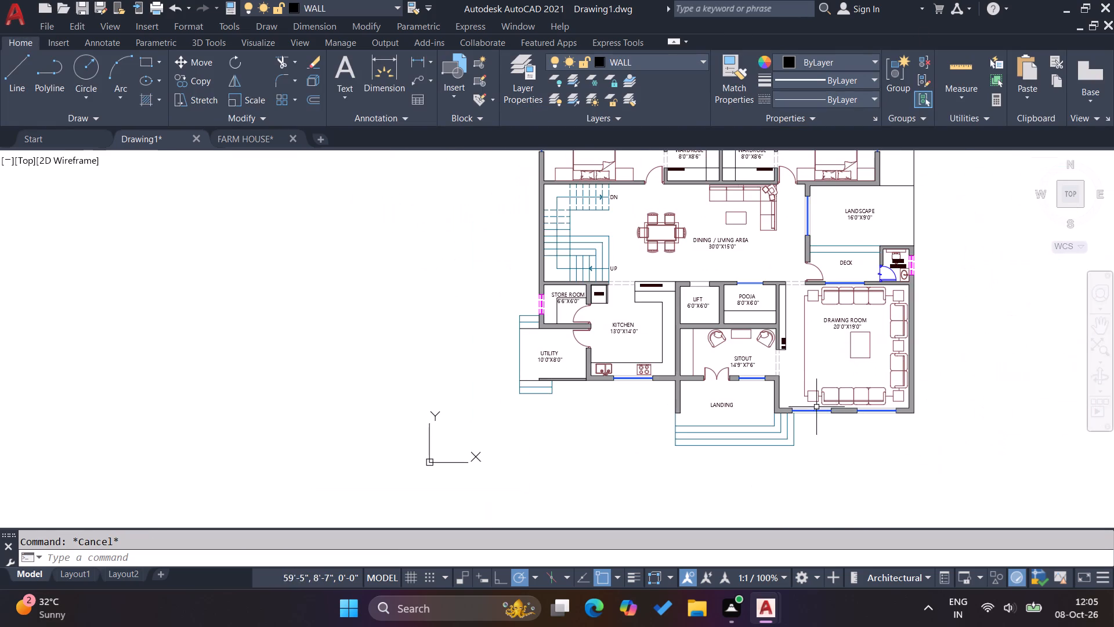
{"action": "scroll", "coordinate": [829, 403], "scroll_direction": "up", "scroll_amount": 1}
{"action": "scroll", "coordinate": [683, 459], "scroll_direction": "down", "scroll_amount": 2}
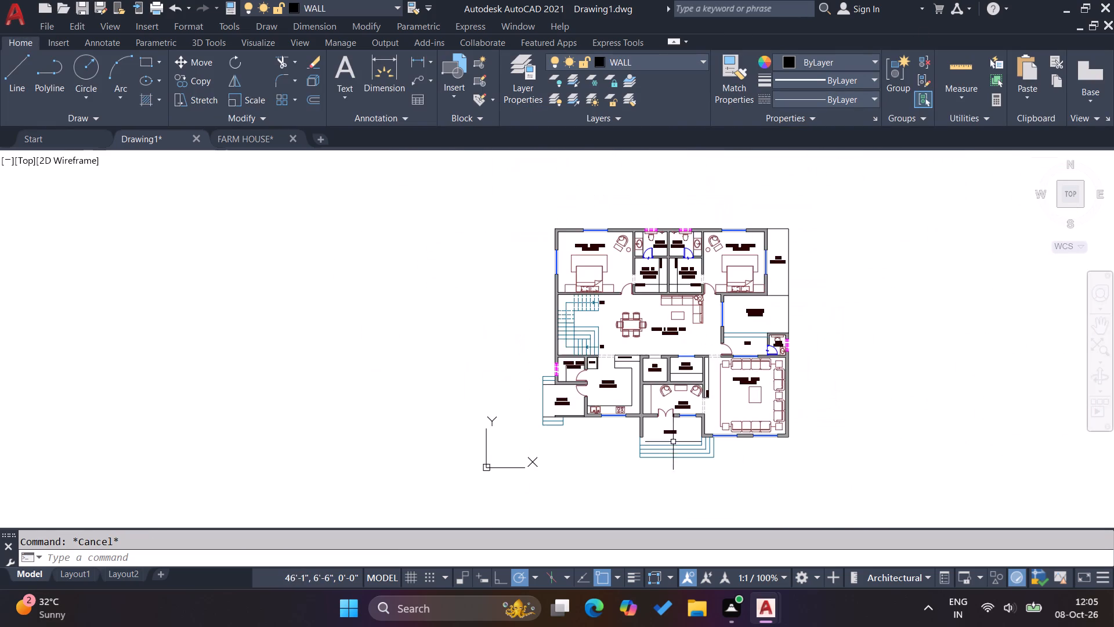
{"action": "scroll", "coordinate": [763, 362], "scroll_direction": "up", "scroll_amount": 1}
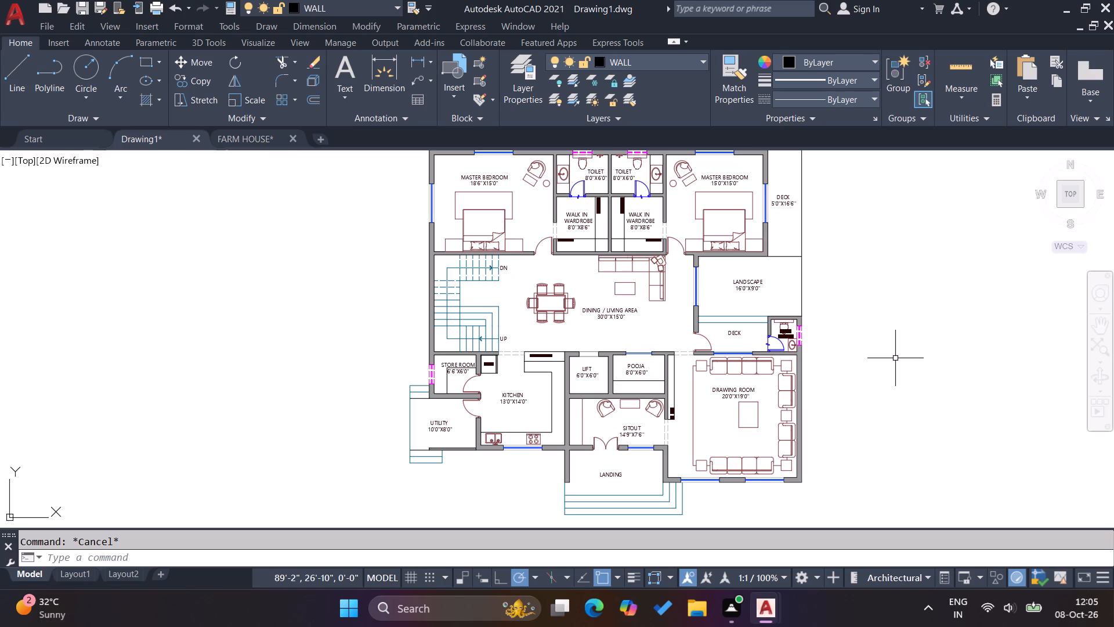
{"action": "scroll", "coordinate": [634, 374], "scroll_direction": "down", "scroll_amount": 1}
{"action": "scroll", "coordinate": [692, 329], "scroll_direction": "up", "scroll_amount": 2}
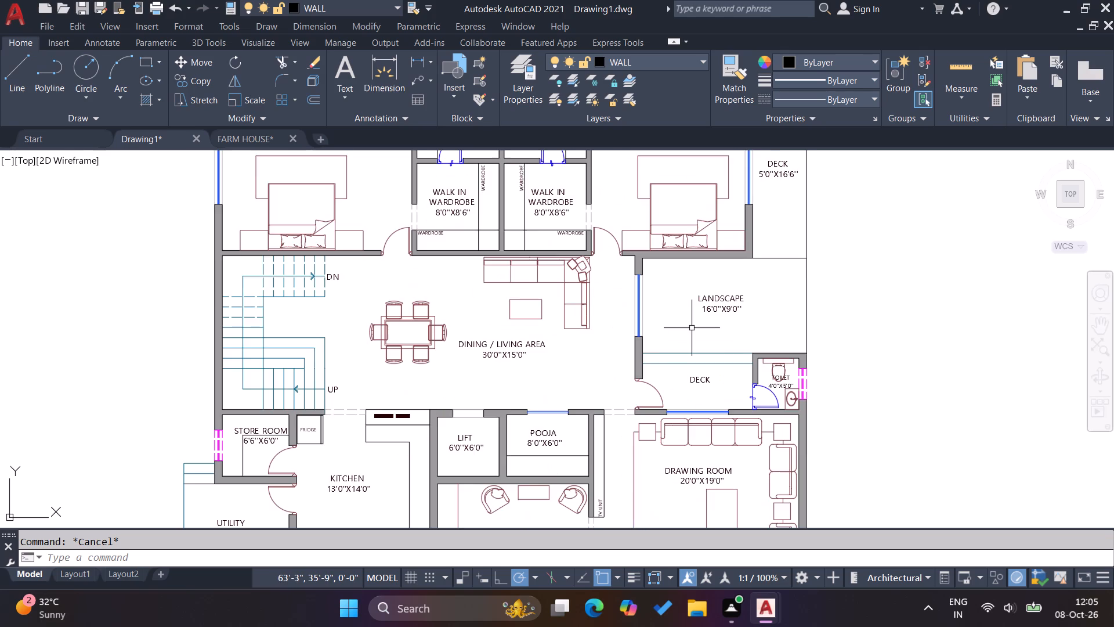
{"action": "scroll", "coordinate": [683, 322], "scroll_direction": "down", "scroll_amount": 1}
{"action": "scroll", "coordinate": [711, 294], "scroll_direction": "up", "scroll_amount": 2}
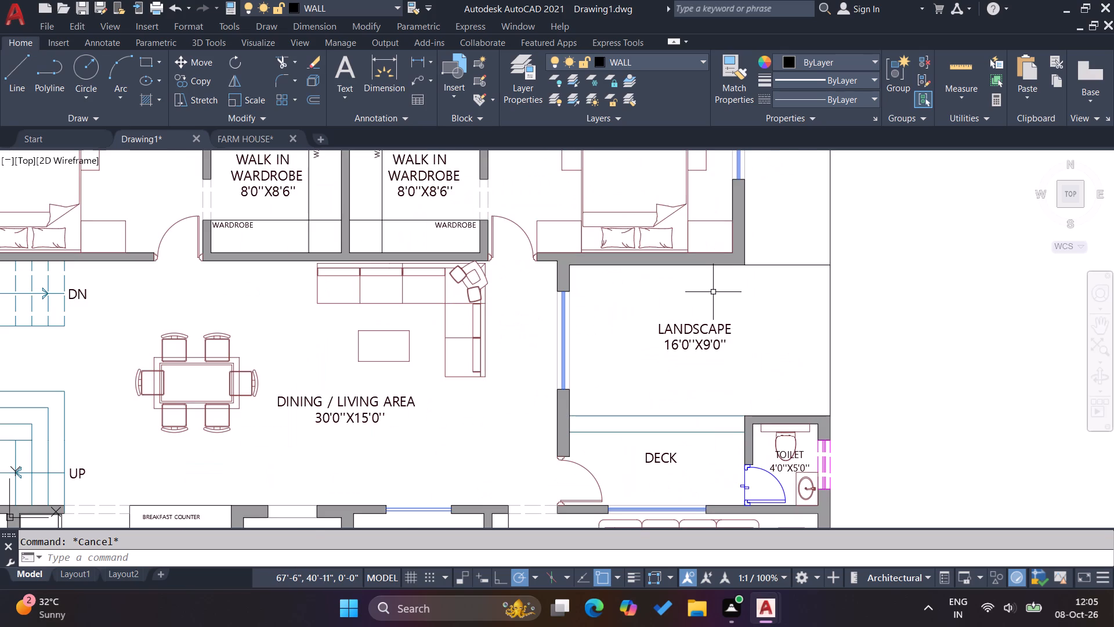
Examine the landscape/garden area's hatching in the FARM HOUSE drawing as a reference, and return to Drawing1.
{"action": "left_click", "coordinate": [264, 134]}
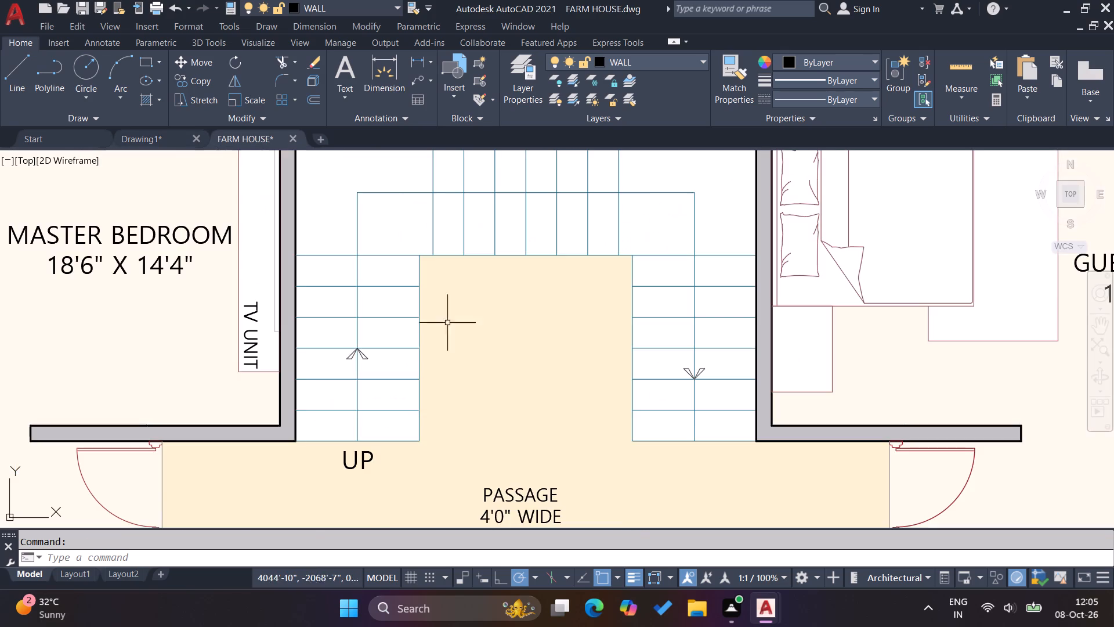
{"action": "scroll", "coordinate": [471, 352], "scroll_direction": "down", "scroll_amount": 6}
{"action": "scroll", "coordinate": [540, 424], "scroll_direction": "up", "scroll_amount": 4}
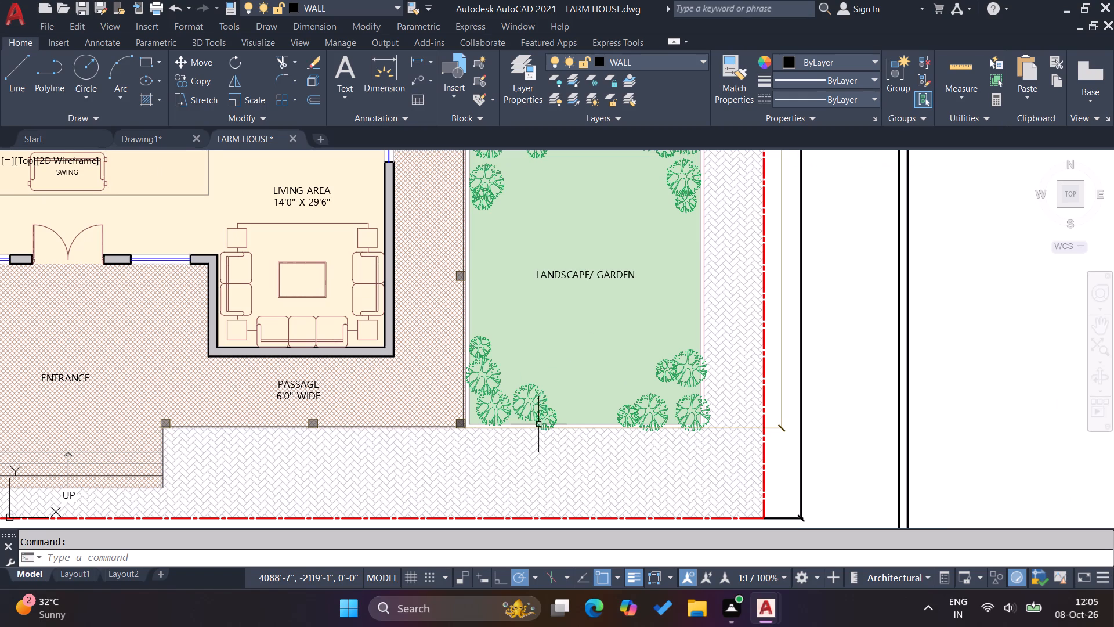
{"action": "left_click", "coordinate": [151, 136]}
Move the LANDSCAPE 16'0''X9'0'' label out of its area to the empty space outside the plan, beside the landscape area.
{"action": "scroll", "coordinate": [498, 331], "scroll_direction": "down", "scroll_amount": 2}
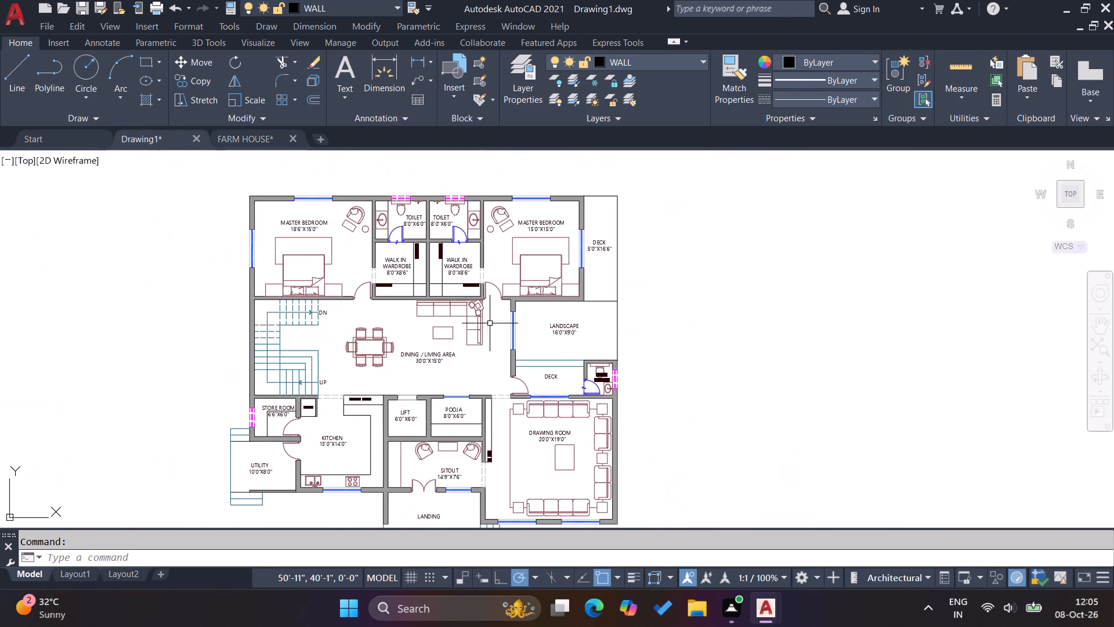
{"action": "scroll", "coordinate": [569, 331], "scroll_direction": "up", "scroll_amount": 2}
{"action": "left_click", "coordinate": [566, 333]}
{"action": "key", "text": "m"}
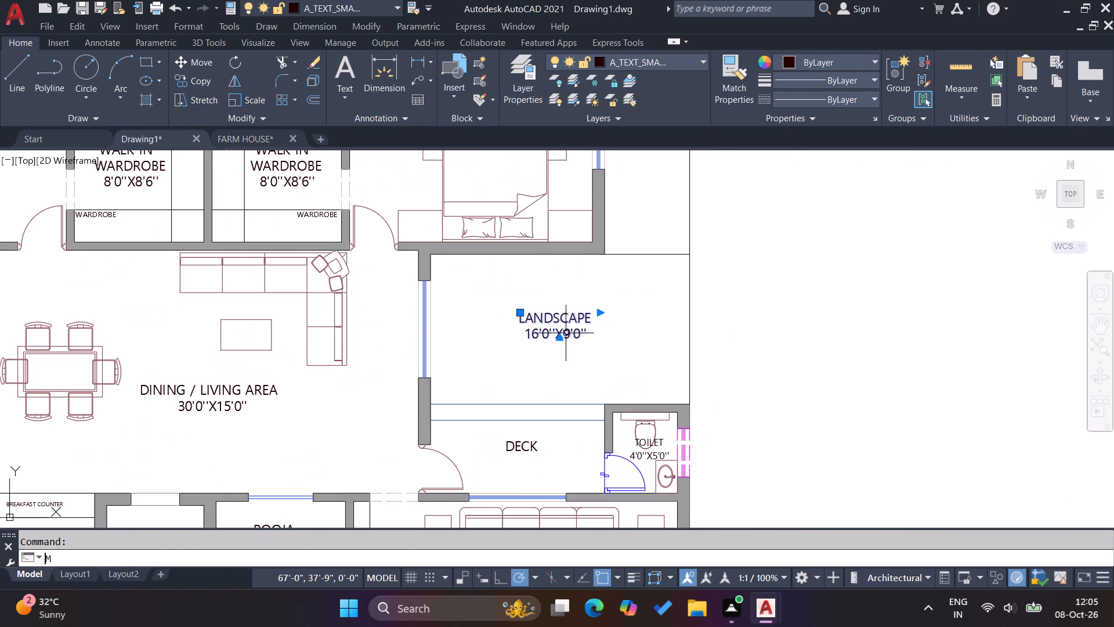
{"action": "key", "text": "Return"}
{"action": "left_click", "coordinate": [561, 337]}
{"action": "left_click", "coordinate": [891, 347]}
{"action": "key", "text": "Escape"}
{"action": "scroll", "coordinate": [743, 290], "scroll_direction": "down", "scroll_amount": 1}
{"action": "key", "text": "Escape"}
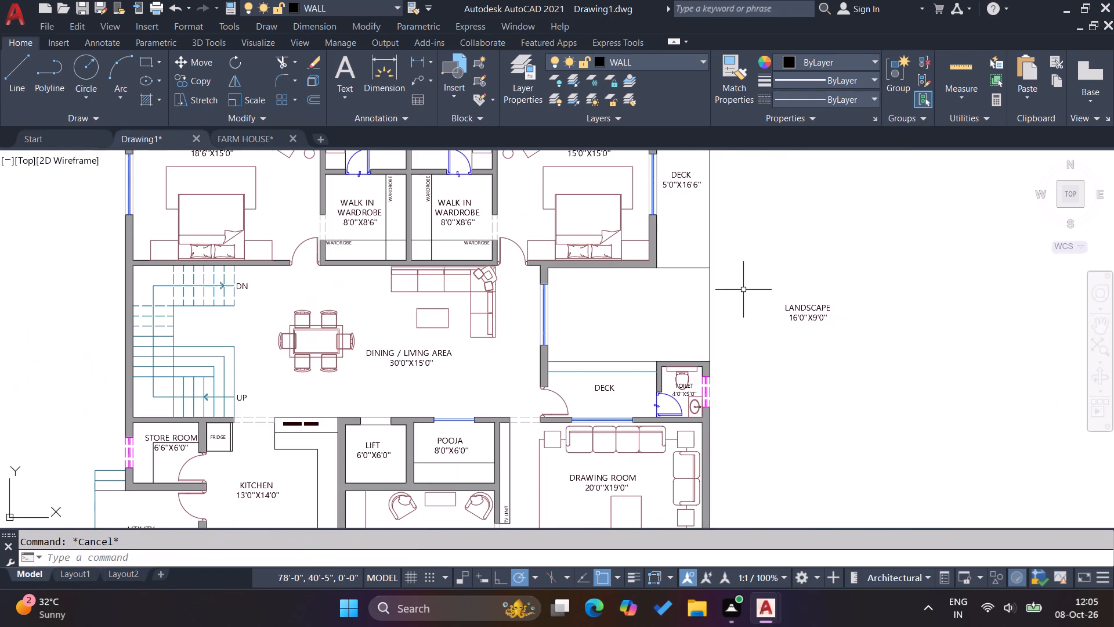
Hatch the empty landscape area between the two decks with a solid fill in colour 88,186,72.
{"action": "key", "text": "h"}
{"action": "key", "text": "Return"}
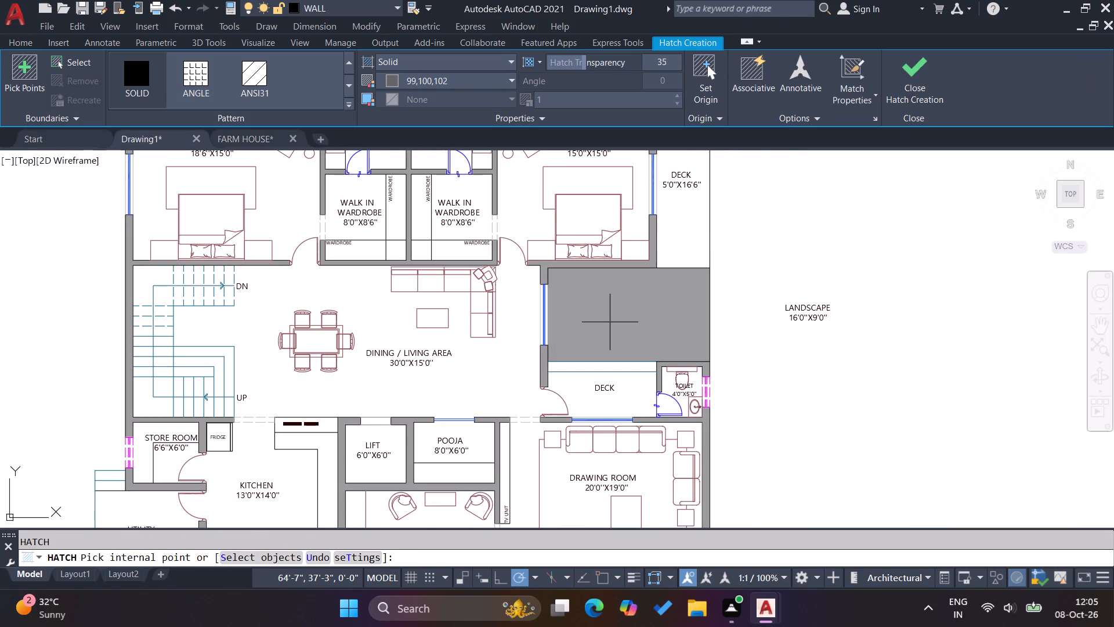
{"action": "left_click", "coordinate": [415, 77]}
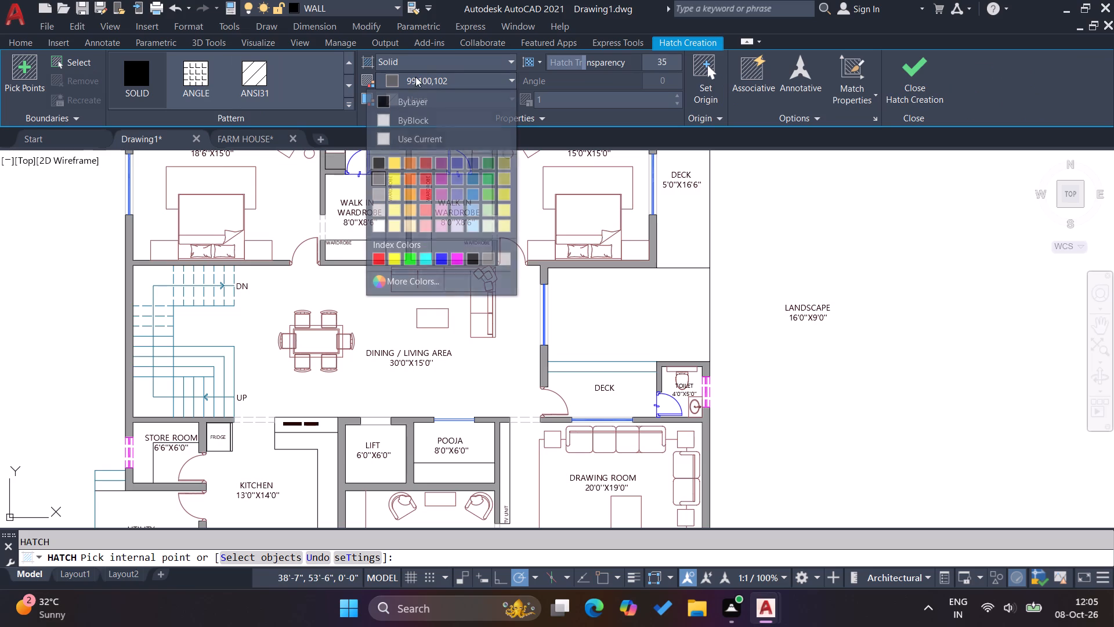
{"action": "left_click", "coordinate": [492, 192]}
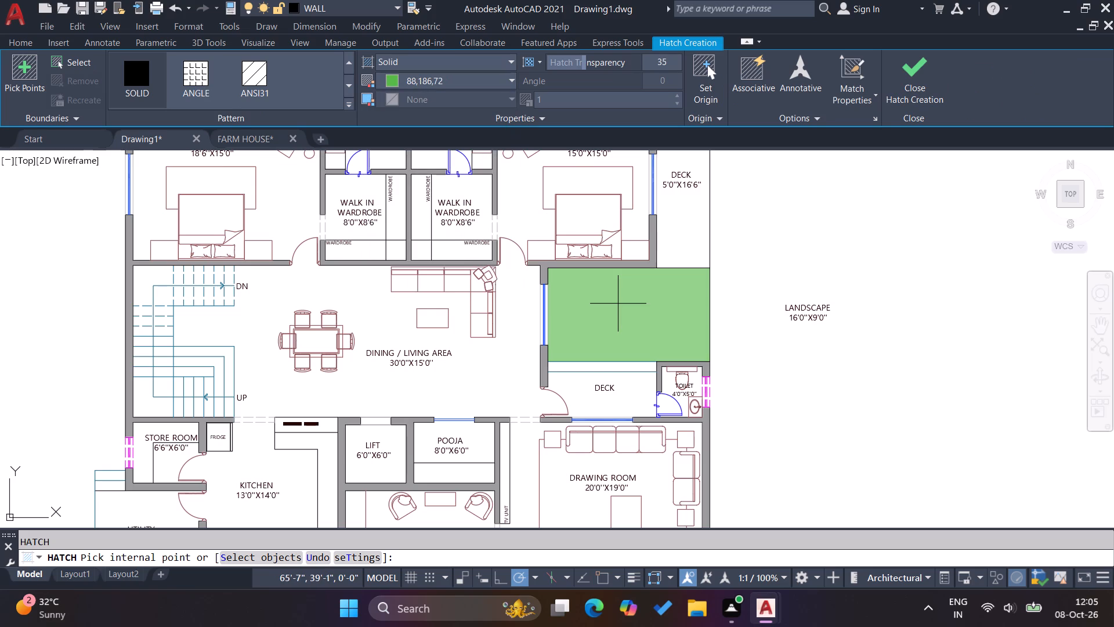
{"action": "left_click", "coordinate": [618, 304]}
{"action": "scroll", "coordinate": [625, 296], "scroll_direction": "down", "scroll_amount": 3}
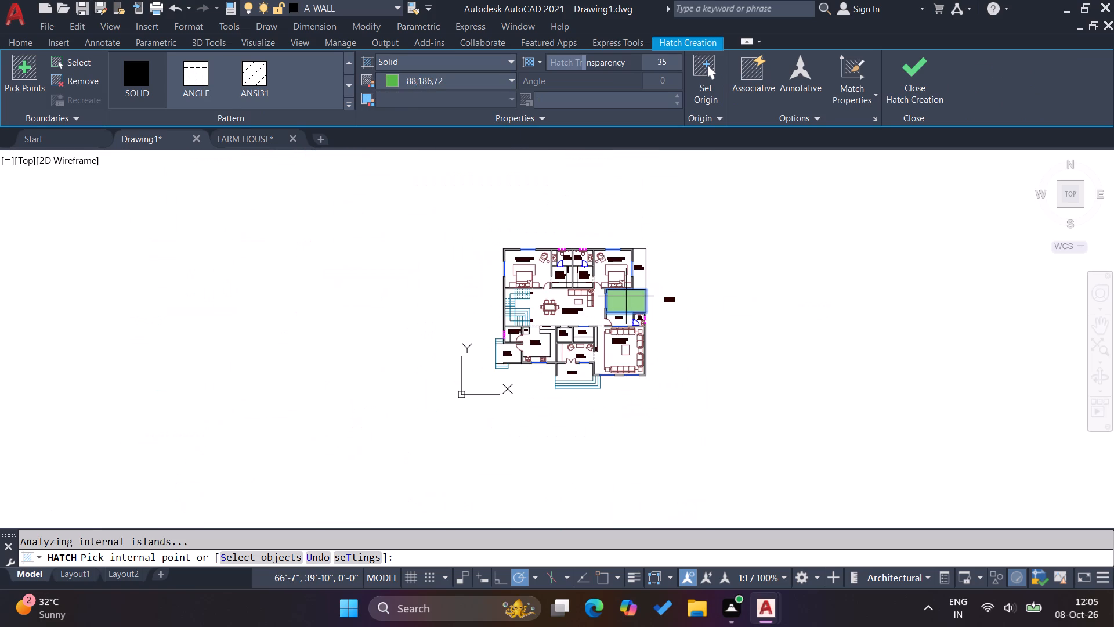
{"action": "left_click", "coordinate": [927, 70]}
Move the LANDSCAPE 16'0''X9'0'' label from outside the plan back onto the middle of the green landscape area.
{"action": "scroll", "coordinate": [632, 296], "scroll_direction": "up", "scroll_amount": 2}
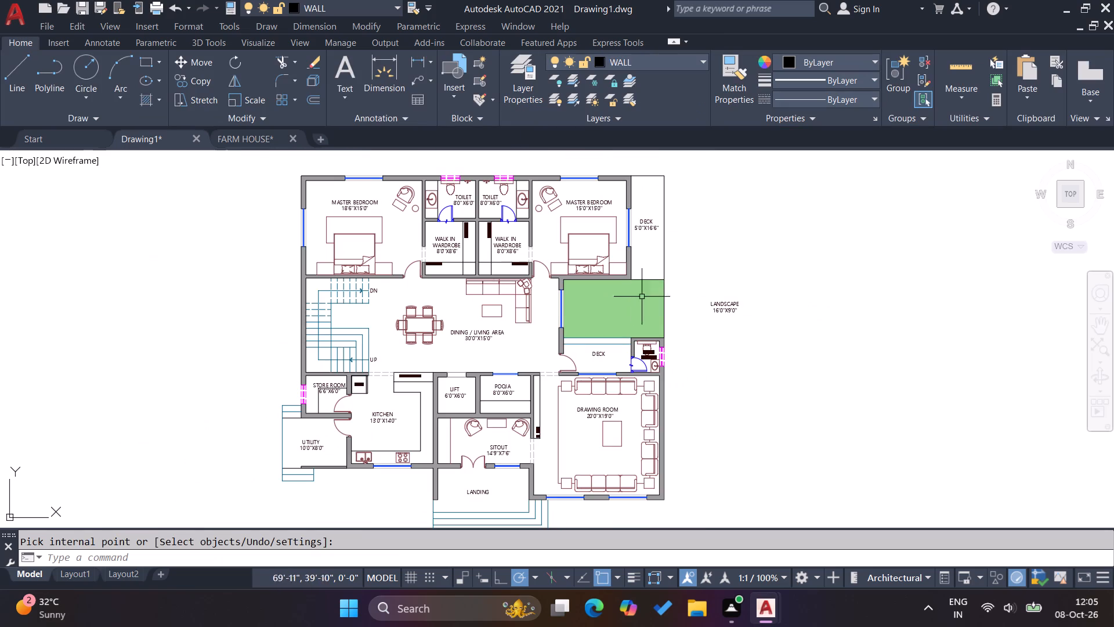
{"action": "left_click", "coordinate": [733, 312]}
{"action": "key", "text": "m"}
{"action": "key", "text": "Return"}
{"action": "left_click", "coordinate": [732, 315]}
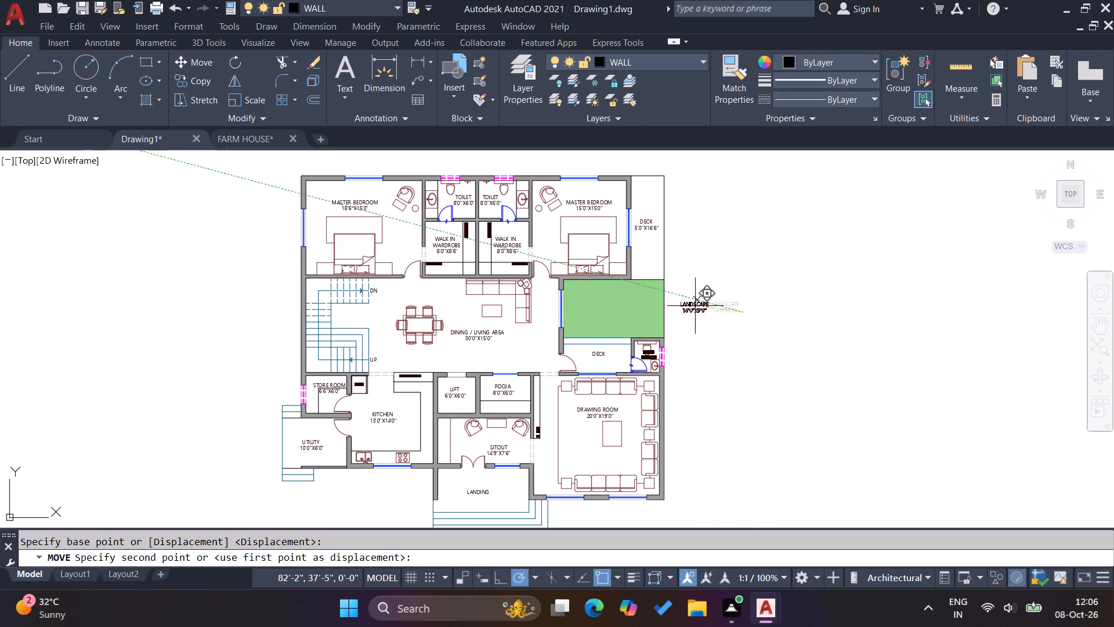
{"action": "scroll", "coordinate": [607, 307], "scroll_direction": "up", "scroll_amount": 3}
{"action": "left_click", "coordinate": [689, 334]}
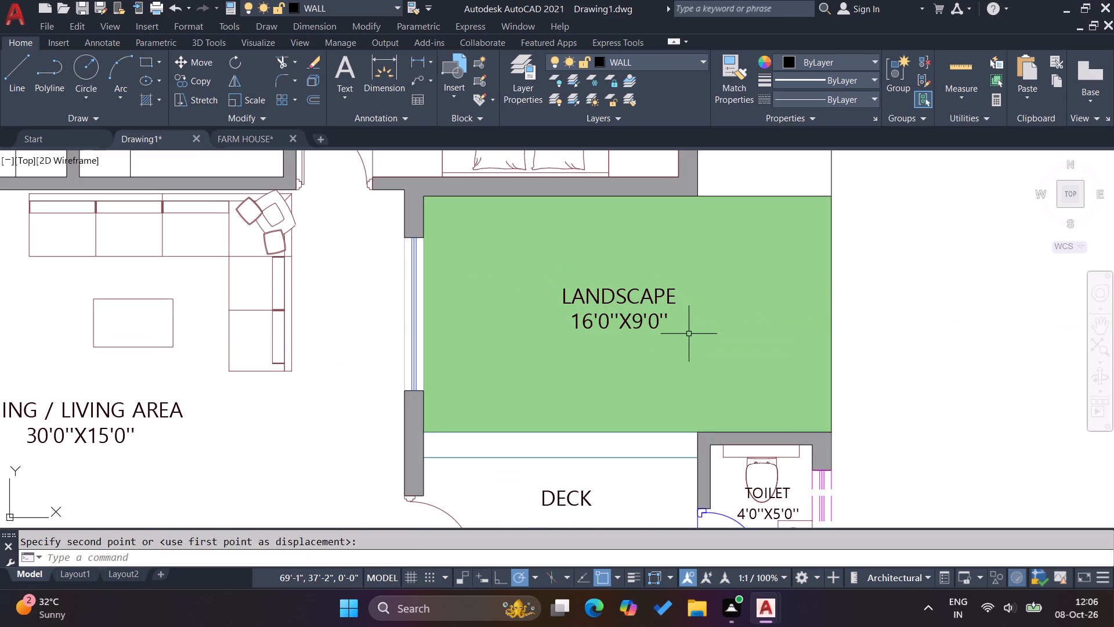
{"action": "key", "text": "Escape"}
{"action": "key", "text": "Escape"}
{"action": "key", "text": "Escape"}
{"action": "scroll", "coordinate": [652, 296], "scroll_direction": "down", "scroll_amount": 2}
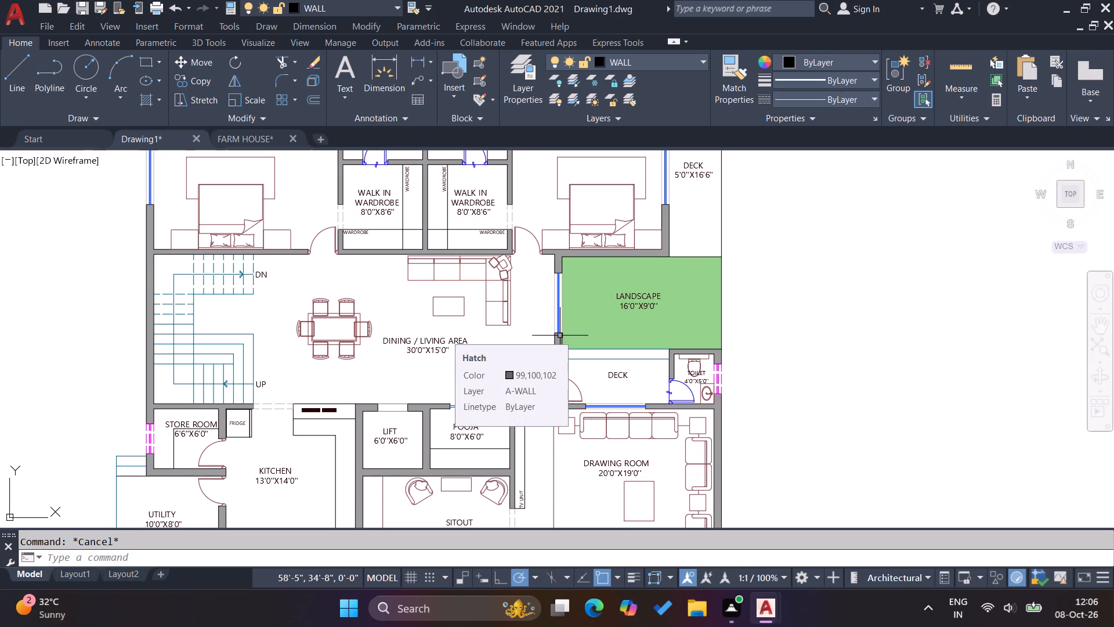
{"action": "key", "text": "Escape"}
{"action": "key", "text": "Escape"}
Draw a horizontal construction line through the bottom outer corner of the landing steps.
{"action": "scroll", "coordinate": [519, 291], "scroll_direction": "down", "scroll_amount": 2}
{"action": "scroll", "coordinate": [566, 434], "scroll_direction": "up", "scroll_amount": 2}
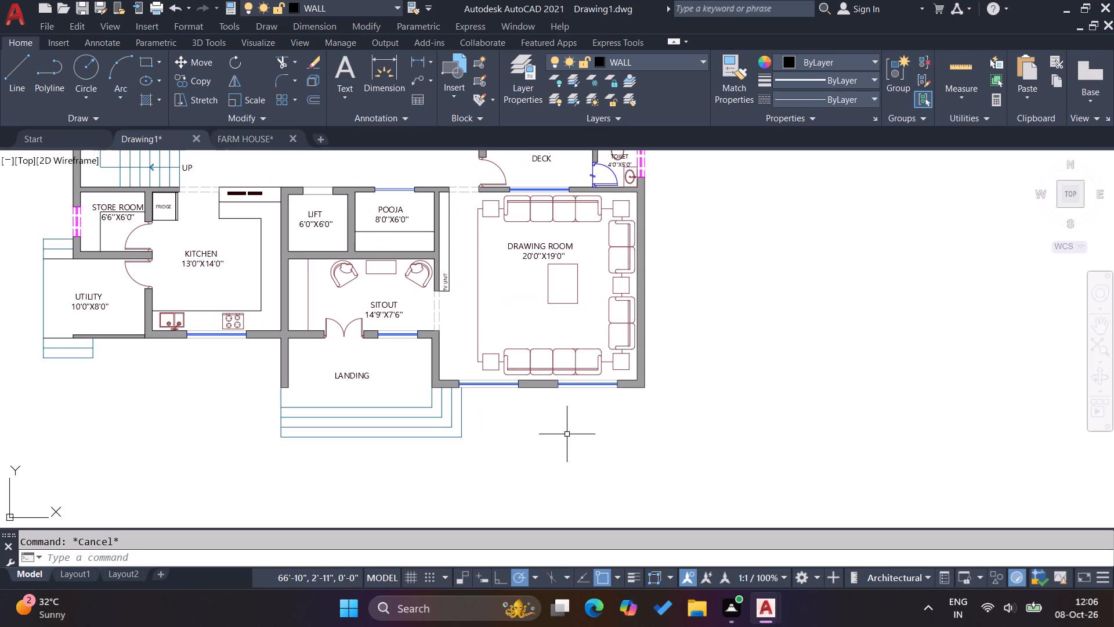
{"action": "key", "text": "x"}
{"action": "key", "text": "l"}
{"action": "key", "text": "Return"}
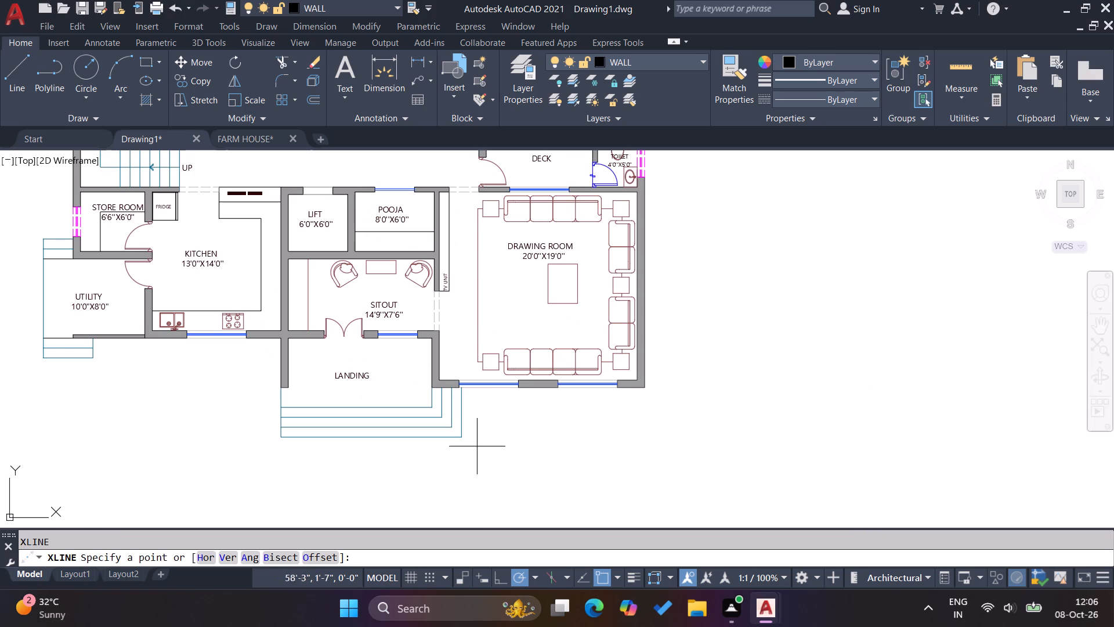
{"action": "left_click", "coordinate": [466, 437]}
{"action": "left_click", "coordinate": [525, 437]}
{"action": "key", "text": "Escape"}
{"action": "key", "text": "Escape"}
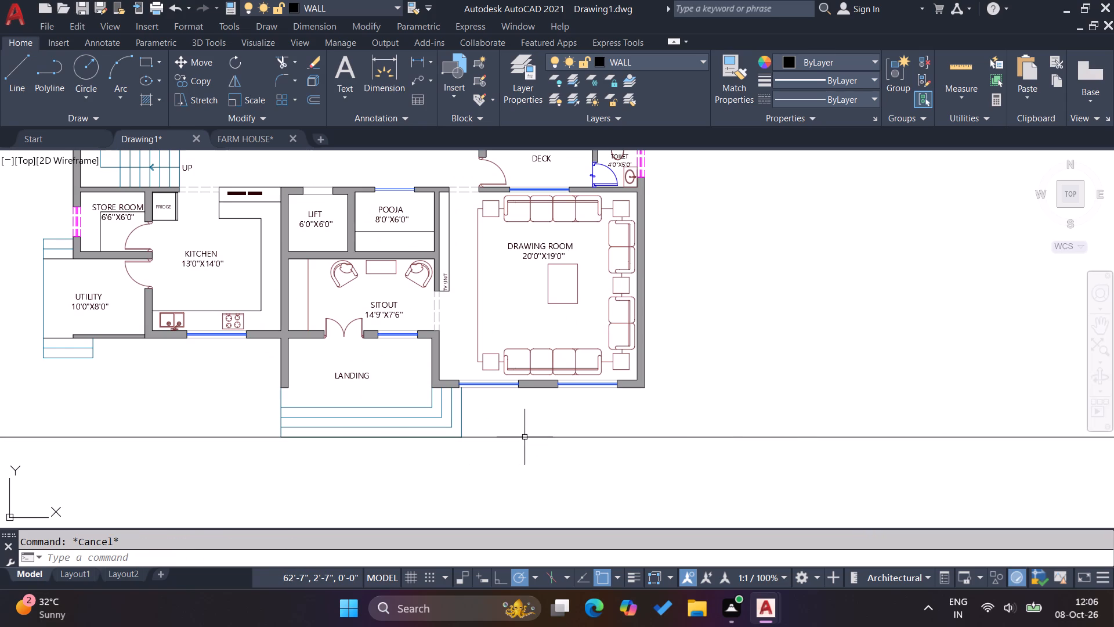
{"action": "key", "text": "Escape"}
Draw a vertical construction line through the drawing room's lower wall, at the inner end of the window nearer the outer corner.
{"action": "type", "text": "XL"}
{"action": "key", "text": "Return"}
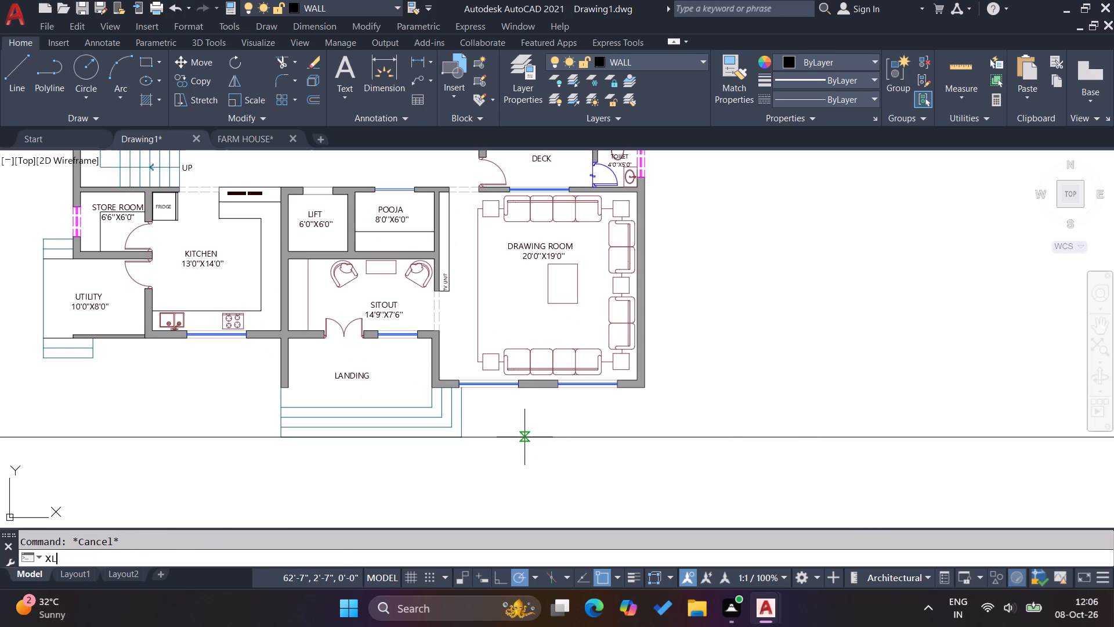
{"action": "left_click", "coordinate": [555, 387]}
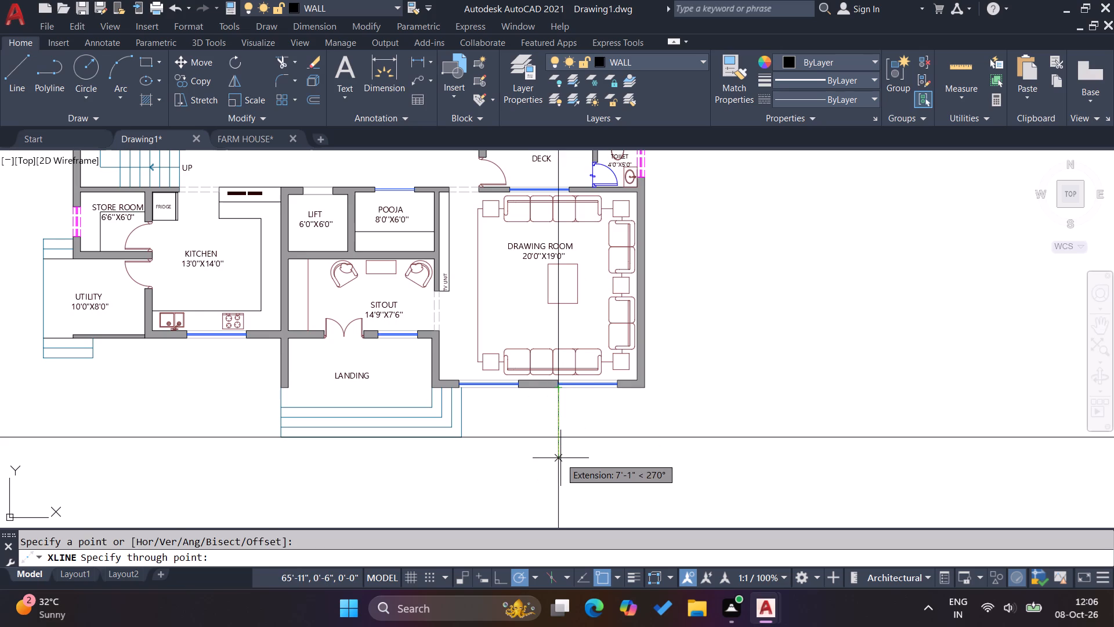
{"action": "left_click", "coordinate": [560, 458]}
{"action": "key", "text": "Escape"}
{"action": "key", "text": "Escape"}
{"action": "key", "text": "Escape"}
{"action": "key", "text": "Escape"}
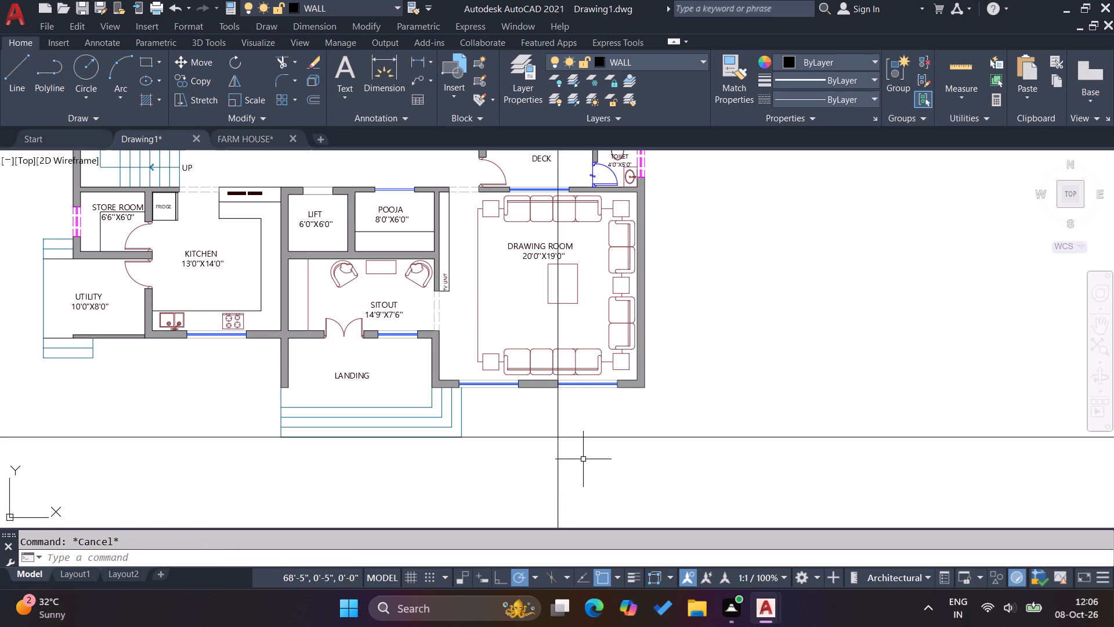
Offset the horizontal construction line at the landing steps 5' downward, away from the house.
{"action": "scroll", "coordinate": [574, 402], "scroll_direction": "down", "scroll_amount": 2}
{"action": "scroll", "coordinate": [613, 416], "scroll_direction": "up", "scroll_amount": 1}
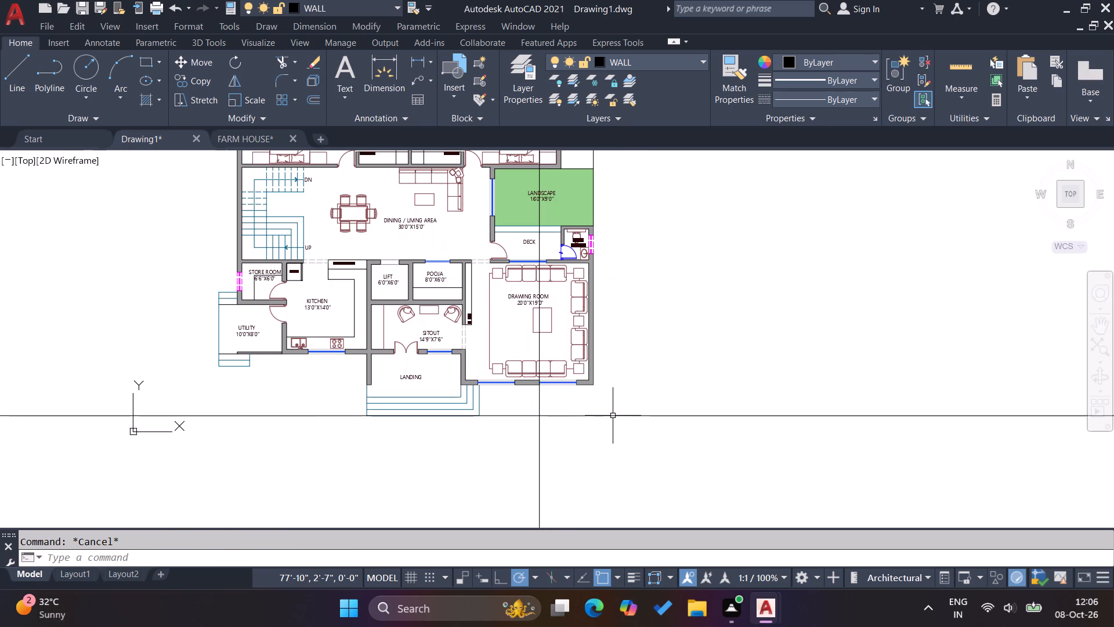
{"action": "key", "text": "o"}
{"action": "key", "text": "Return"}
{"action": "type", "text": "5'"}
{"action": "key", "text": "Return"}
{"action": "left_click", "coordinate": [620, 418]}
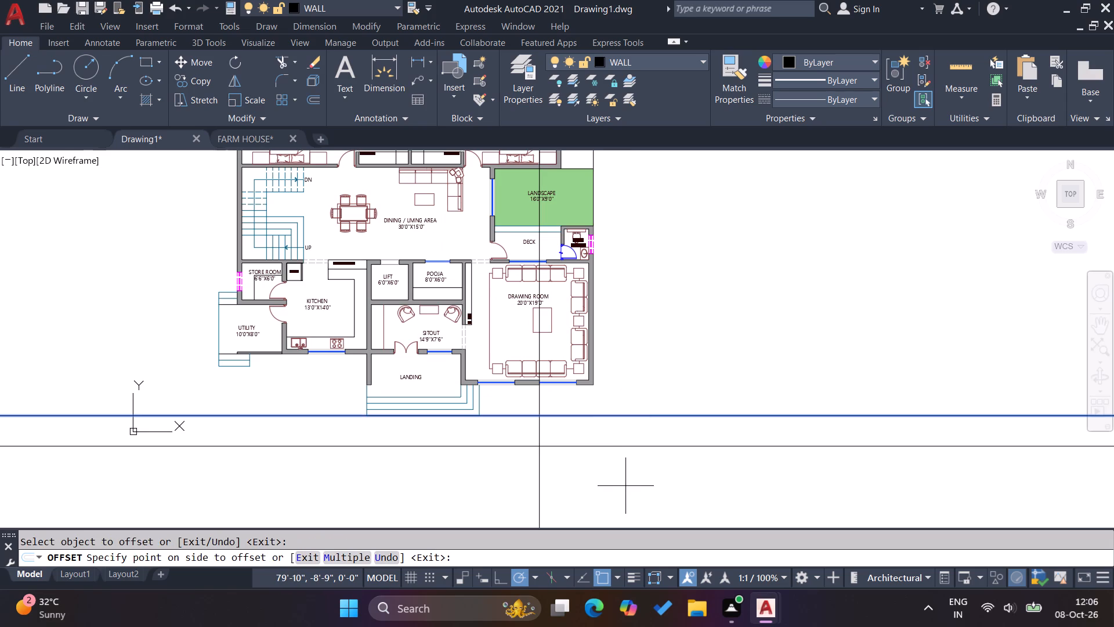
{"action": "left_click", "coordinate": [625, 486]}
{"action": "key", "text": "Escape"}
{"action": "key", "text": "Escape"}
Move the new lower horizontal construction line a further 3' straight down.
{"action": "left_click", "coordinate": [614, 456]}
{"action": "left_click", "coordinate": [601, 441]}
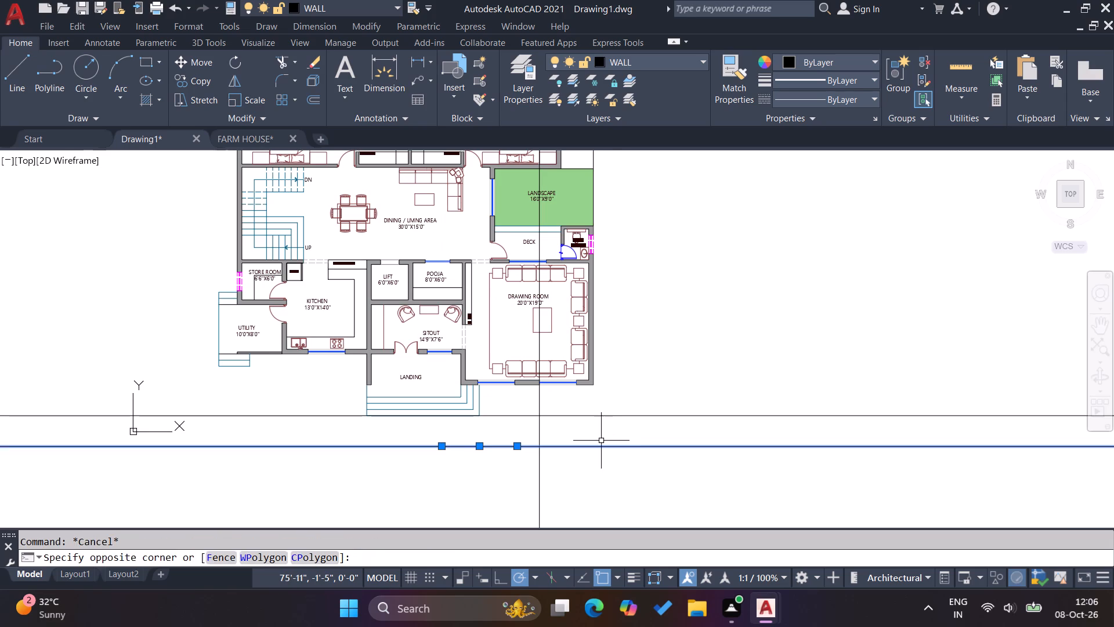
{"action": "key", "text": "m"}
{"action": "key", "text": "Return"}
{"action": "left_click", "coordinate": [620, 469]}
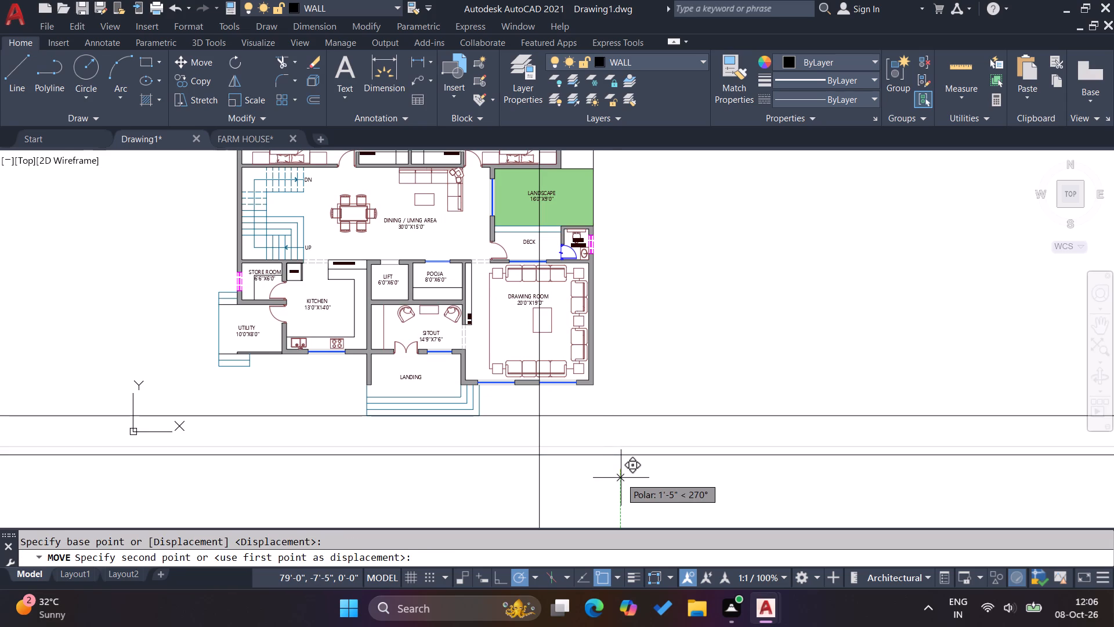
{"action": "type", "text": "3'"}
{"action": "key", "text": "Return"}
{"action": "key", "text": "Escape"}
{"action": "key", "text": "Escape"}
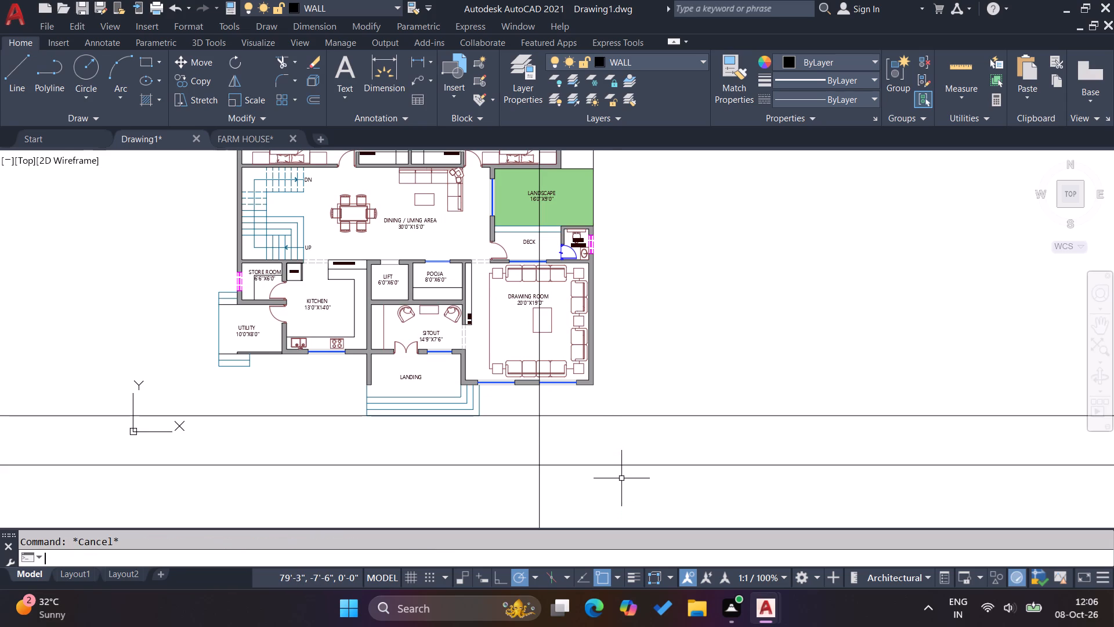
{"action": "key", "text": "Escape"}
Offset the vertical construction line 15' outward, past the drawing room's outer side wall.
{"action": "key", "text": "o"}
{"action": "key", "text": "Return"}
{"action": "type", "text": "15'"}
{"action": "key", "text": "Return"}
{"action": "left_click", "coordinate": [538, 474]}
{"action": "left_click", "coordinate": [634, 483]}
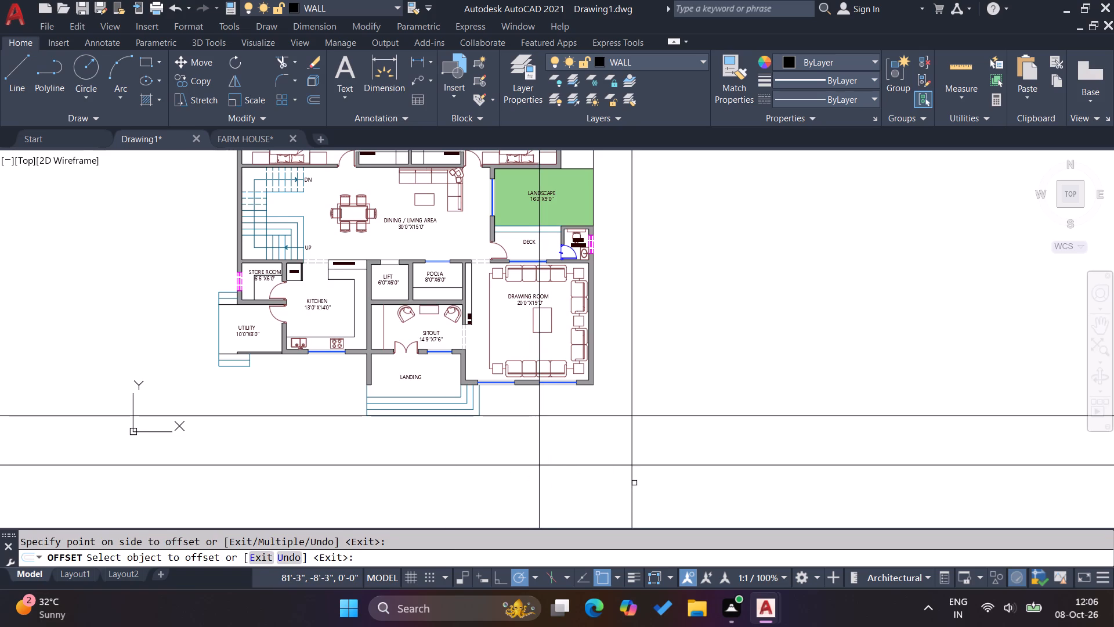
{"action": "key", "text": "Escape"}
{"action": "key", "text": "Escape"}
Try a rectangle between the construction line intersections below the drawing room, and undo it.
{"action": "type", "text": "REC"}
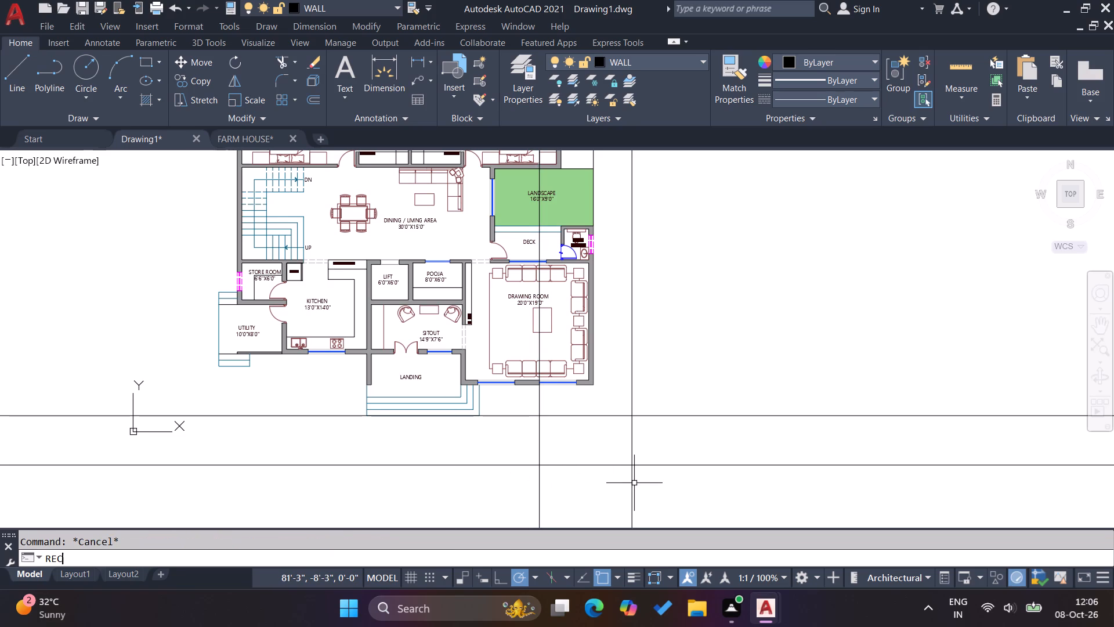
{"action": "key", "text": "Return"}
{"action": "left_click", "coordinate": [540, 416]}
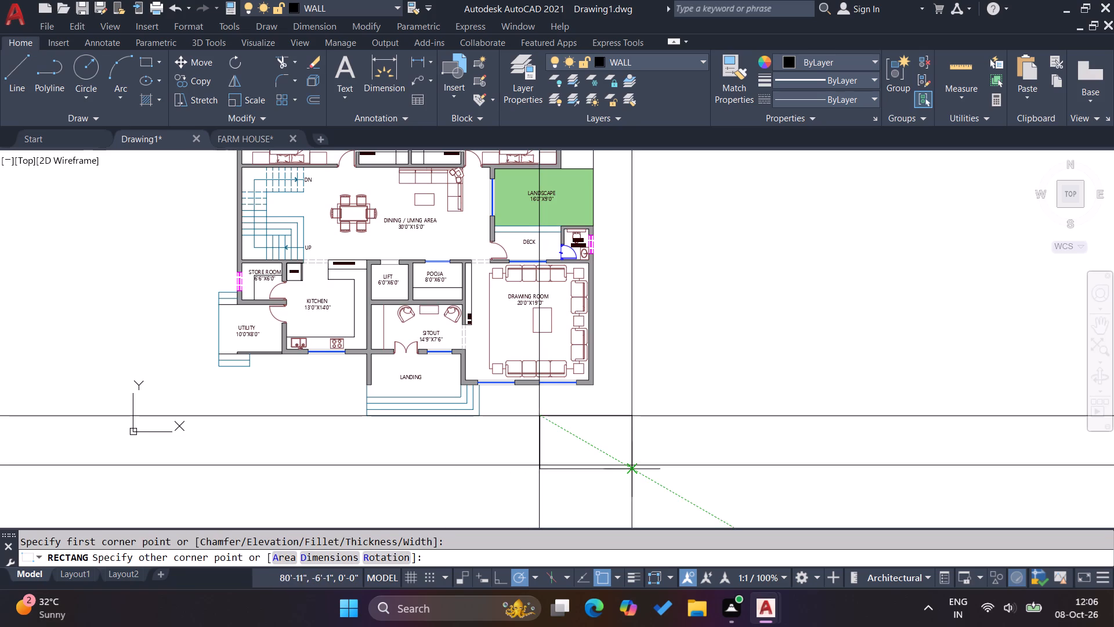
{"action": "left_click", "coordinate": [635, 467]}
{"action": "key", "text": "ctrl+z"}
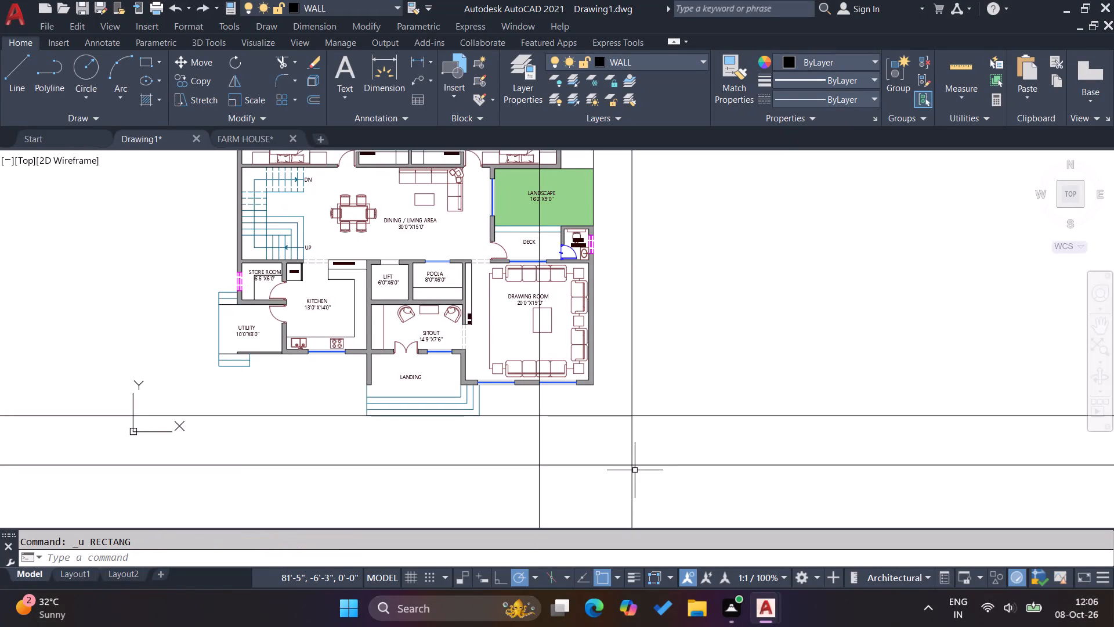
Draw a 15' by 8' rectangle below the drawing room between opposite intersections of the construction lines.
{"action": "type", "text": "REC"}
{"action": "key", "text": "Return"}
{"action": "left_click", "coordinate": [537, 420]}
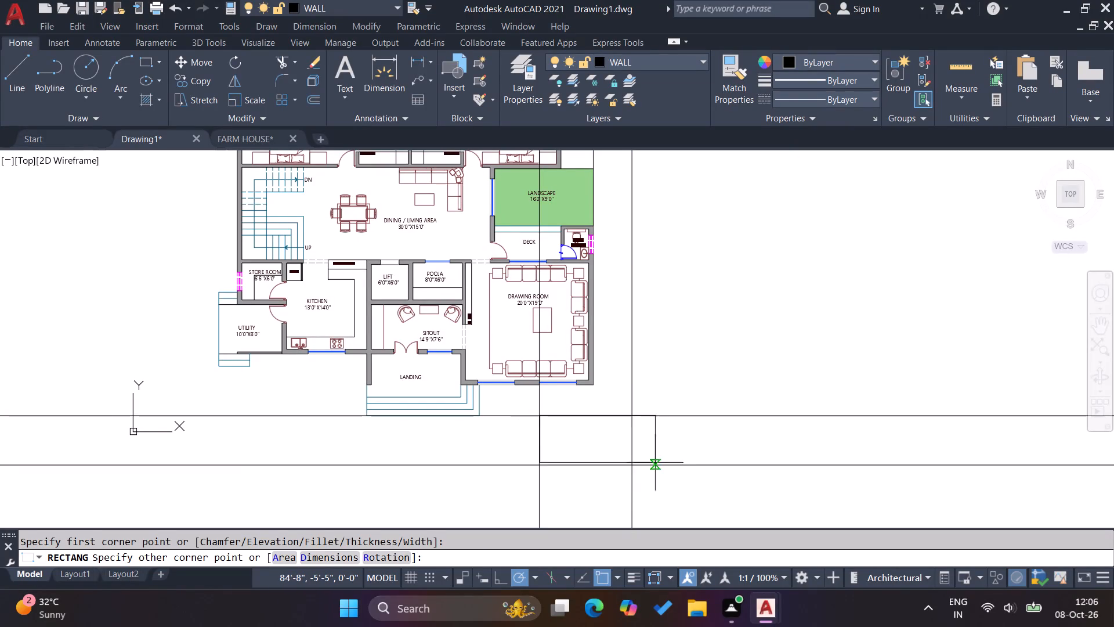
{"action": "left_click", "coordinate": [631, 463]}
{"action": "key", "text": "Escape"}
{"action": "key", "text": "Escape"}
{"action": "key", "text": "Escape"}
{"action": "key", "text": "Escape"}
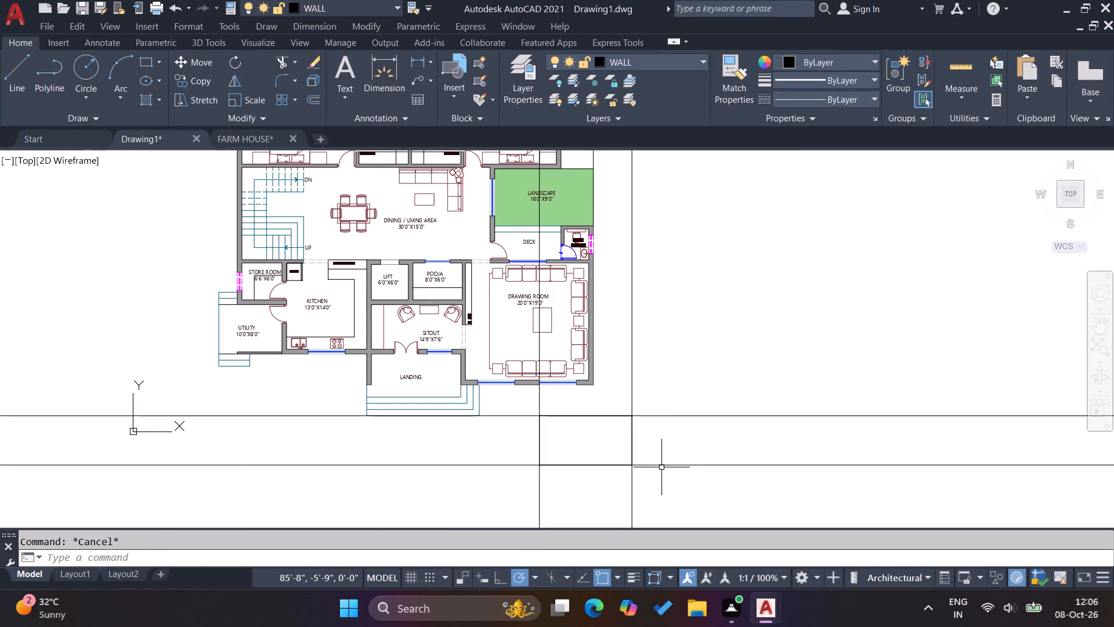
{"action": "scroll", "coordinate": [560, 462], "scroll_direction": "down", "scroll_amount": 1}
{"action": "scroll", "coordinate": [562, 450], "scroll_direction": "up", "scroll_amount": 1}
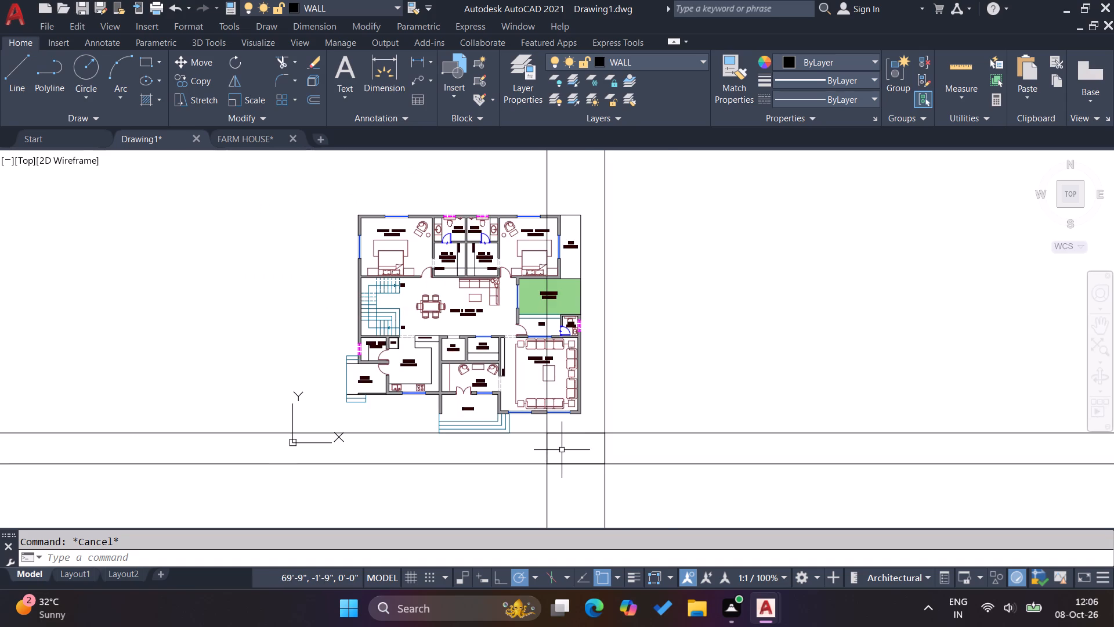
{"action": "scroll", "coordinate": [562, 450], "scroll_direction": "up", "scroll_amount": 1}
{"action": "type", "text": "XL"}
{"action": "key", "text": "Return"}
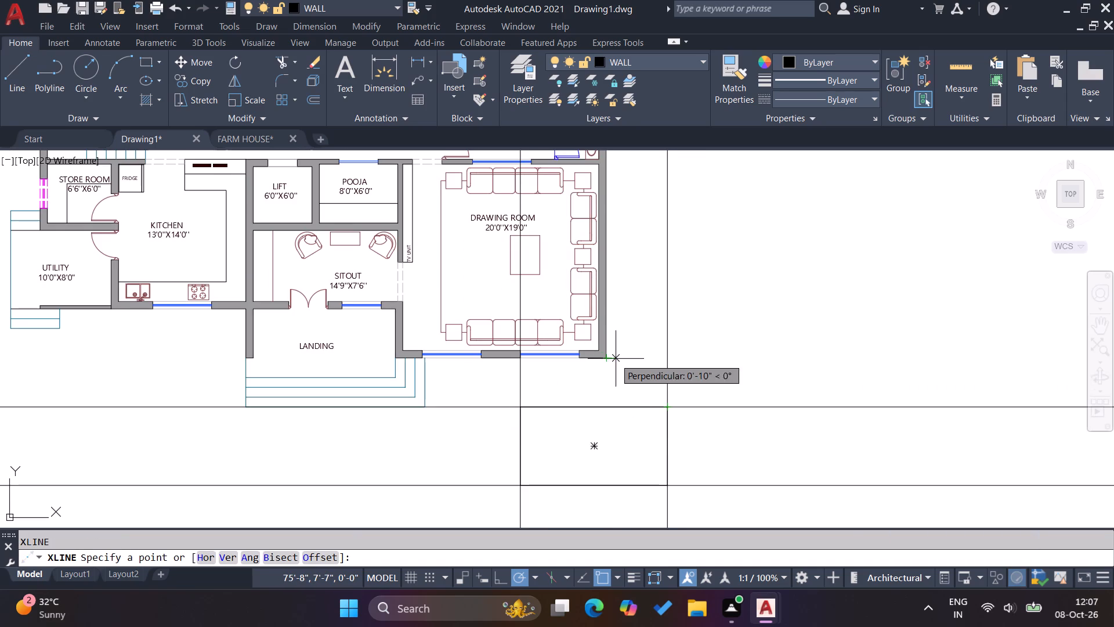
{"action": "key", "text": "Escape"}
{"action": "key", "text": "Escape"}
Draw a horizontal construction line through the drawing room's bottom outer wall corner.
{"action": "type", "text": "XL"}
{"action": "key", "text": "Return"}
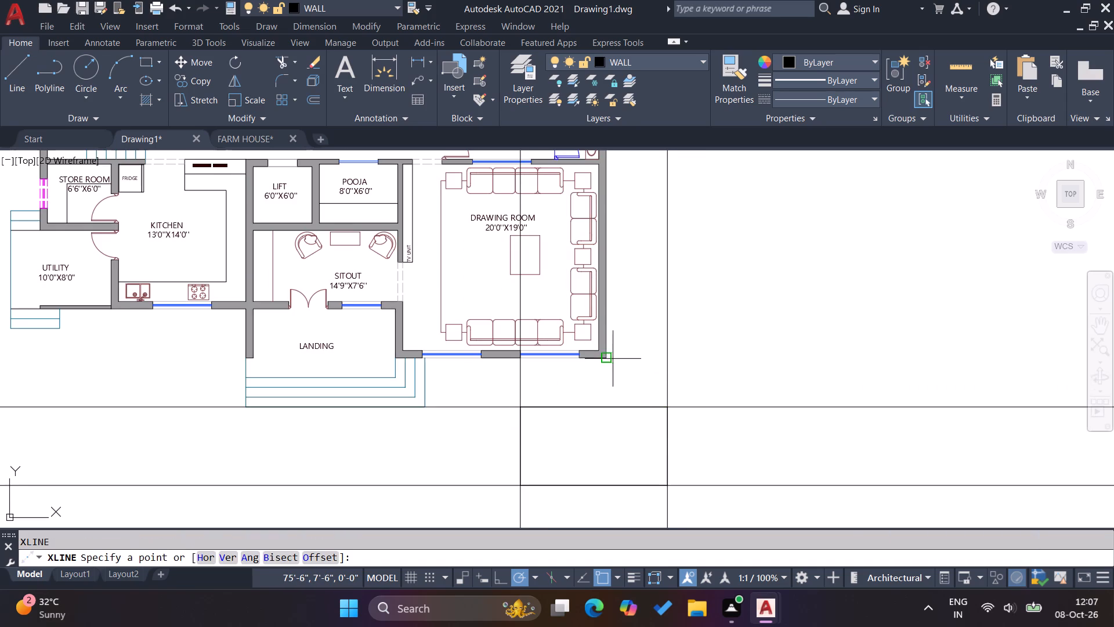
{"action": "left_click", "coordinate": [609, 360]}
{"action": "left_click", "coordinate": [709, 363]}
{"action": "key", "text": "Escape"}
{"action": "key", "text": "Escape"}
{"action": "key", "text": "Escape"}
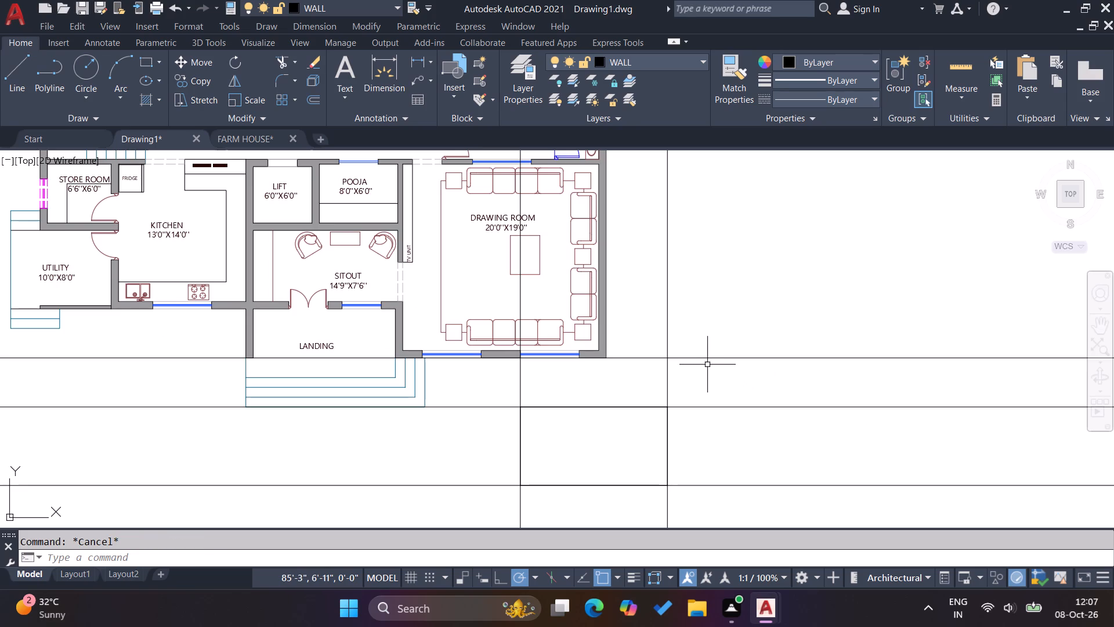
Offset the horizontal construction line at the drawing room's bottom wall 10' upward.
{"action": "key", "text": "o"}
{"action": "key", "text": "Return"}
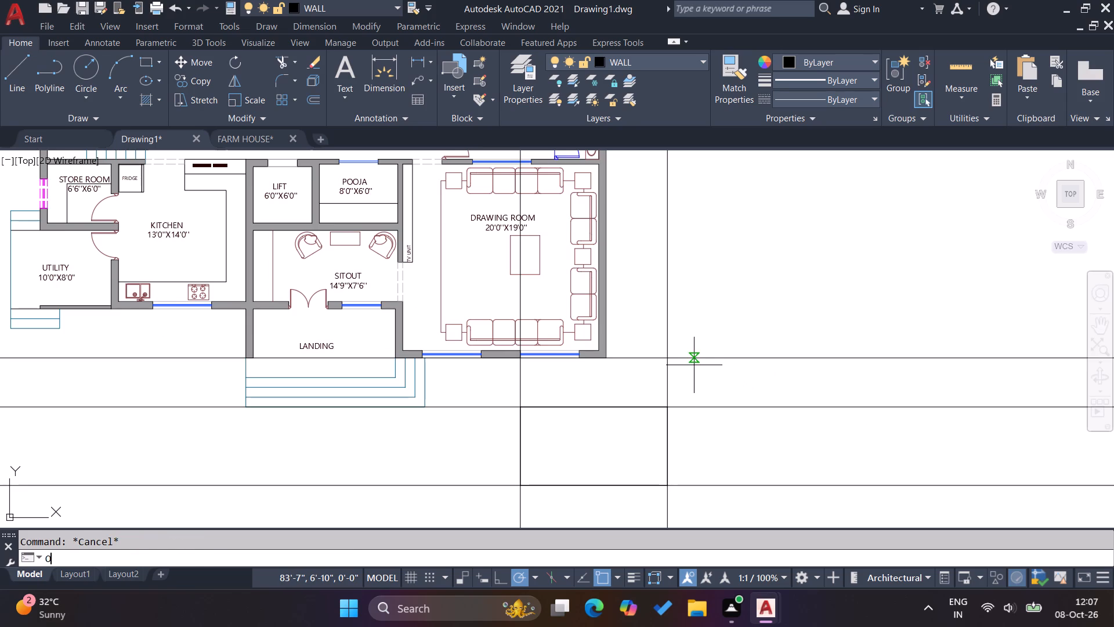
{"action": "type", "text": "10'"}
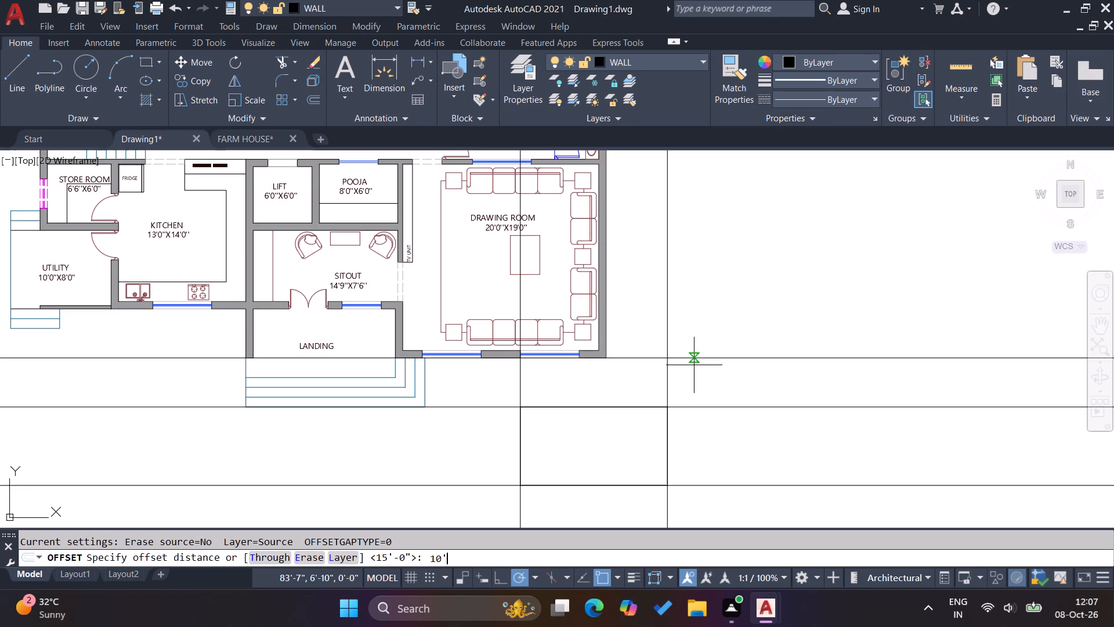
{"action": "key", "text": "Return"}
{"action": "left_click", "coordinate": [691, 358]}
{"action": "left_click", "coordinate": [701, 254]}
{"action": "key", "text": "Escape"}
{"action": "key", "text": "Escape"}
Move the horizontal construction line crossing the drawing room 4' further up.
{"action": "scroll", "coordinate": [637, 356], "scroll_direction": "down", "scroll_amount": 1}
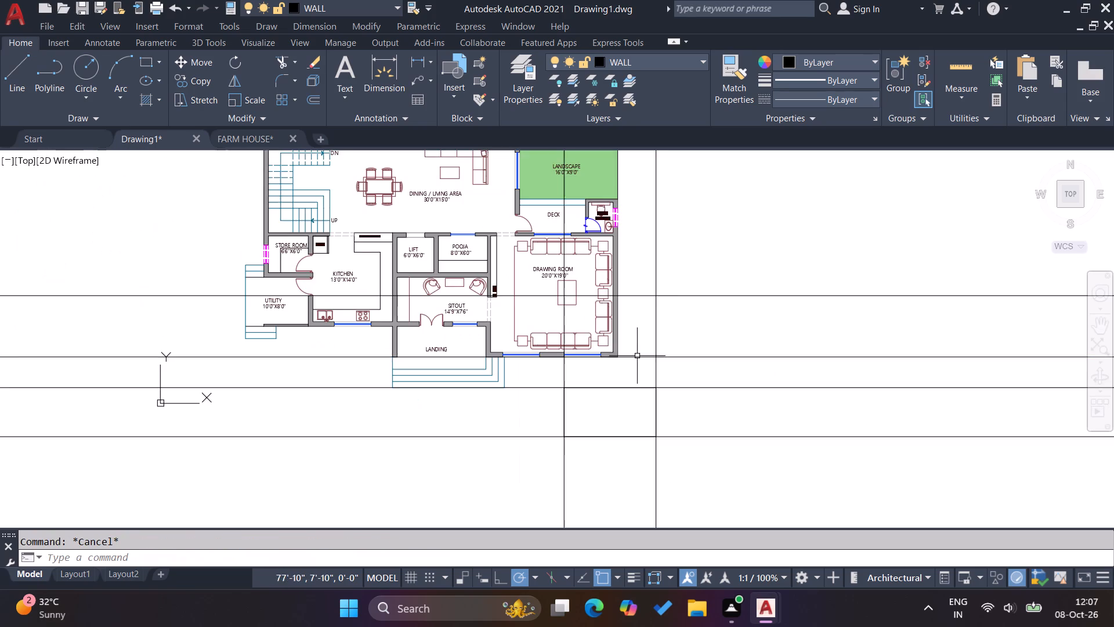
{"action": "scroll", "coordinate": [696, 281], "scroll_direction": "up", "scroll_amount": 1}
{"action": "left_click_drag", "start_coordinate": [704, 330], "coordinate": [698, 316]}
{"action": "left_click", "coordinate": [685, 272]}
{"action": "key", "text": "m"}
{"action": "key", "text": "Return"}
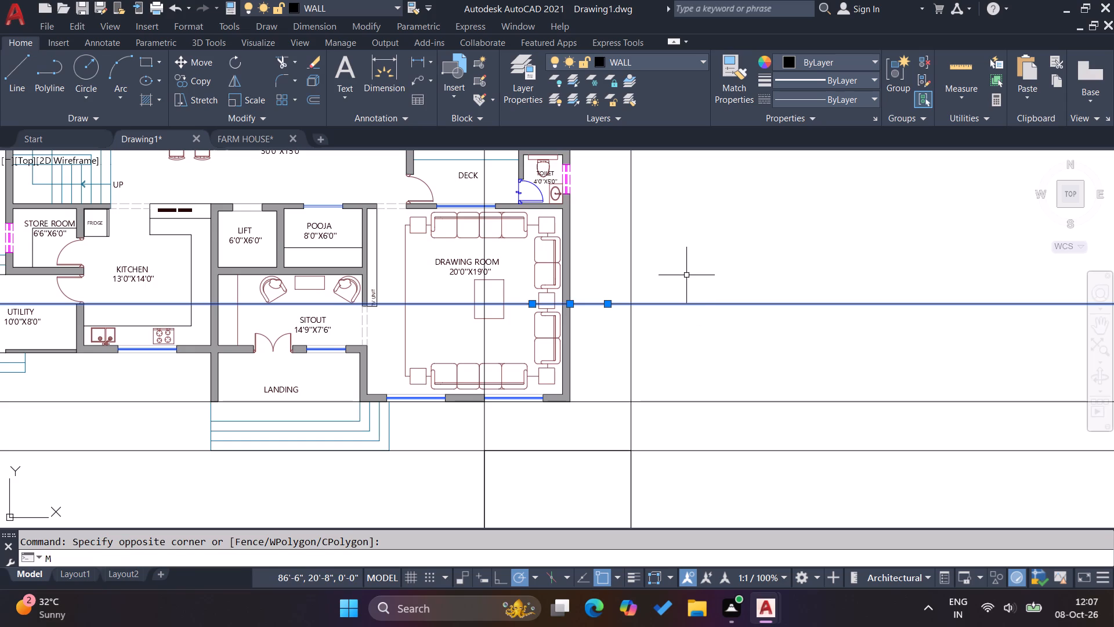
{"action": "left_click", "coordinate": [713, 291]}
{"action": "type", "text": "4'"}
{"action": "key", "text": "Return"}
{"action": "key", "text": "Escape"}
{"action": "key", "text": "Escape"}
Draw a 14' high rectangle beside the drawing room, from the upper construction line intersection to the room's bottom outer wall corner.
{"action": "type", "text": "REC"}
{"action": "key", "text": "Return"}
{"action": "left_click", "coordinate": [632, 269]}
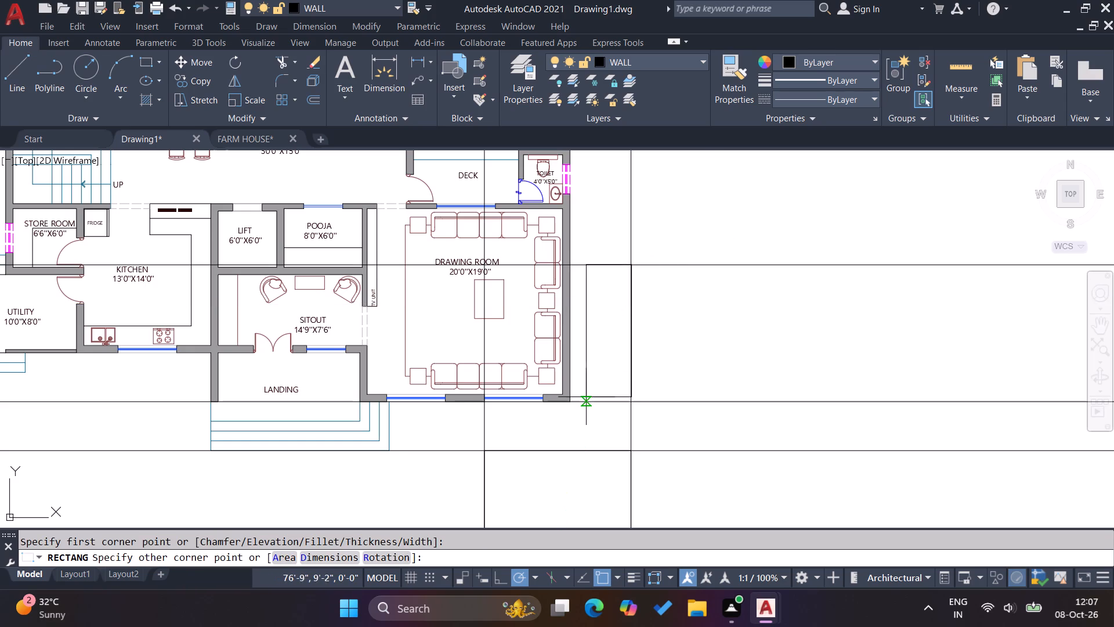
{"action": "left_click", "coordinate": [570, 401]}
{"action": "key", "text": "Escape"}
{"action": "key", "text": "Escape"}
{"action": "scroll", "coordinate": [598, 363], "scroll_direction": "down", "scroll_amount": 1}
{"action": "key", "text": "Escape"}
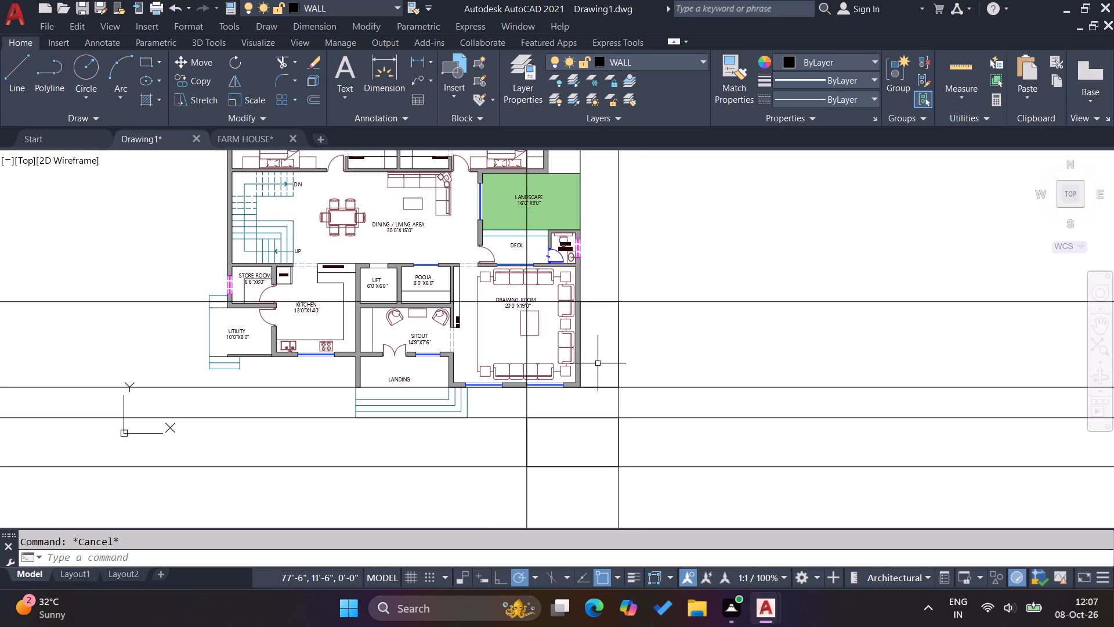
Draw a horizontal construction line through the top outer corner of the green landscape area.
{"action": "scroll", "coordinate": [636, 433], "scroll_direction": "down", "scroll_amount": 1}
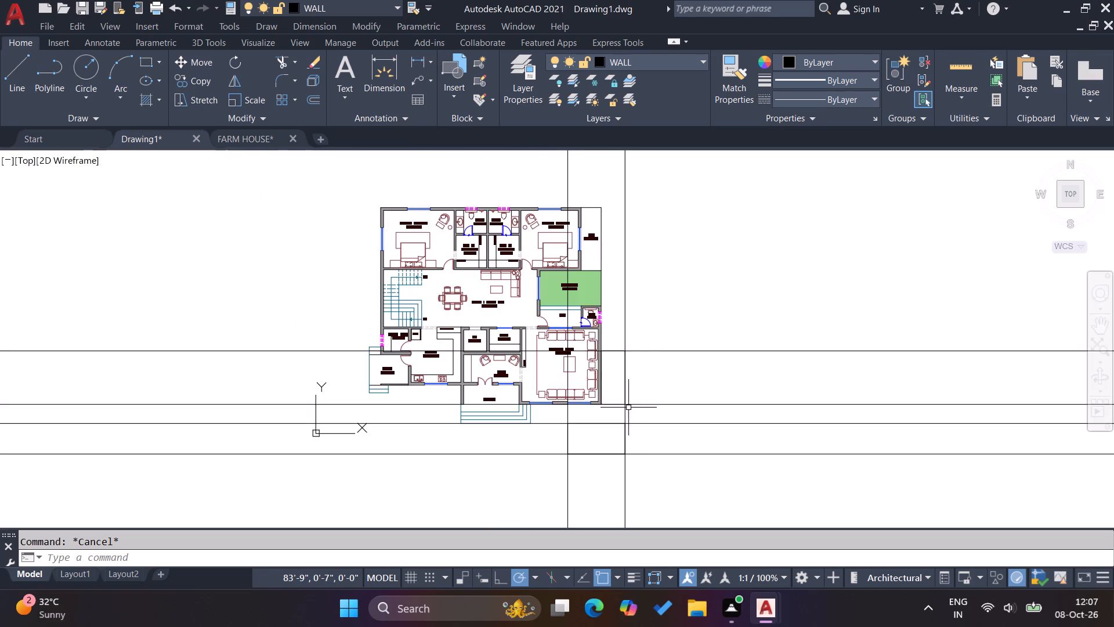
{"action": "scroll", "coordinate": [616, 268], "scroll_direction": "up", "scroll_amount": 2}
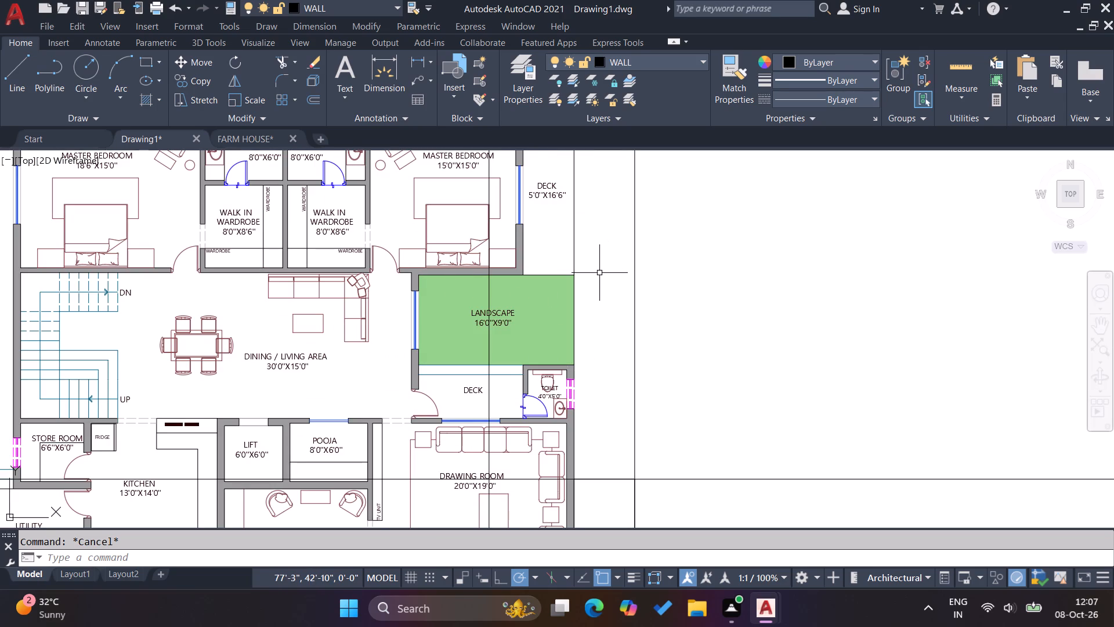
{"action": "type", "text": "XL"}
{"action": "key", "text": "Return"}
{"action": "left_click", "coordinate": [575, 275]}
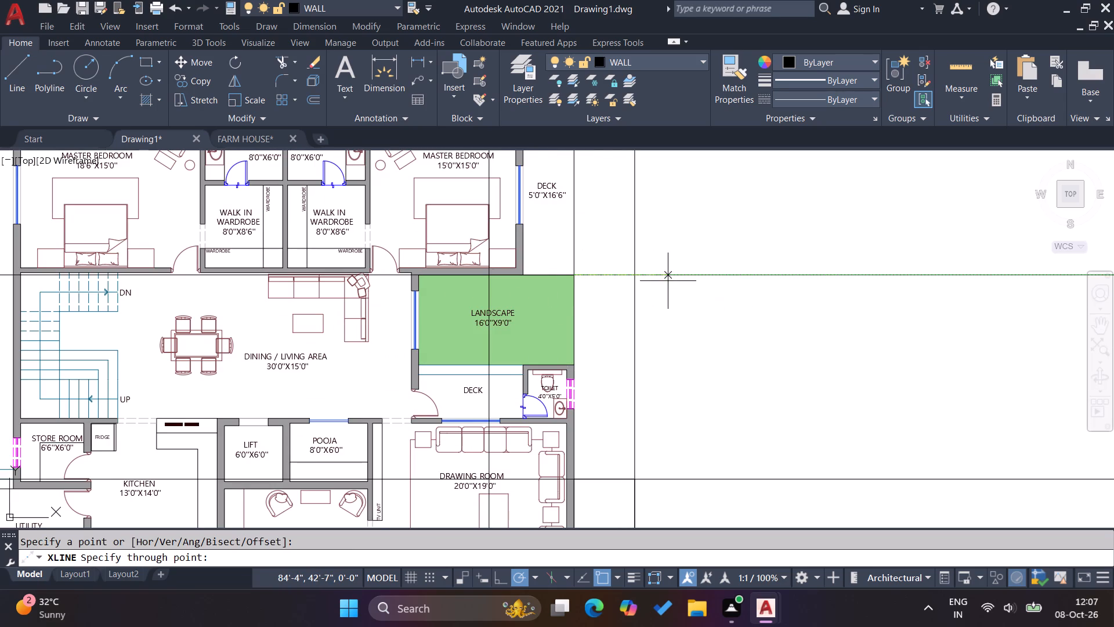
{"action": "left_click", "coordinate": [668, 281]}
{"action": "key", "text": "Escape"}
{"action": "key", "text": "Escape"}
{"action": "key", "text": "Escape"}
Offset the horizontal construction line at the landscape's top edge 3' upward and erase the original line.
{"action": "key", "text": "o"}
{"action": "key", "text": "Return"}
{"action": "type", "text": "3'"}
{"action": "key", "text": "Return"}
{"action": "left_click", "coordinate": [674, 276]}
{"action": "left_click", "coordinate": [649, 210]}
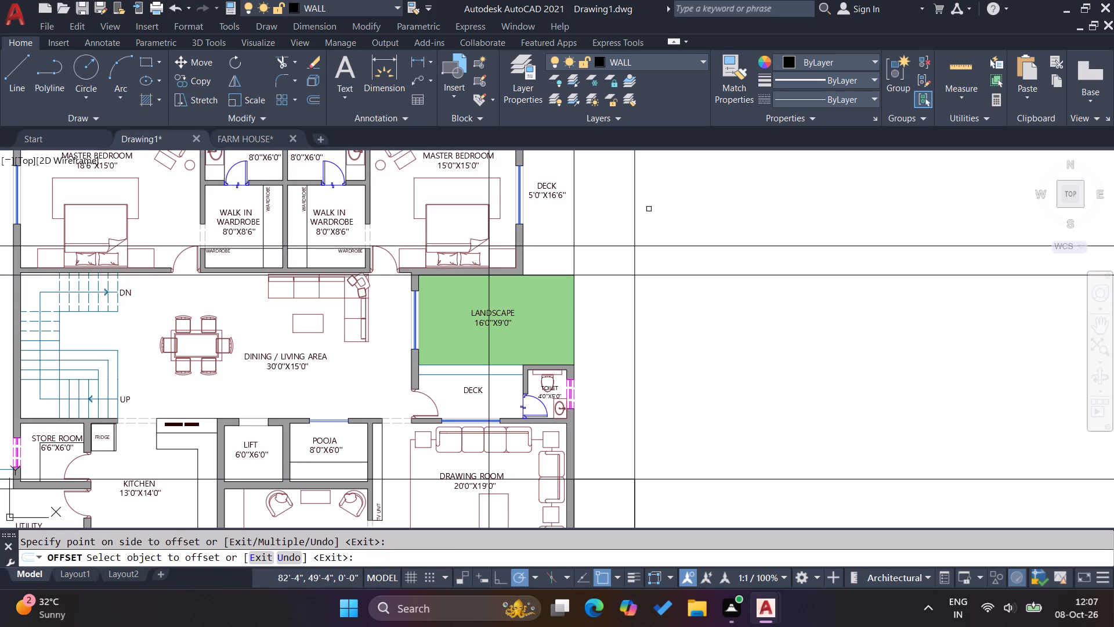
{"action": "key", "text": "Escape"}
{"action": "key", "text": "Escape"}
{"action": "key", "text": "Escape"}
{"action": "left_click", "coordinate": [672, 283]}
{"action": "left_click", "coordinate": [661, 262]}
{"action": "key", "text": "Delete"}
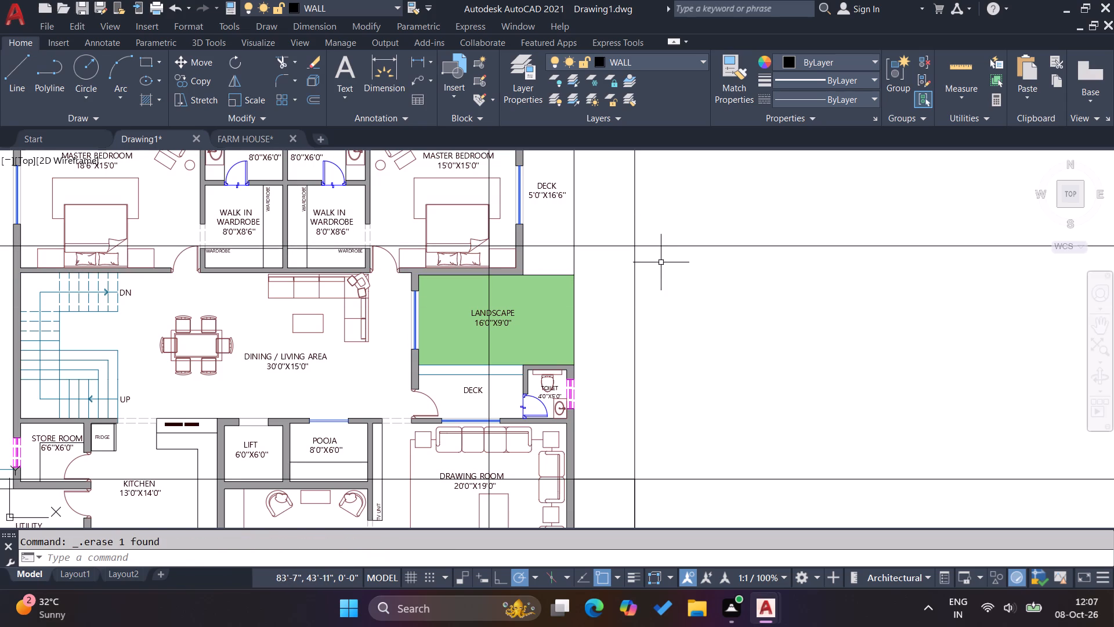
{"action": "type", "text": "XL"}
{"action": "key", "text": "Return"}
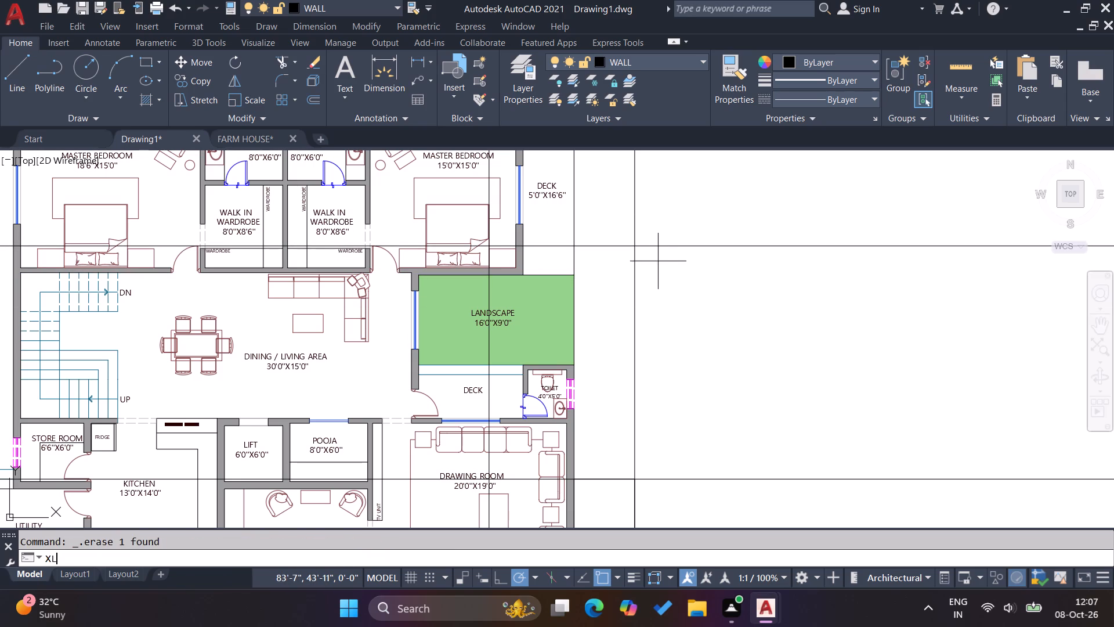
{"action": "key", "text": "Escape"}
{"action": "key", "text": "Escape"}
Offset the outer vertical edge of the 5'0"x16'6" deck 3' outward, away from the house.
{"action": "key", "text": "o"}
{"action": "key", "text": "Return"}
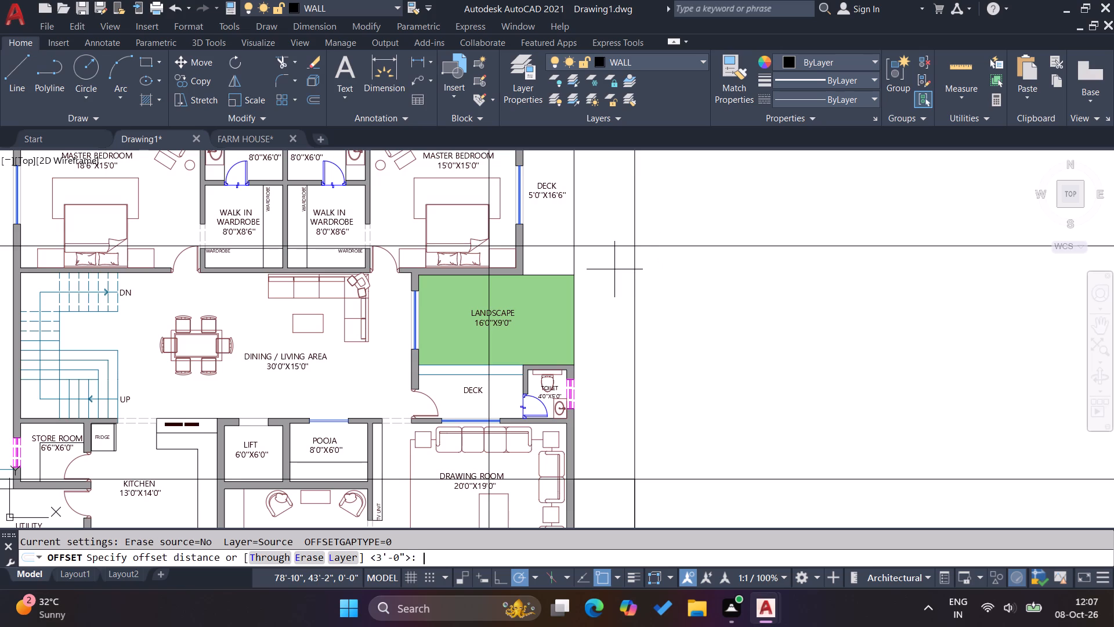
{"action": "type", "text": "3'"}
{"action": "key", "text": "Return"}
{"action": "scroll", "coordinate": [617, 272], "scroll_direction": "down", "scroll_amount": 2}
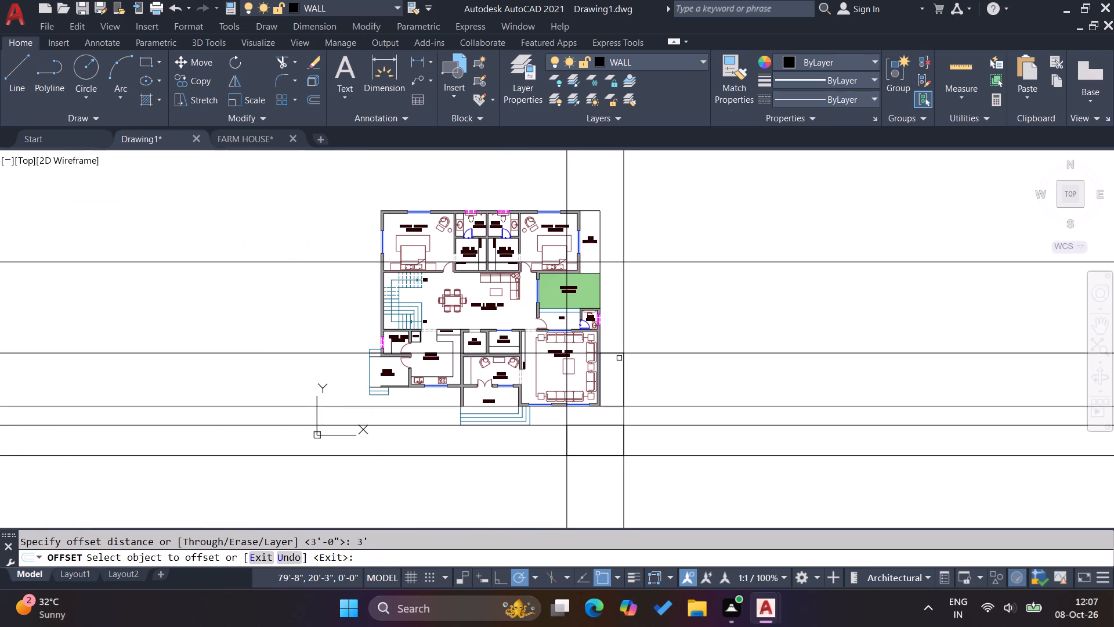
{"action": "left_click", "coordinate": [600, 269]}
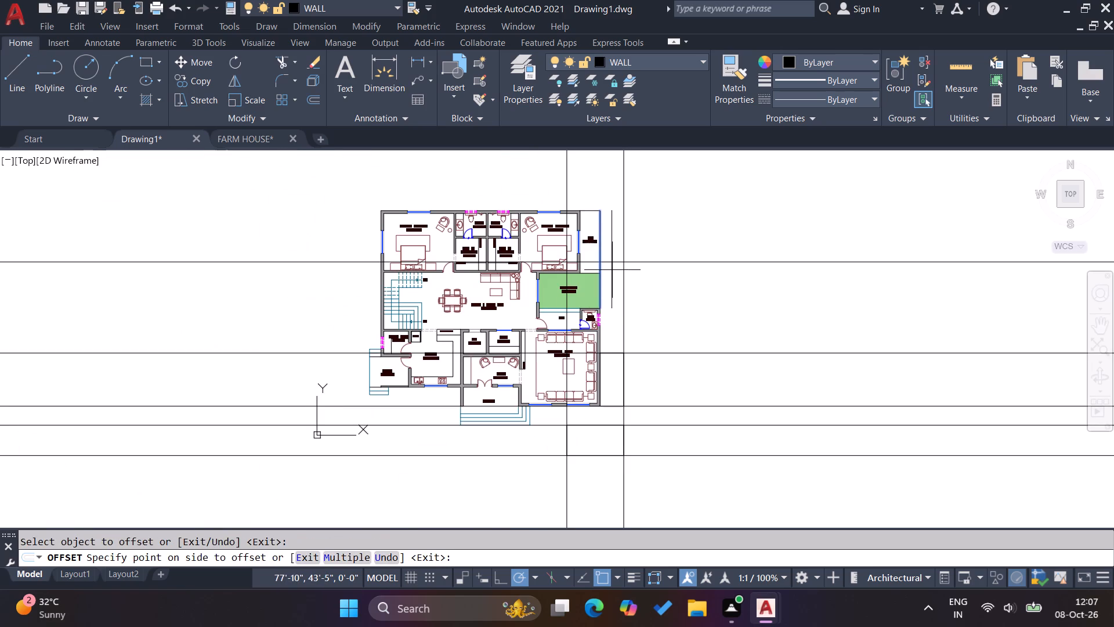
{"action": "left_click", "coordinate": [613, 271]}
{"action": "key", "text": "Escape"}
{"action": "key", "text": "Escape"}
{"action": "scroll", "coordinate": [616, 289], "scroll_direction": "up", "scroll_amount": 2}
{"action": "key", "text": "Escape"}
Extend the offset deck line down to the horizontal construction line crossing the drawing room.
{"action": "type", "text": "EX"}
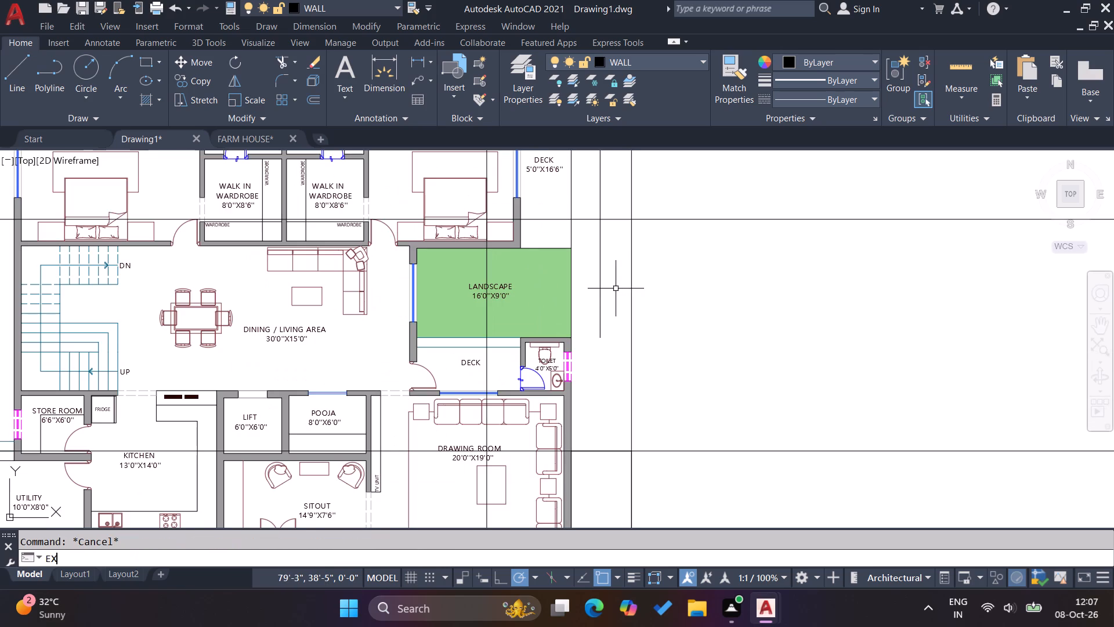
{"action": "key", "text": "Return"}
{"action": "left_click", "coordinate": [600, 295]}
{"action": "key", "text": "Escape"}
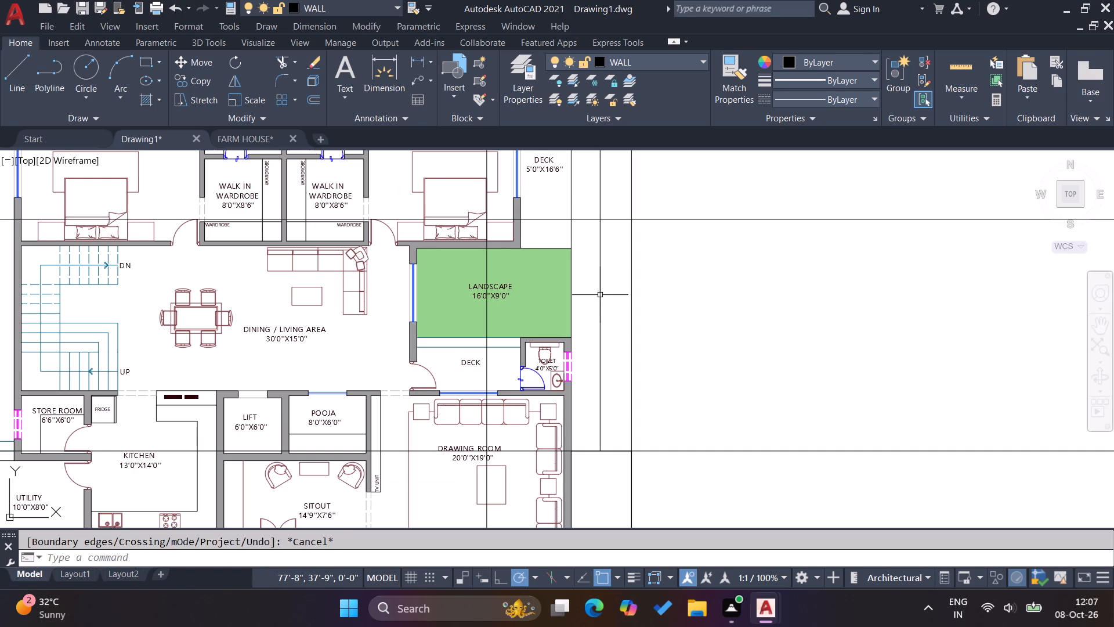
{"action": "key", "text": "Escape"}
{"action": "key", "text": "Escape"}
{"action": "key", "text": "Escape"}
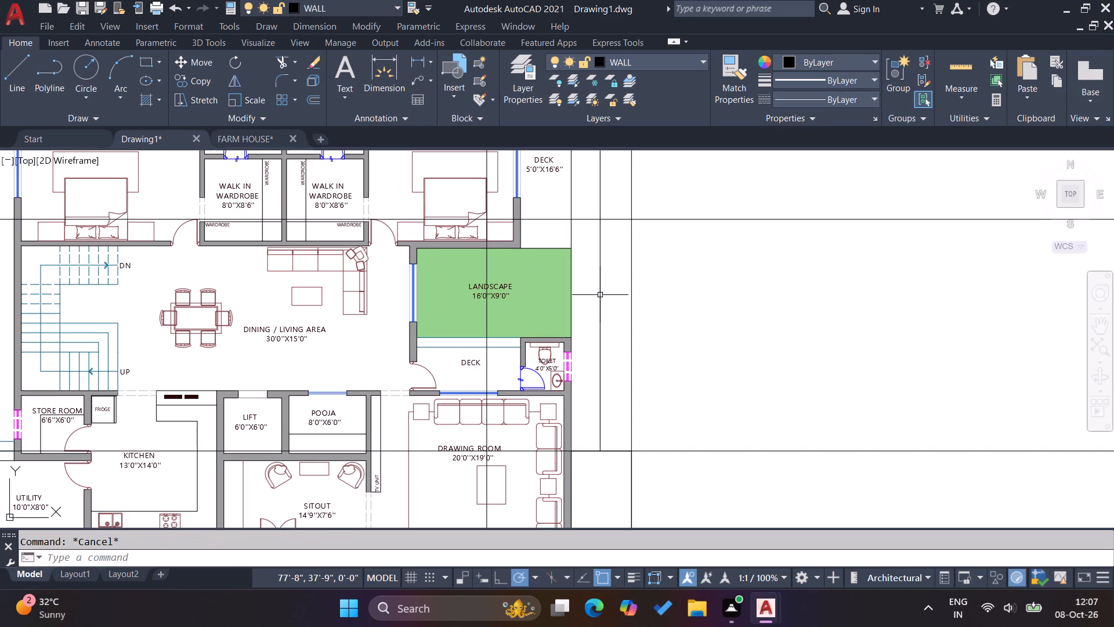
Trim the offset line above the upper construction line and the deck edge between that line and the landscape.
{"action": "type", "text": "TR"}
{"action": "key", "text": "Return"}
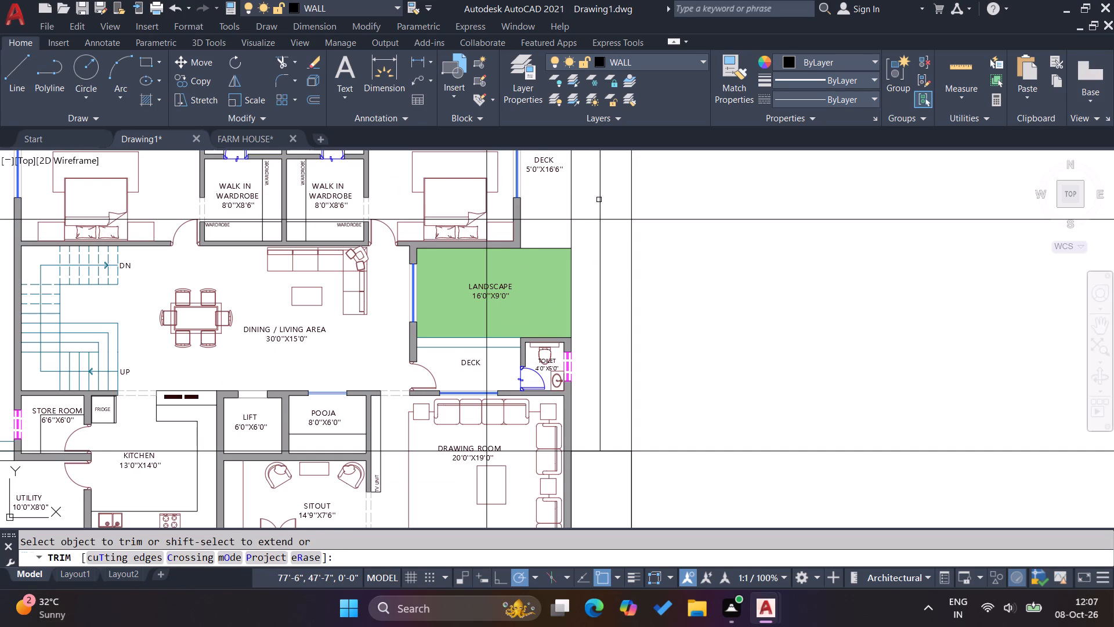
{"action": "left_click", "coordinate": [599, 200]}
{"action": "left_click", "coordinate": [569, 231]}
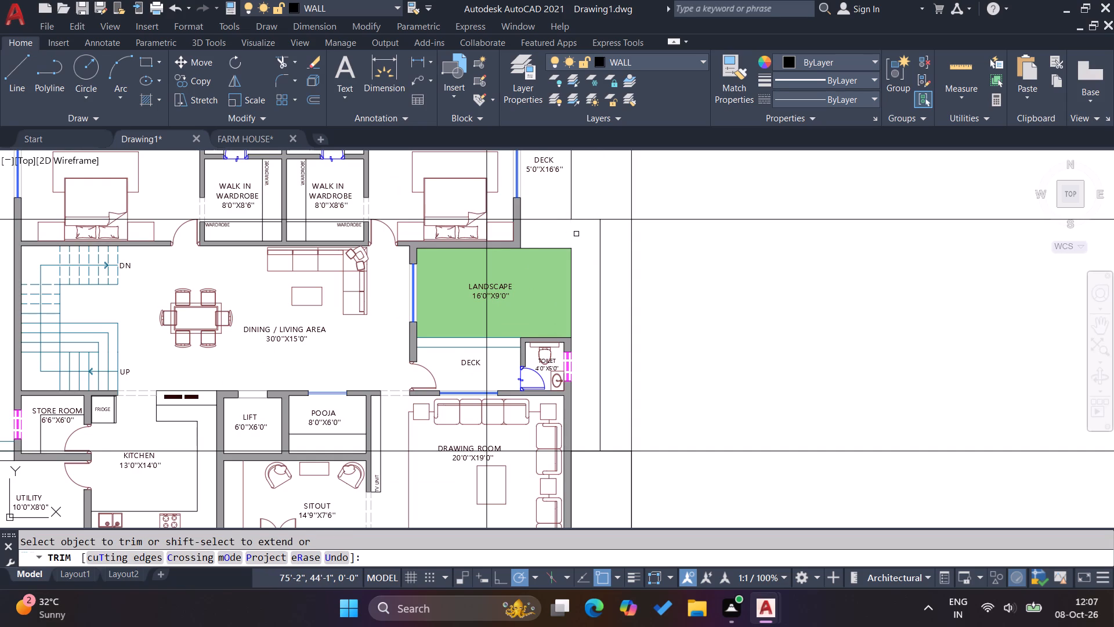
{"action": "key", "text": "Escape"}
{"action": "key", "text": "Escape"}
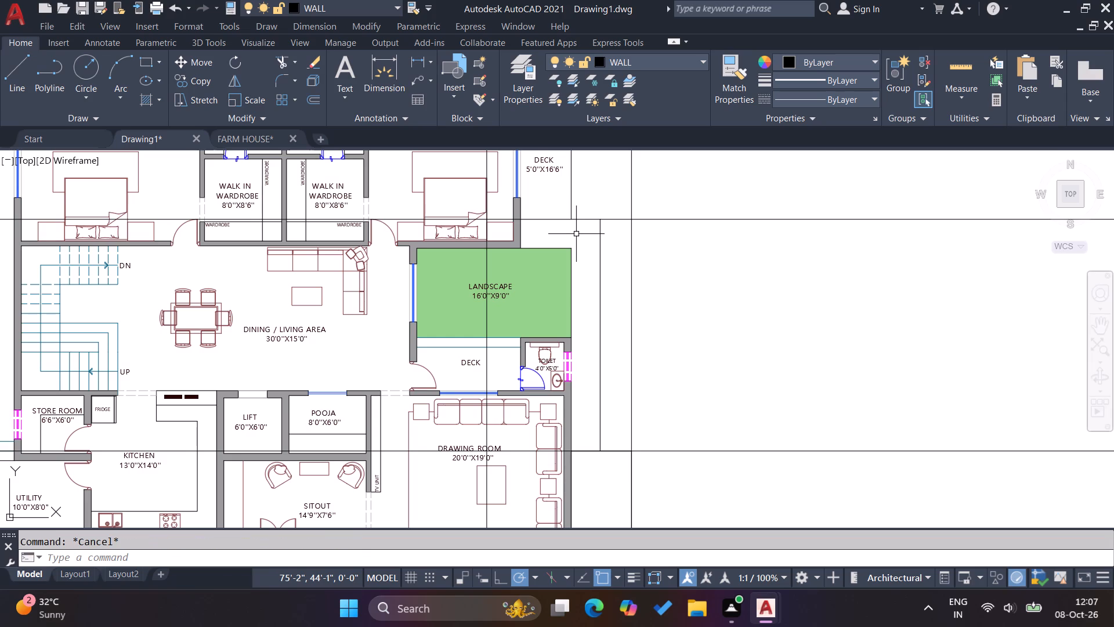
Draw a rectangle from the bedroom's bottom outer wall corner to the offset line's intersection with the upper construction line.
{"action": "type", "text": "REC"}
{"action": "key", "text": "Return"}
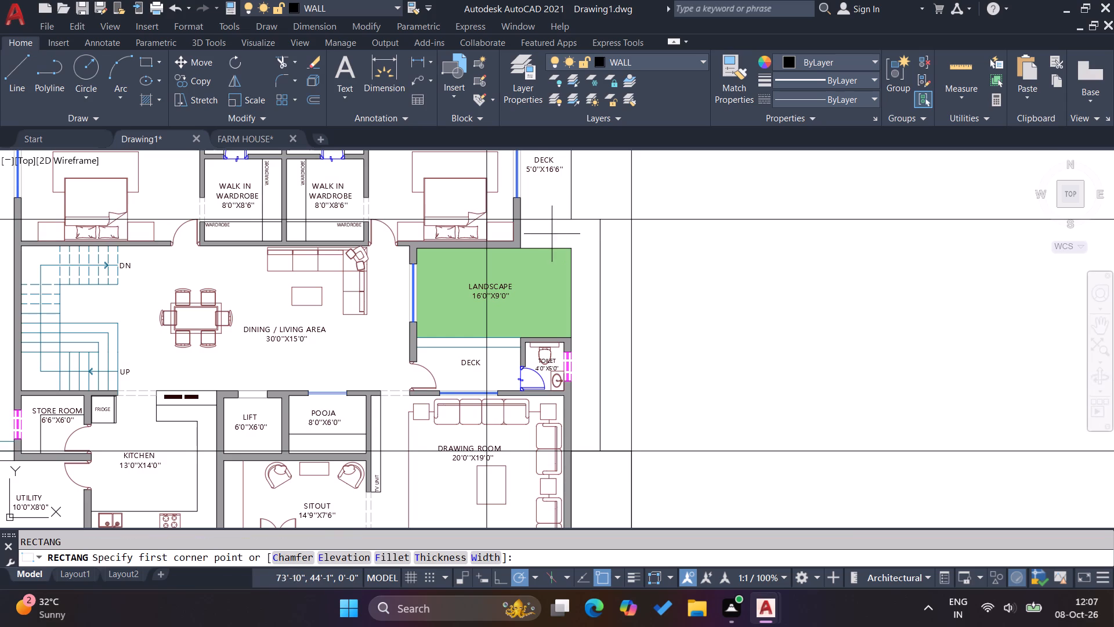
{"action": "left_click", "coordinate": [523, 250]}
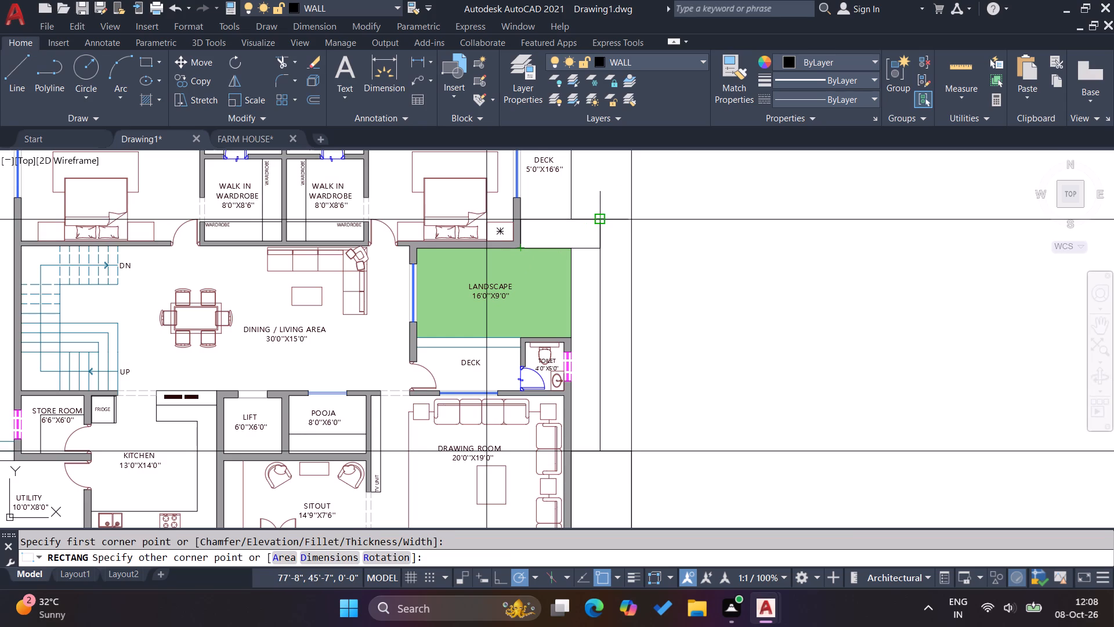
{"action": "left_click", "coordinate": [601, 222]}
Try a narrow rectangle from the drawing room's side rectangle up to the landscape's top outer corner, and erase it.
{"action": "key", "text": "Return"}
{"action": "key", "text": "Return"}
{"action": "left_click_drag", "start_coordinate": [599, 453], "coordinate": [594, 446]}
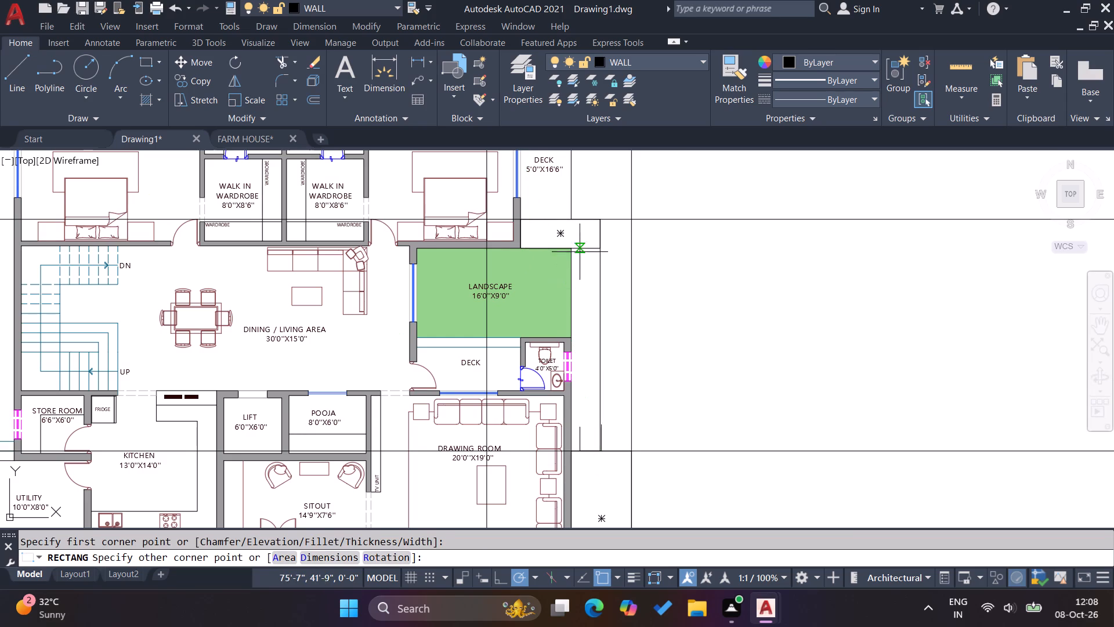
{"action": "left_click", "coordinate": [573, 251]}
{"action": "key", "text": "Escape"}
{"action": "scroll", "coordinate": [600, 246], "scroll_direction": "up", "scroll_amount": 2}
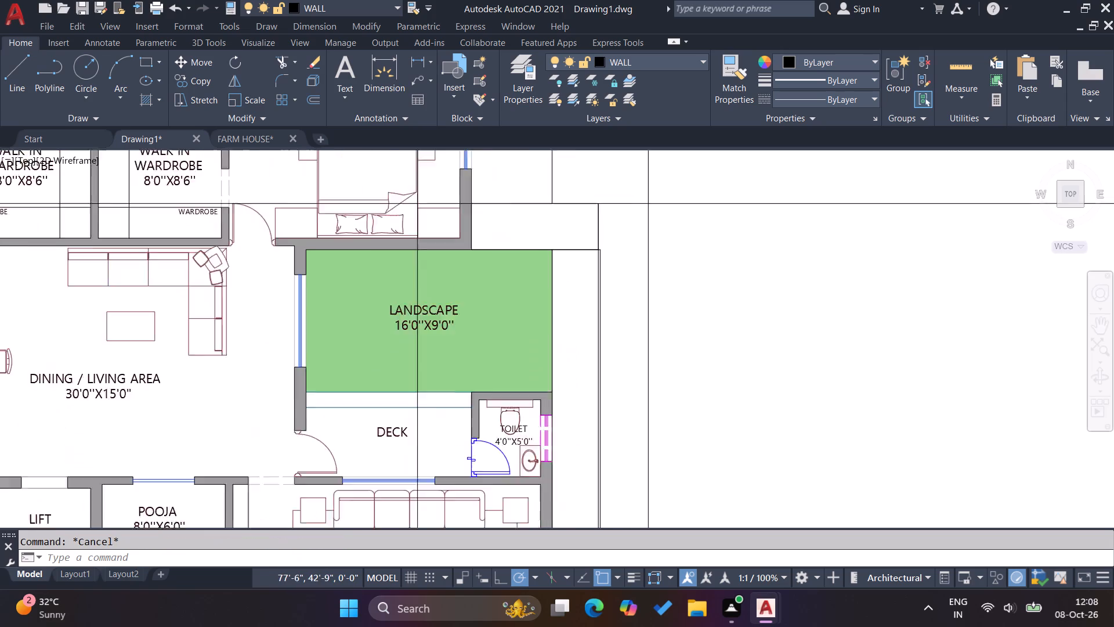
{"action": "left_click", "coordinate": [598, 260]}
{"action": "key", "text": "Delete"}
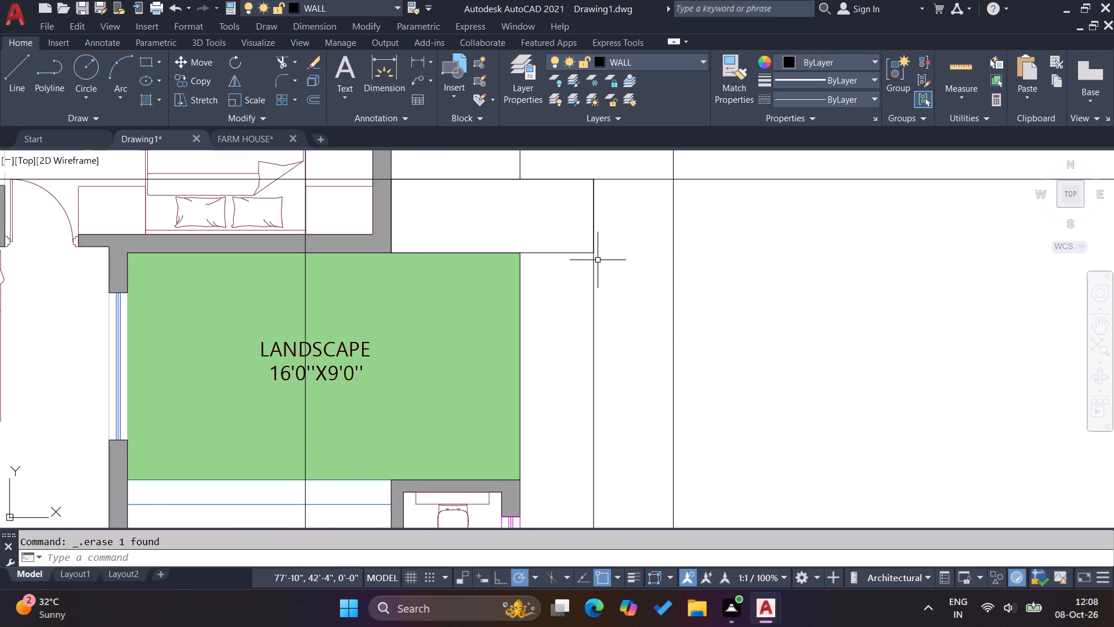
Draw a line from the small upper rectangle's bottom outer corner down to the construction line at the drawing room's side rectangle.
{"action": "key", "text": "l"}
{"action": "key", "text": "Return"}
{"action": "left_click", "coordinate": [594, 258]}
{"action": "scroll", "coordinate": [614, 262], "scroll_direction": "down", "scroll_amount": 2}
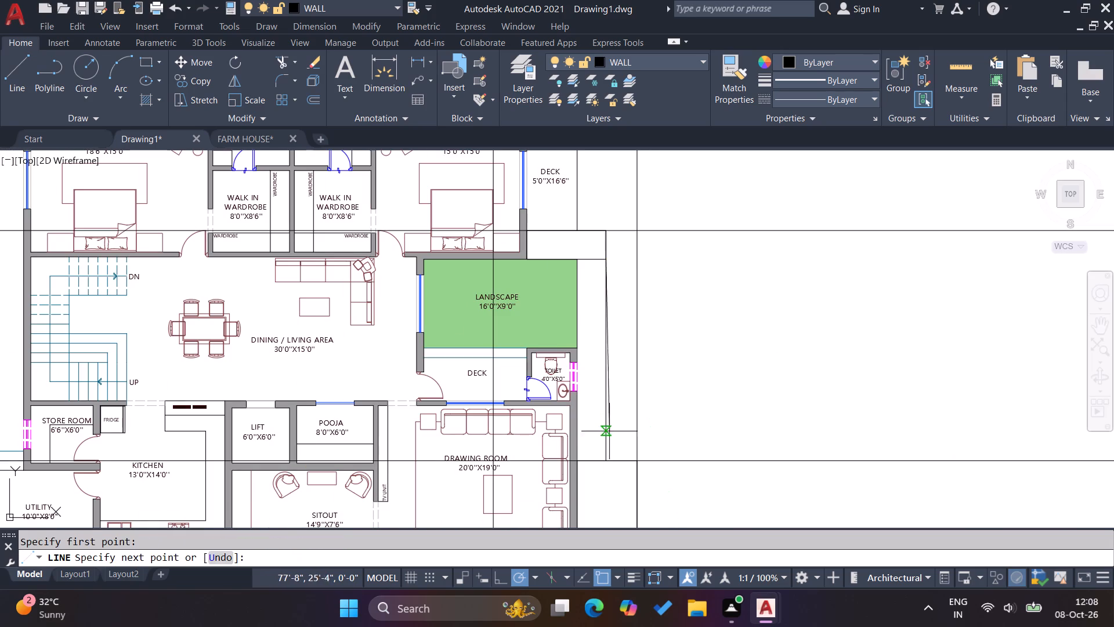
{"action": "scroll", "coordinate": [608, 465], "scroll_direction": "up", "scroll_amount": 5}
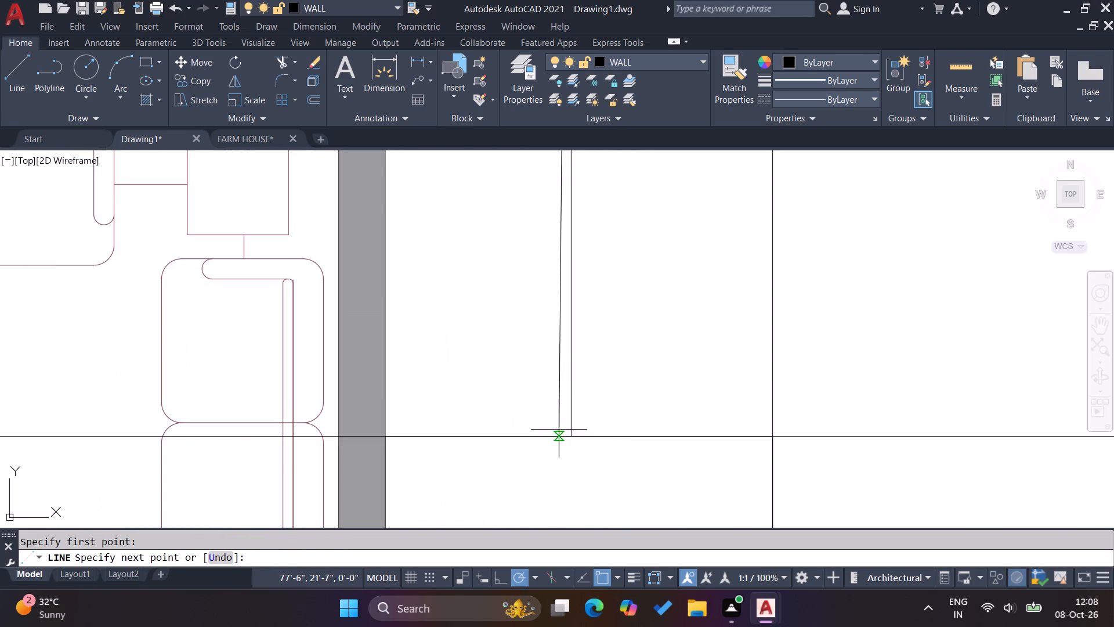
{"action": "left_click", "coordinate": [572, 434]}
{"action": "key", "text": "Escape"}
{"action": "scroll", "coordinate": [555, 319], "scroll_direction": "down", "scroll_amount": 8}
{"action": "key", "text": "Escape"}
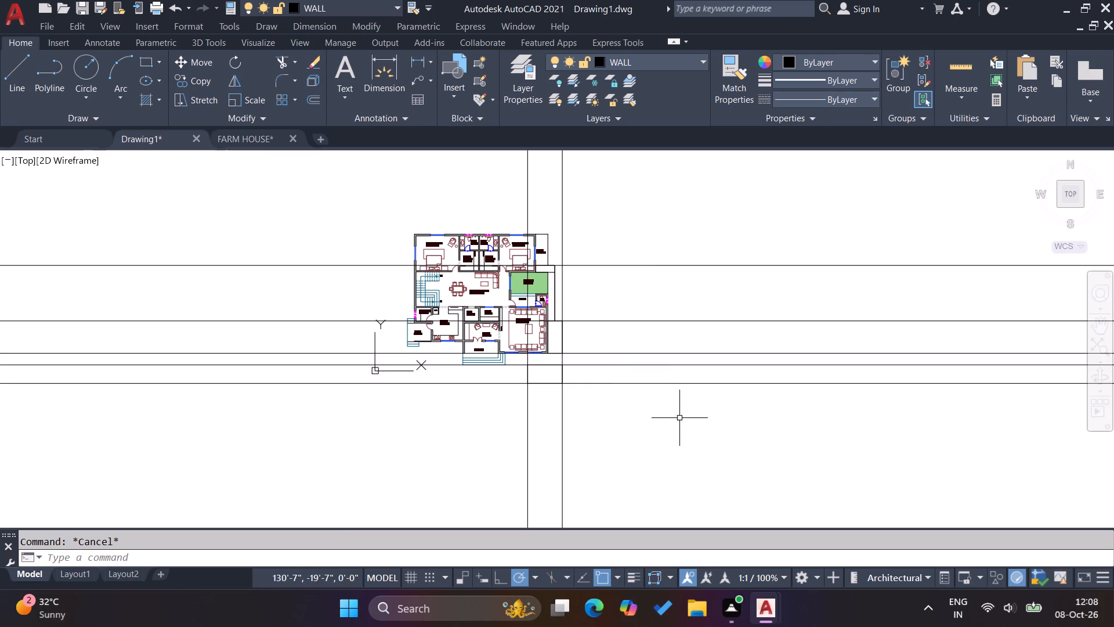
Erase all the horizontal and vertical construction lines across the floor plan.
{"action": "left_click_drag", "start_coordinate": [683, 420], "coordinate": [672, 398]}
{"action": "left_click", "coordinate": [625, 252]}
{"action": "key", "text": "Delete"}
{"action": "left_click", "coordinate": [576, 196]}
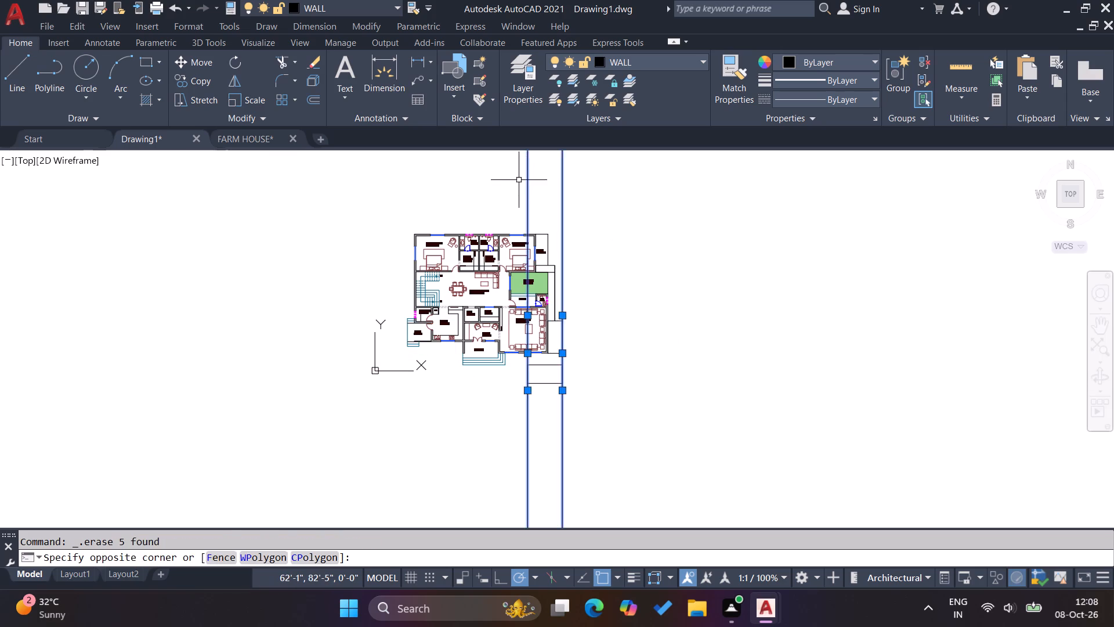
{"action": "left_click", "coordinate": [519, 180]}
{"action": "key", "text": "Delete"}
{"action": "scroll", "coordinate": [537, 321], "scroll_direction": "up", "scroll_amount": 2}
{"action": "key", "text": "Escape"}
{"action": "key", "text": "Escape"}
{"action": "key", "text": "Escape"}
{"action": "key", "text": "Escape"}
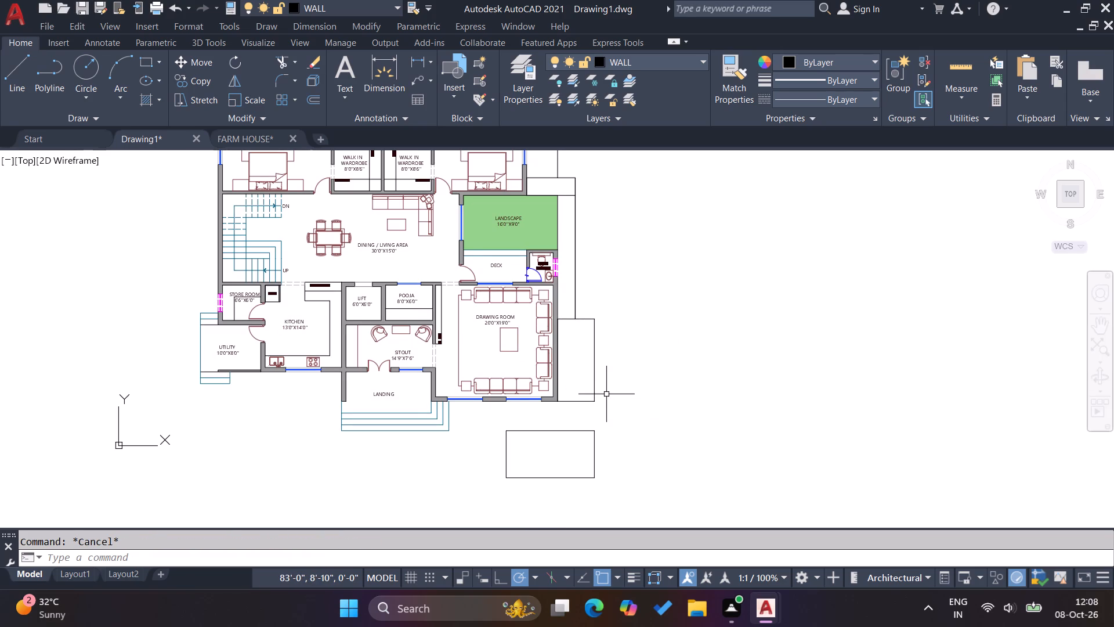
Stretch the utility area's outer edge and its steps 2' outward, away from the house.
{"action": "scroll", "coordinate": [667, 390], "scroll_direction": "down", "scroll_amount": 1}
{"action": "scroll", "coordinate": [366, 361], "scroll_direction": "up", "scroll_amount": 2}
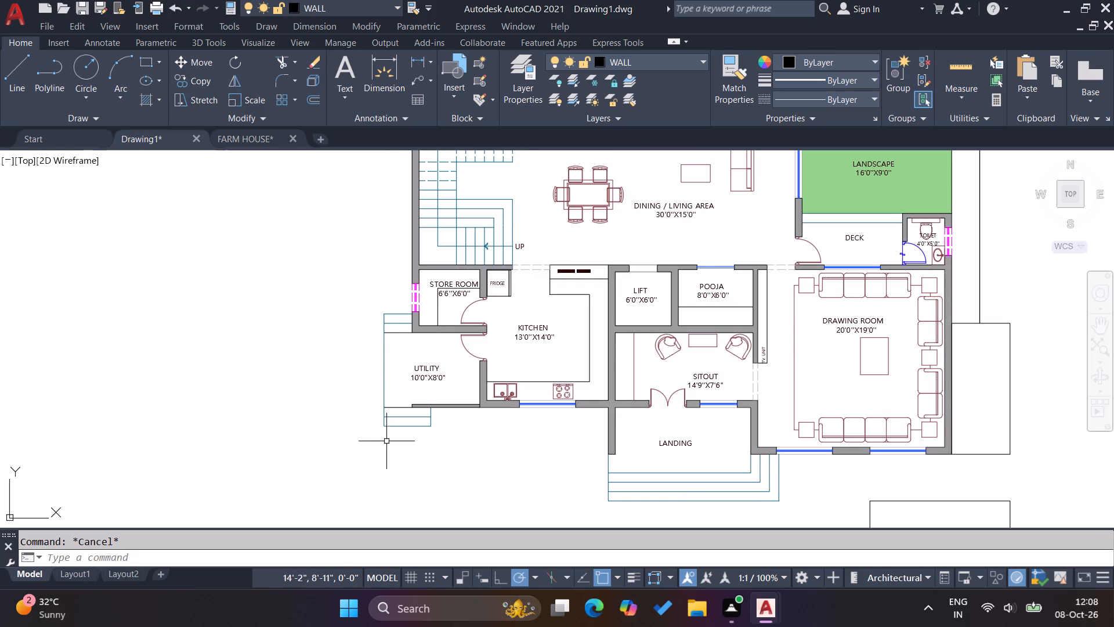
{"action": "left_click", "coordinate": [388, 441]}
{"action": "left_click", "coordinate": [363, 298]}
{"action": "key", "text": "s"}
{"action": "key", "text": "Return"}
{"action": "scroll", "coordinate": [367, 361], "scroll_direction": "up", "scroll_amount": 1}
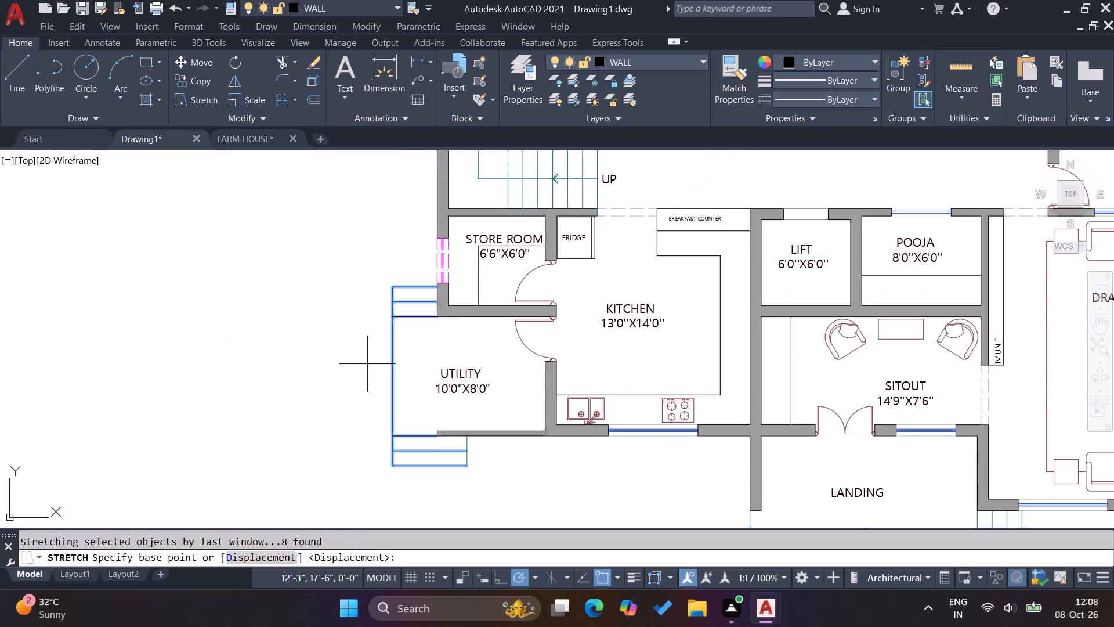
{"action": "left_click", "coordinate": [368, 369]}
{"action": "type", "text": "2'"}
{"action": "key", "text": "Return"}
{"action": "key", "text": "Escape"}
{"action": "key", "text": "Escape"}
{"action": "scroll", "coordinate": [443, 381], "scroll_direction": "down", "scroll_amount": 1}
{"action": "key", "text": "Escape"}
{"action": "key", "text": "Escape"}
{"action": "key", "text": "Escape"}
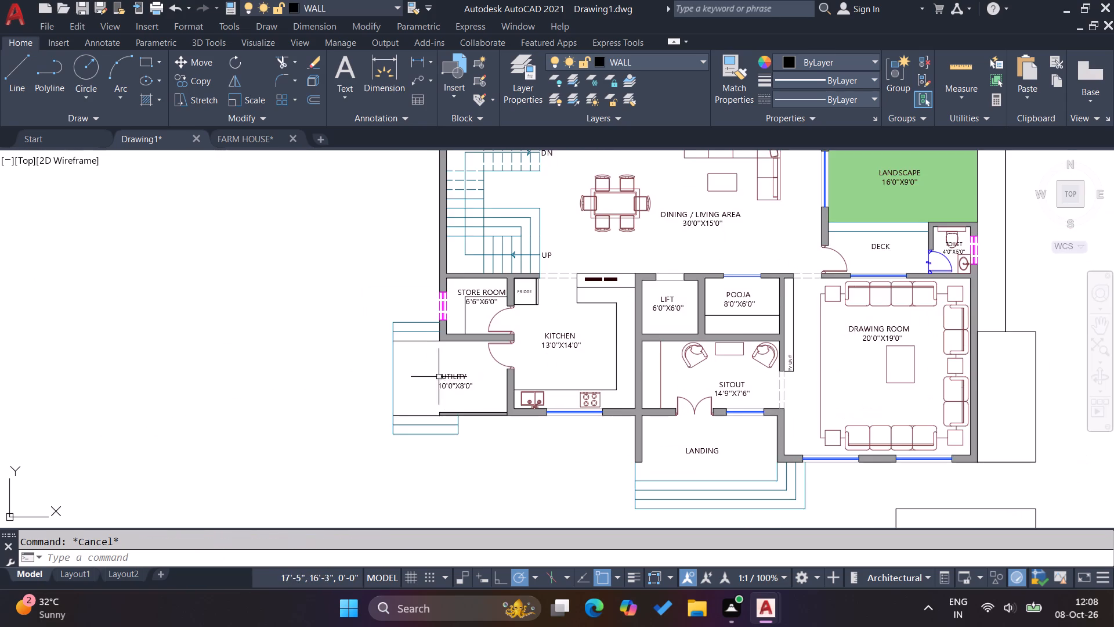
Draw a vertical construction line through the outer corner of the utility area's upper steps.
{"action": "scroll", "coordinate": [424, 354], "scroll_direction": "up", "scroll_amount": 1}
{"action": "type", "text": "XL"}
{"action": "key", "text": "Return"}
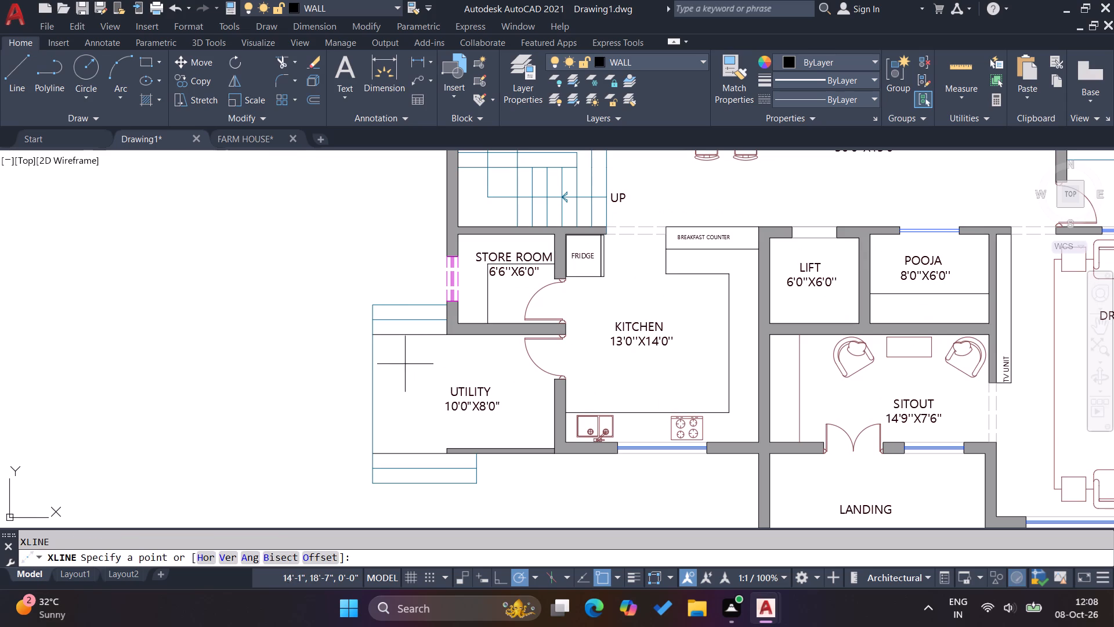
{"action": "left_click", "coordinate": [374, 301]}
{"action": "left_click", "coordinate": [375, 246]}
{"action": "key", "text": "Return"}
{"action": "scroll", "coordinate": [397, 239], "scroll_direction": "down", "scroll_amount": 3}
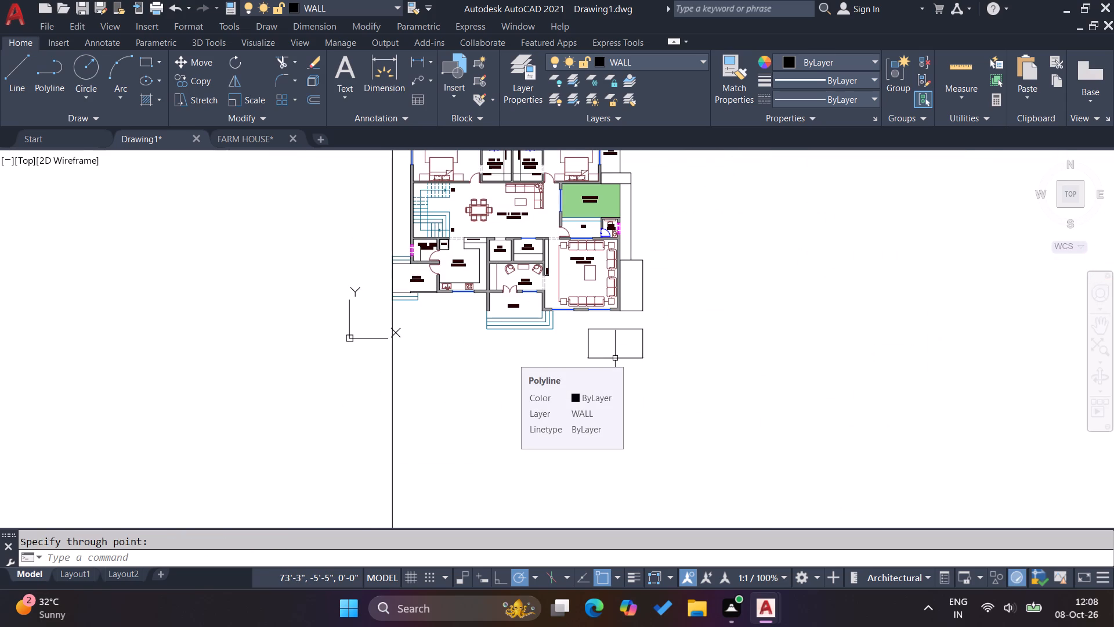
Draw a horizontal construction line through the bottom edge of the separate rectangle below the drawing room.
{"action": "scroll", "coordinate": [587, 356], "scroll_direction": "up", "scroll_amount": 2}
{"action": "type", "text": "XL"}
{"action": "key", "text": "Return"}
{"action": "left_click", "coordinate": [585, 361]}
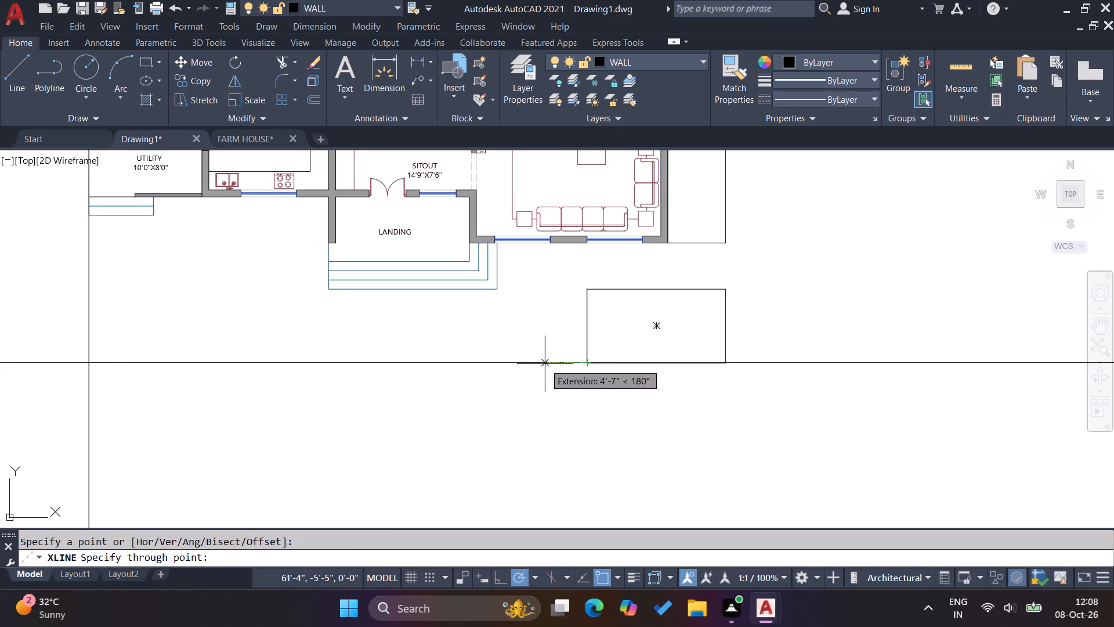
{"action": "left_click", "coordinate": [545, 364]}
{"action": "key", "text": "Escape"}
{"action": "key", "text": "Escape"}
{"action": "key", "text": "Escape"}
Offset the horizontal construction line at the separate rectangle's bottom edge 4' downward and erase the original line.
{"action": "key", "text": "o"}
{"action": "key", "text": "Return"}
{"action": "type", "text": "4'"}
{"action": "key", "text": "Return"}
{"action": "left_click", "coordinate": [537, 361]}
{"action": "left_click", "coordinate": [548, 421]}
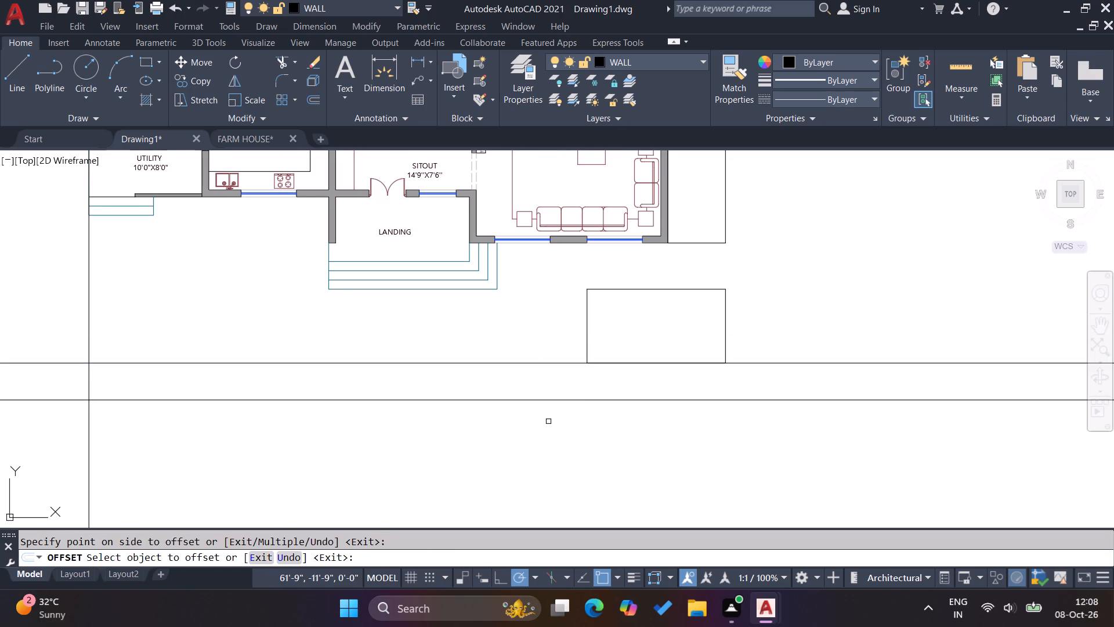
{"action": "key", "text": "Escape"}
{"action": "key", "text": "Escape"}
{"action": "key", "text": "Escape"}
{"action": "left_click", "coordinate": [549, 390]}
{"action": "left_click", "coordinate": [537, 340]}
{"action": "key", "text": "Delete"}
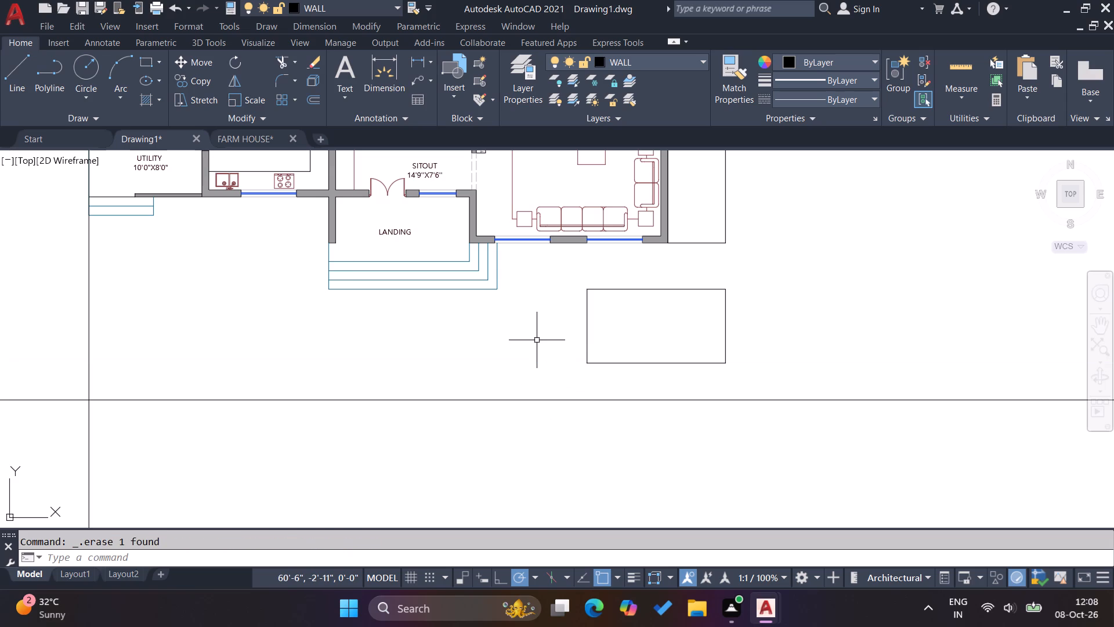
Draw a vertical construction line through the outer lower corner of the outdoor rectangle beside the drawing room.
{"action": "type", "text": "XL"}
{"action": "key", "text": "Return"}
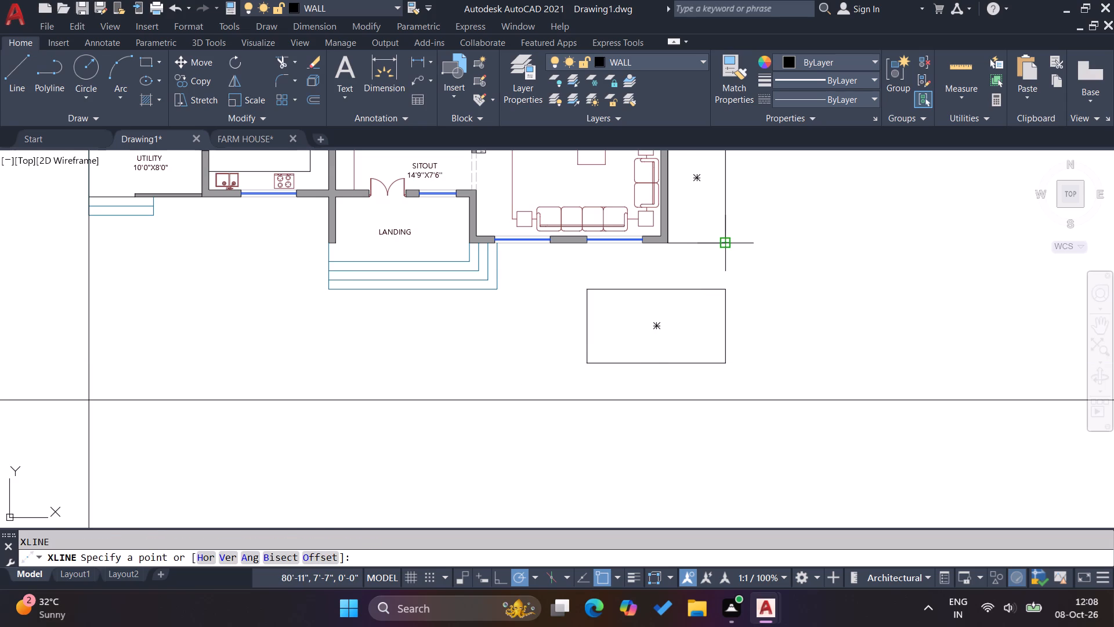
{"action": "left_click", "coordinate": [728, 246]}
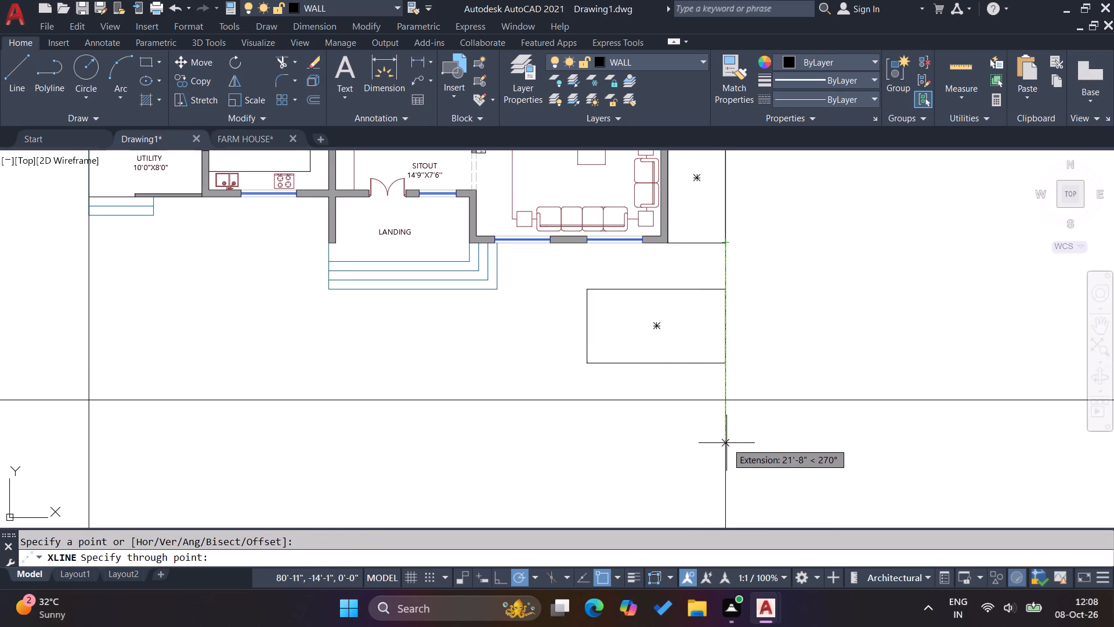
{"action": "left_click", "coordinate": [726, 443]}
{"action": "key", "text": "Escape"}
{"action": "key", "text": "Escape"}
Draw a horizontal construction line along the upper edge of the deck beside the 15'0"x15'0" master bedroom.
{"action": "scroll", "coordinate": [706, 429], "scroll_direction": "down", "scroll_amount": 3}
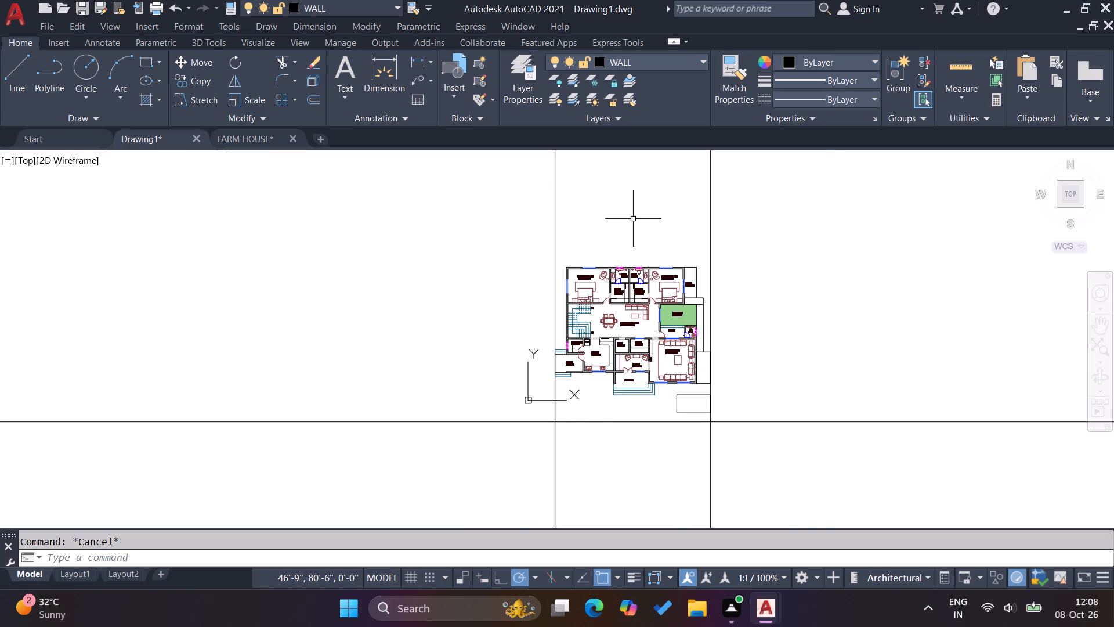
{"action": "scroll", "coordinate": [633, 218], "scroll_direction": "up", "scroll_amount": 2}
{"action": "scroll", "coordinate": [628, 300], "scroll_direction": "up", "scroll_amount": 1}
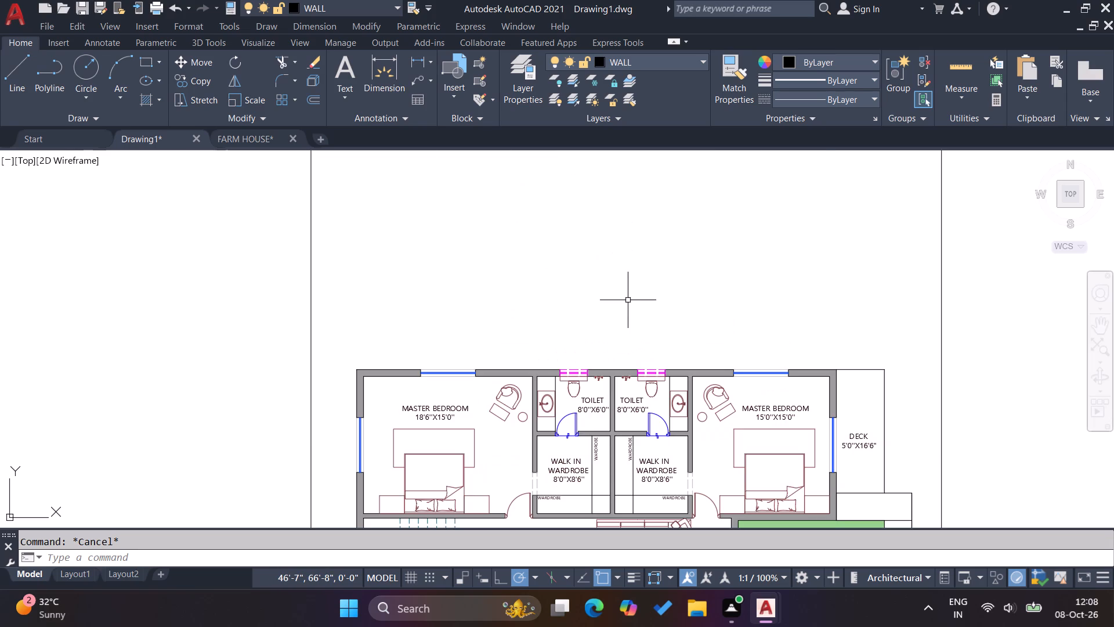
{"action": "type", "text": "XL"}
{"action": "key", "text": "Return"}
{"action": "left_click", "coordinate": [880, 374]}
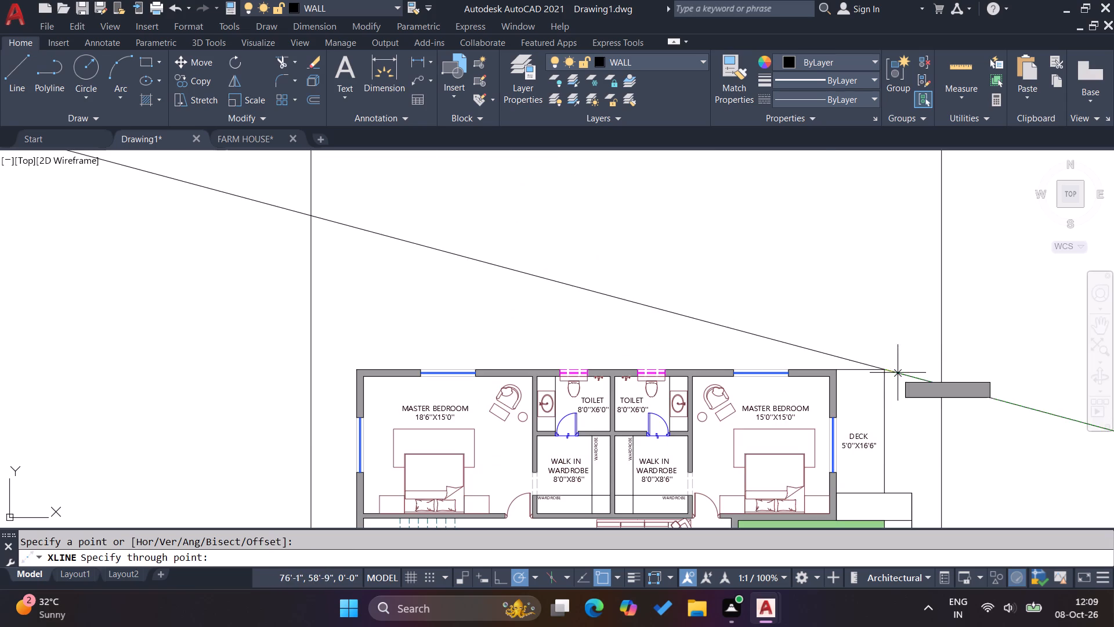
{"action": "left_click", "coordinate": [909, 369]}
{"action": "key", "text": "Escape"}
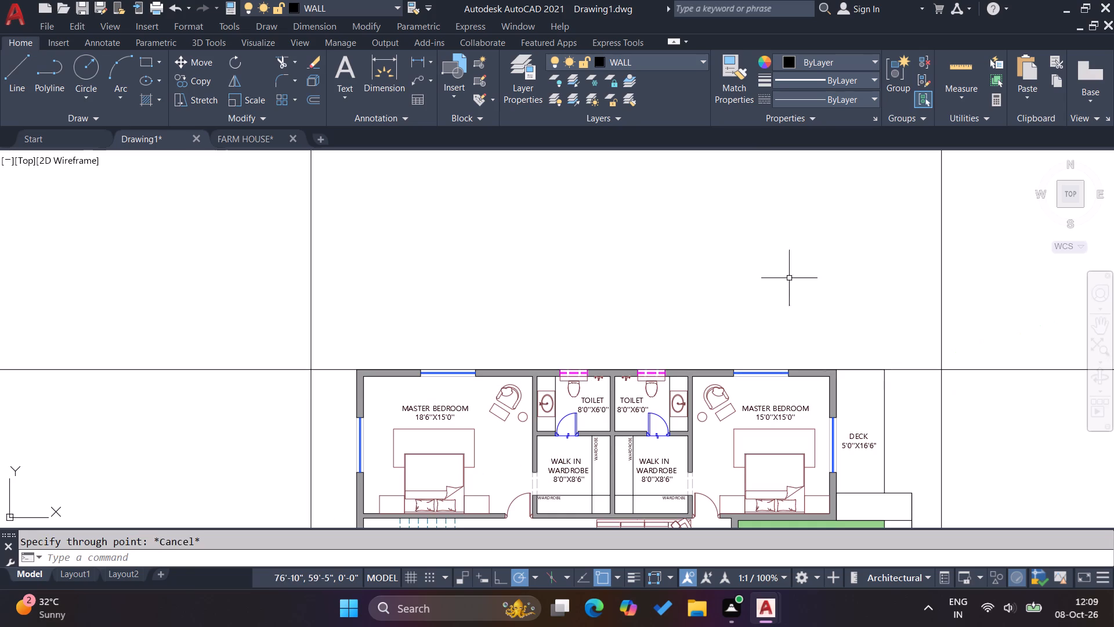
{"action": "key", "text": "Escape"}
{"action": "key", "text": "Escape"}
Measure the overall width between the two vertical construction lines along the house's top edge.
{"action": "left_click", "coordinate": [415, 60]}
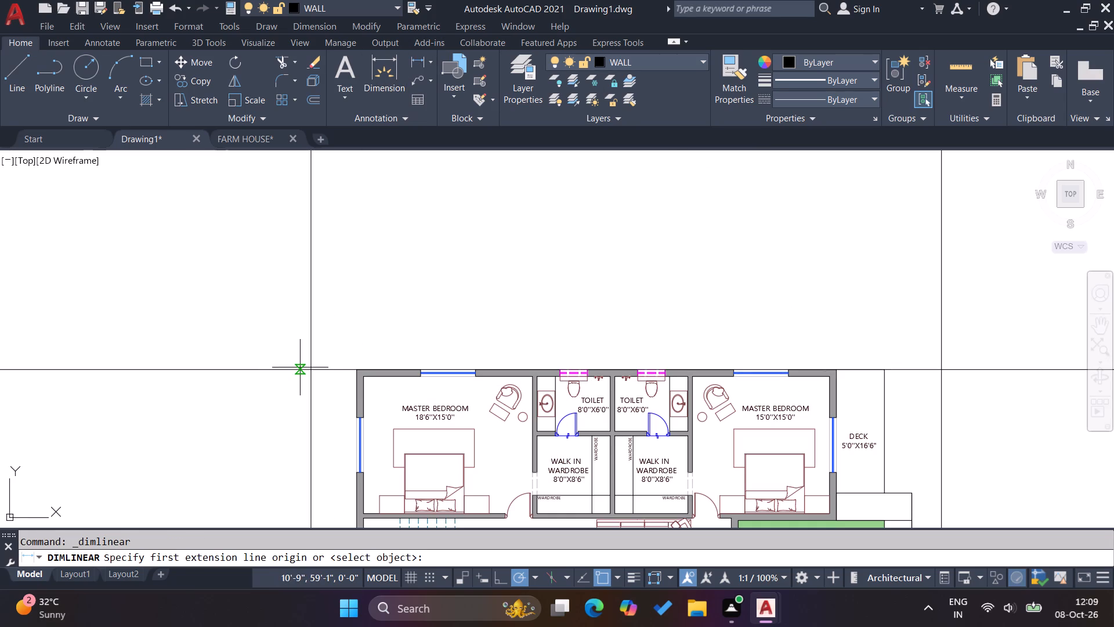
{"action": "left_click", "coordinate": [309, 368]}
{"action": "left_click", "coordinate": [939, 372]}
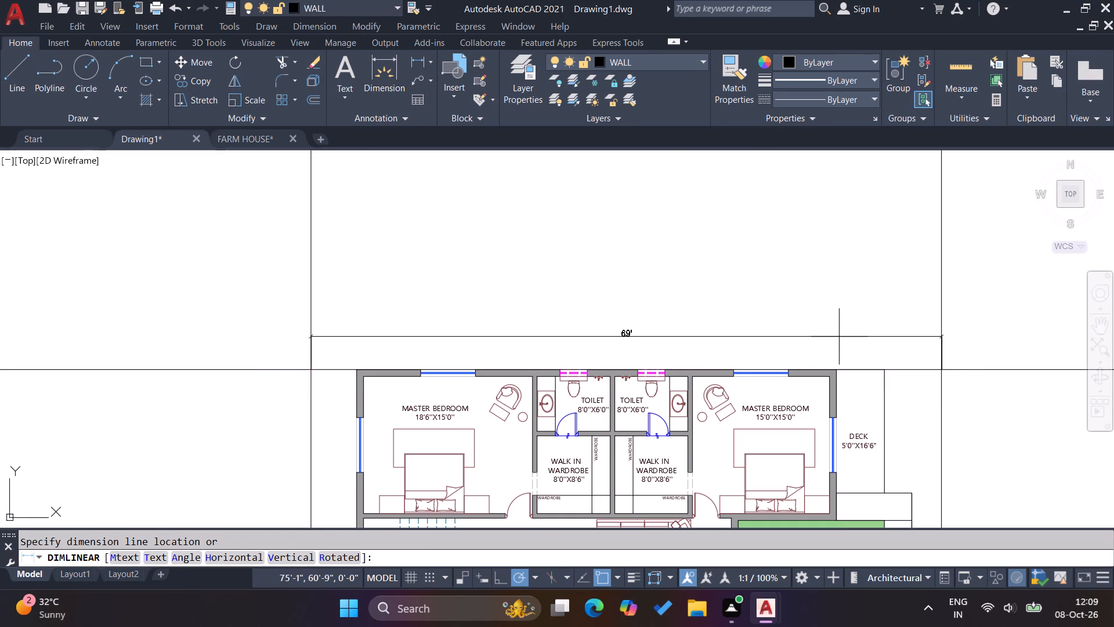
{"action": "scroll", "coordinate": [708, 338], "scroll_direction": "up", "scroll_amount": 1}
{"action": "key", "text": "Escape"}
{"action": "key", "text": "Escape"}
{"action": "key", "text": "Escape"}
Stretch the drawing-room-side vertical construction line and the outer edges of the two outdoor rectangles 1' outward.
{"action": "scroll", "coordinate": [522, 228], "scroll_direction": "down", "scroll_amount": 3}
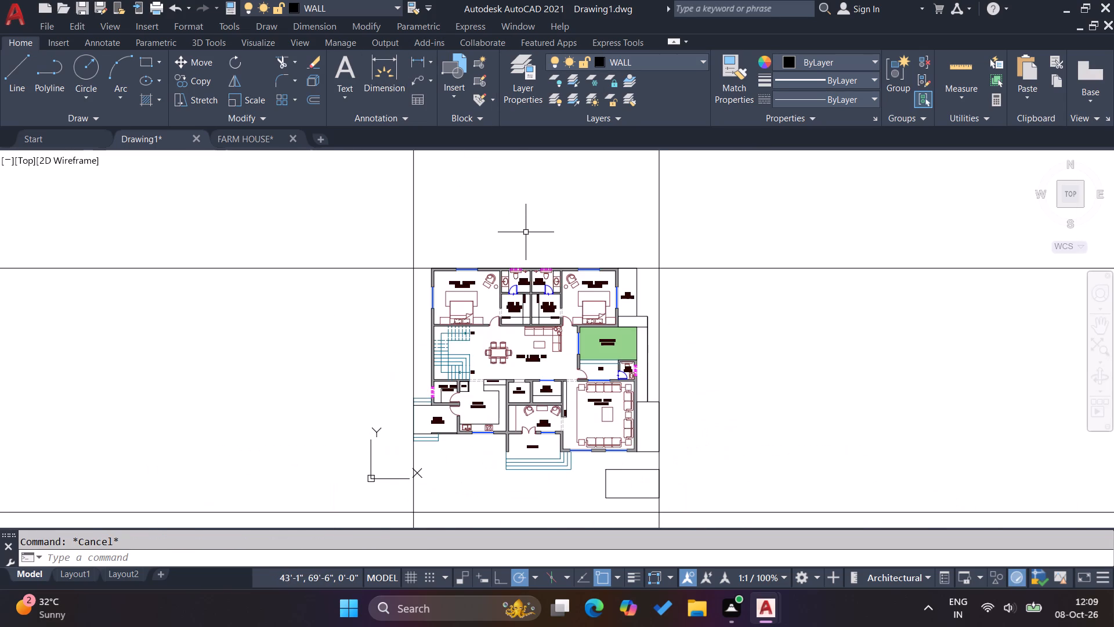
{"action": "scroll", "coordinate": [544, 245], "scroll_direction": "up", "scroll_amount": 1}
{"action": "scroll", "coordinate": [546, 240], "scroll_direction": "down", "scroll_amount": 1}
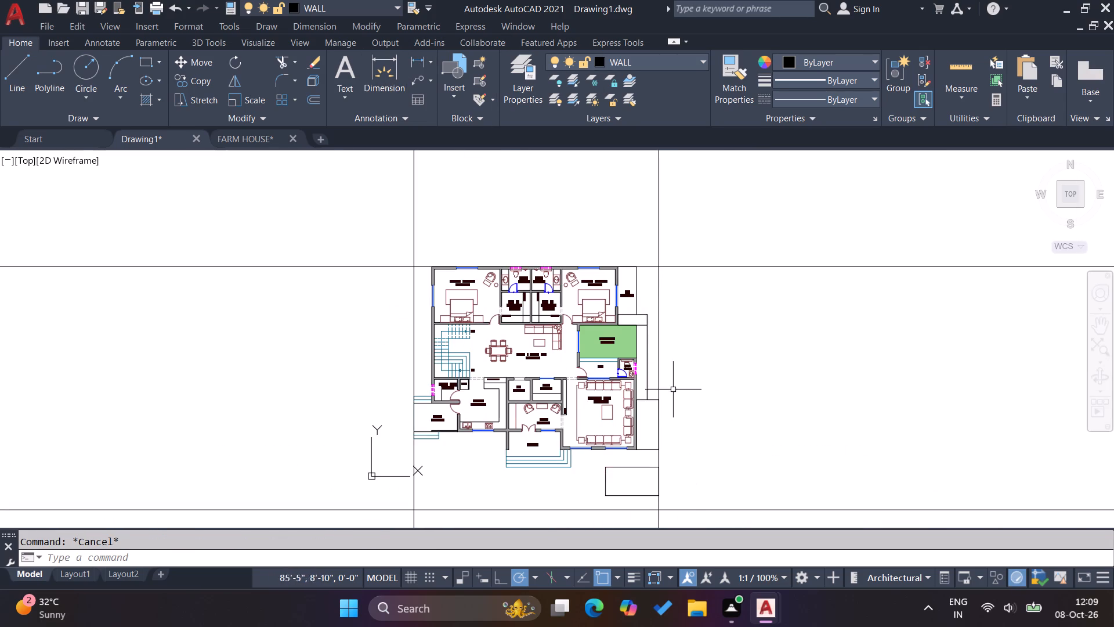
{"action": "scroll", "coordinate": [672, 382], "scroll_direction": "down", "scroll_amount": 1}
{"action": "scroll", "coordinate": [668, 456], "scroll_direction": "up", "scroll_amount": 1}
{"action": "left_click", "coordinate": [690, 498]}
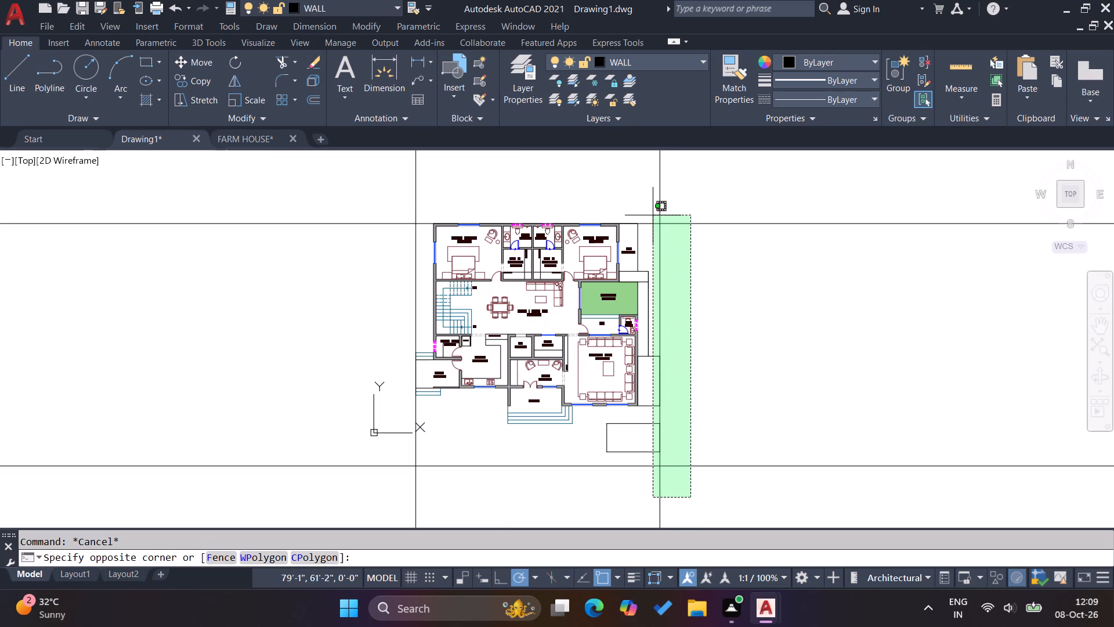
{"action": "left_click", "coordinate": [656, 217]}
{"action": "key", "text": "s"}
{"action": "key", "text": "Return"}
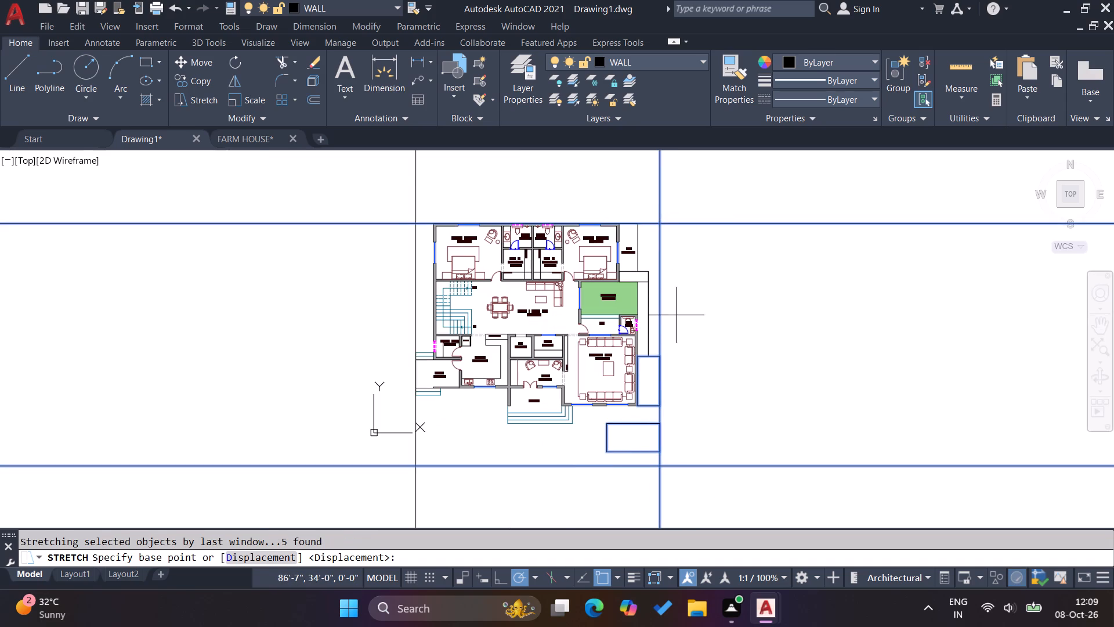
{"action": "scroll", "coordinate": [676, 315], "scroll_direction": "up", "scroll_amount": 1}
{"action": "left_click", "coordinate": [676, 317]}
{"action": "key", "text": "1"}
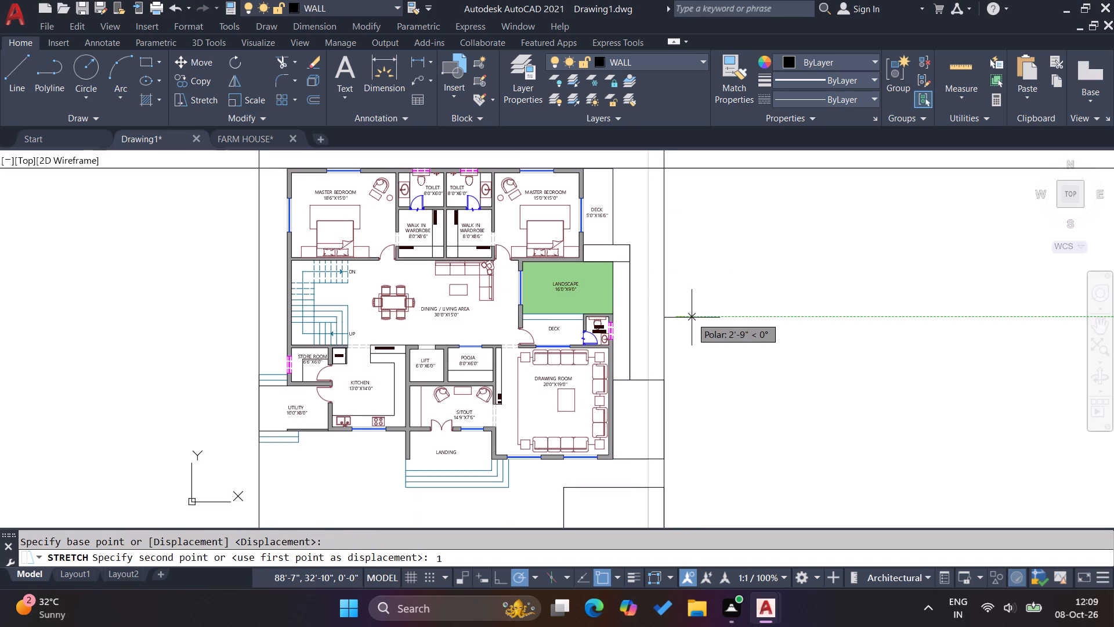
{"action": "key", "text": "apostrophe"}
{"action": "key", "text": "Return"}
{"action": "key", "text": "Escape"}
{"action": "key", "text": "Escape"}
{"action": "key", "text": "Escape"}
Measure the overall width between the two vertical construction lines again.
{"action": "left_click", "coordinate": [416, 57]}
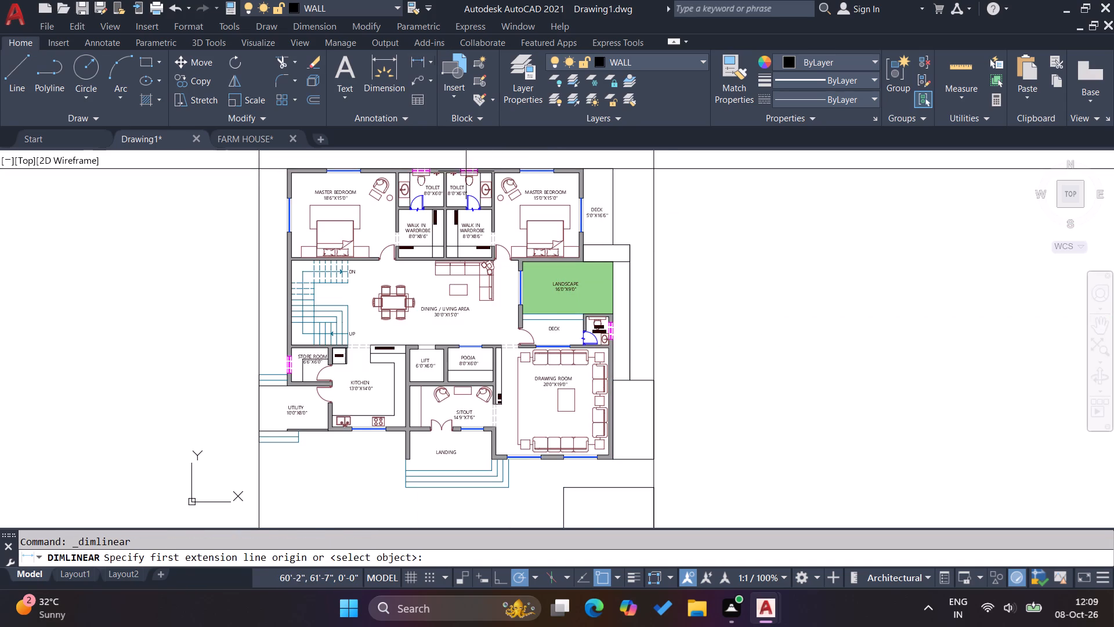
{"action": "scroll", "coordinate": [493, 316], "scroll_direction": "down", "scroll_amount": 1}
{"action": "left_click", "coordinate": [348, 226]}
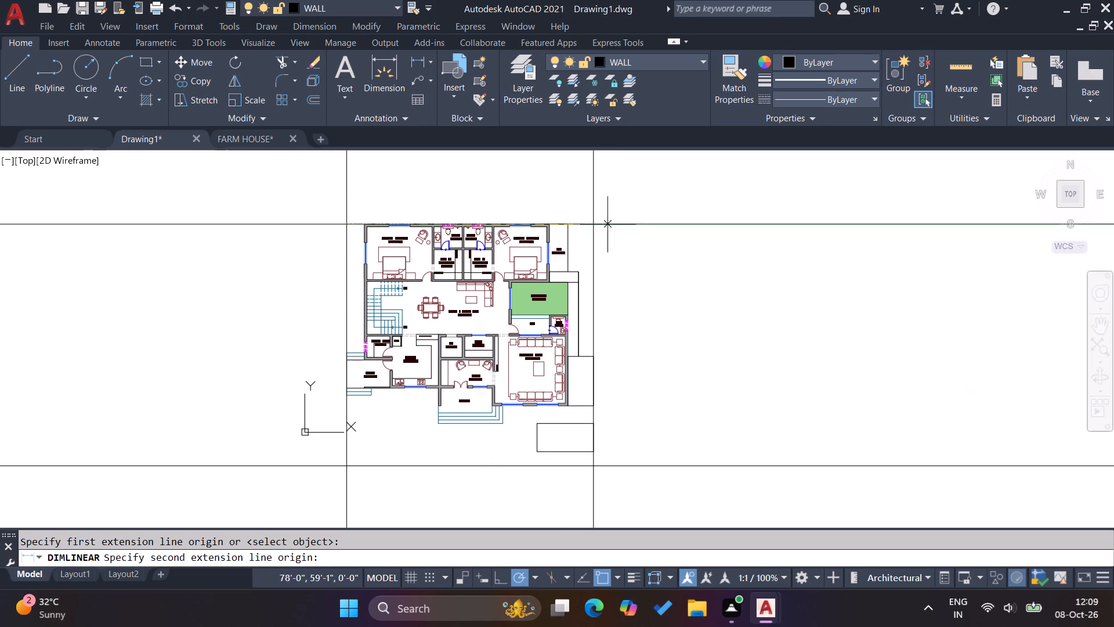
{"action": "left_click", "coordinate": [594, 224]}
{"action": "scroll", "coordinate": [522, 192], "scroll_direction": "up", "scroll_amount": 2}
{"action": "key", "text": "Escape"}
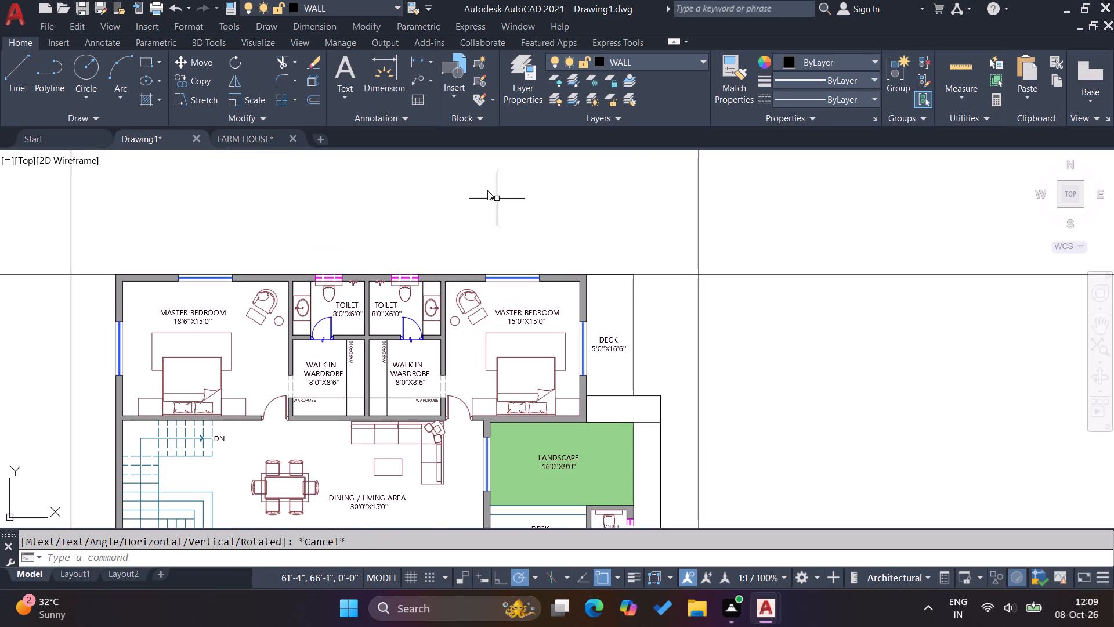
{"action": "key", "text": "Escape"}
Measure the vertical distance between the upper and lower horizontal construction lines on the utility side.
{"action": "left_click", "coordinate": [413, 63]}
{"action": "scroll", "coordinate": [482, 166], "scroll_direction": "down", "scroll_amount": 2}
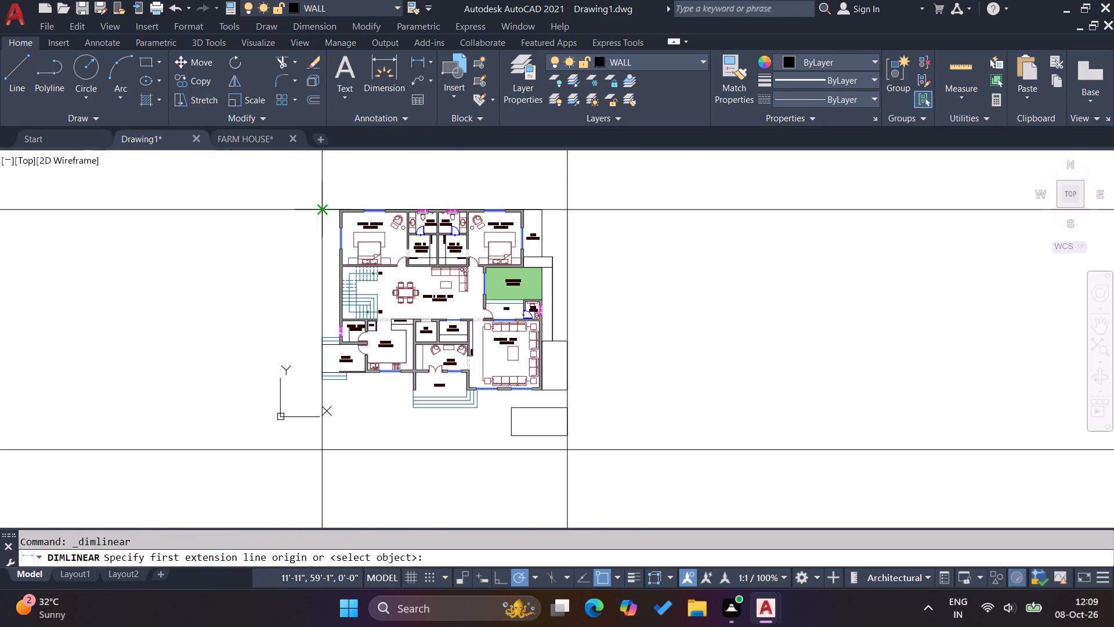
{"action": "left_click", "coordinate": [323, 210]}
{"action": "left_click", "coordinate": [325, 446]}
{"action": "scroll", "coordinate": [273, 342], "scroll_direction": "up", "scroll_amount": 3}
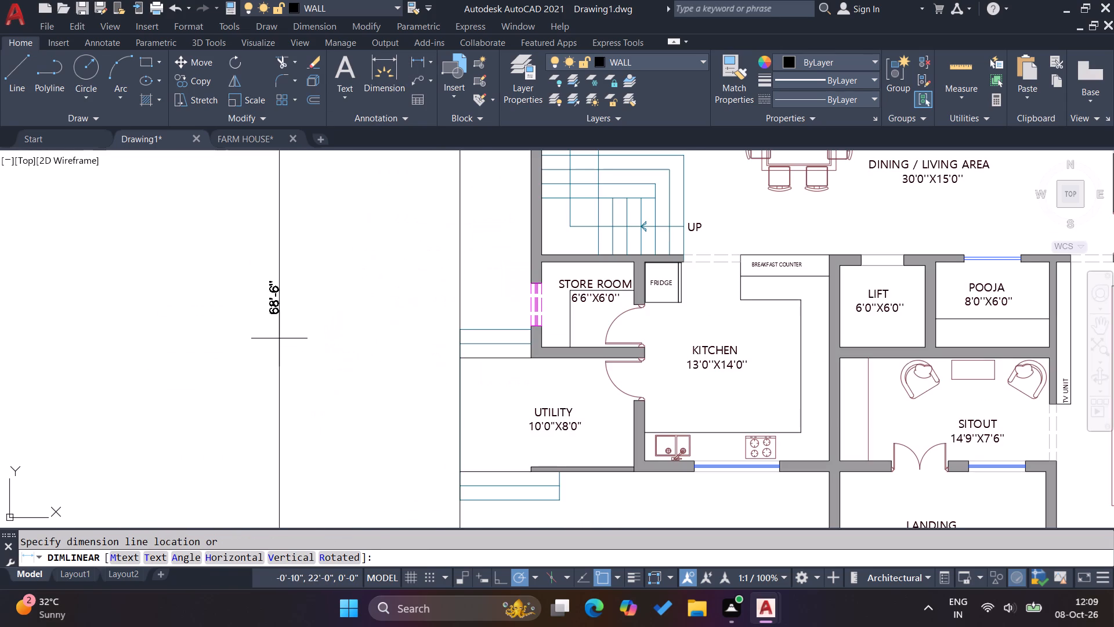
{"action": "key", "text": "Escape"}
{"action": "key", "text": "Escape"}
{"action": "key", "text": "Escape"}
Offset the horizontal construction line at the house's top edge 12' upward.
{"action": "scroll", "coordinate": [327, 348], "scroll_direction": "down", "scroll_amount": 3}
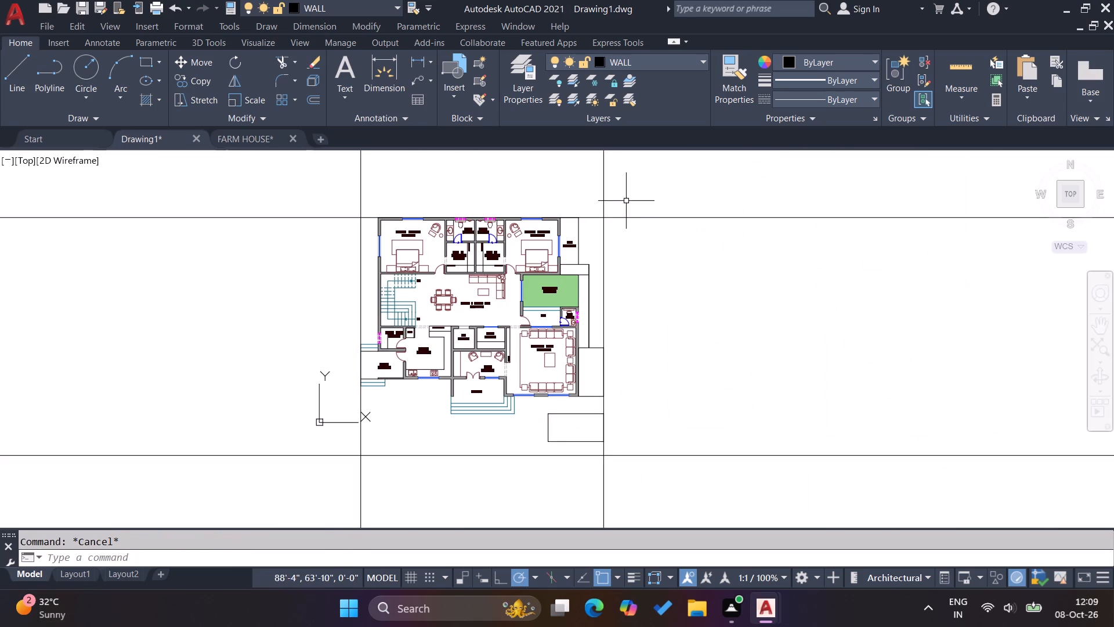
{"action": "scroll", "coordinate": [634, 200], "scroll_direction": "up", "scroll_amount": 2}
{"action": "scroll", "coordinate": [664, 276], "scroll_direction": "down", "scroll_amount": 1}
{"action": "scroll", "coordinate": [596, 218], "scroll_direction": "up", "scroll_amount": 1}
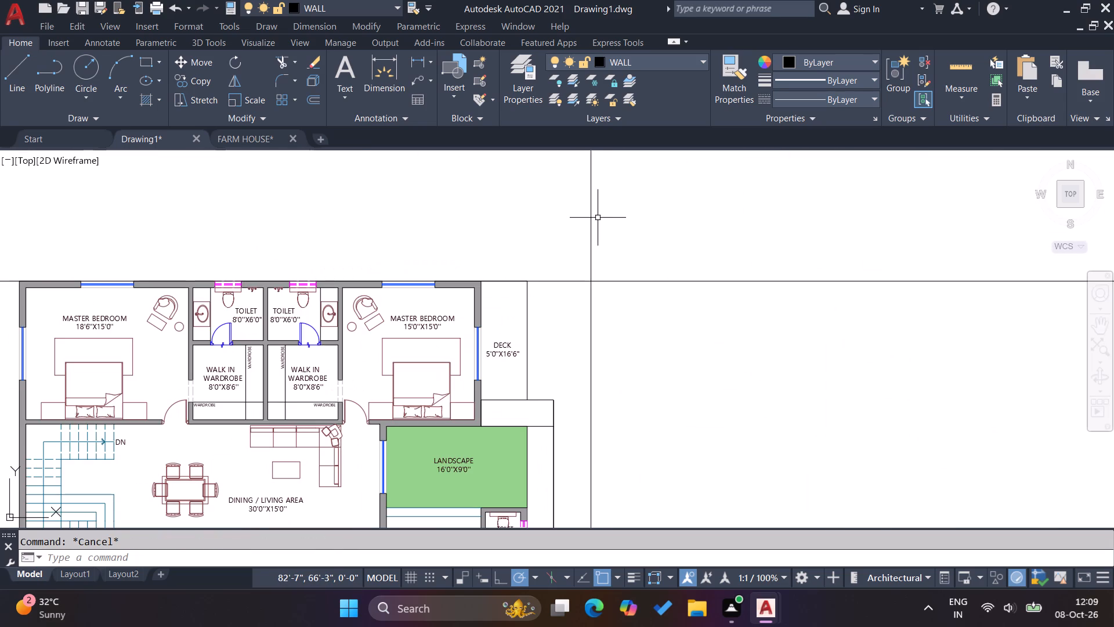
{"action": "key", "text": "o"}
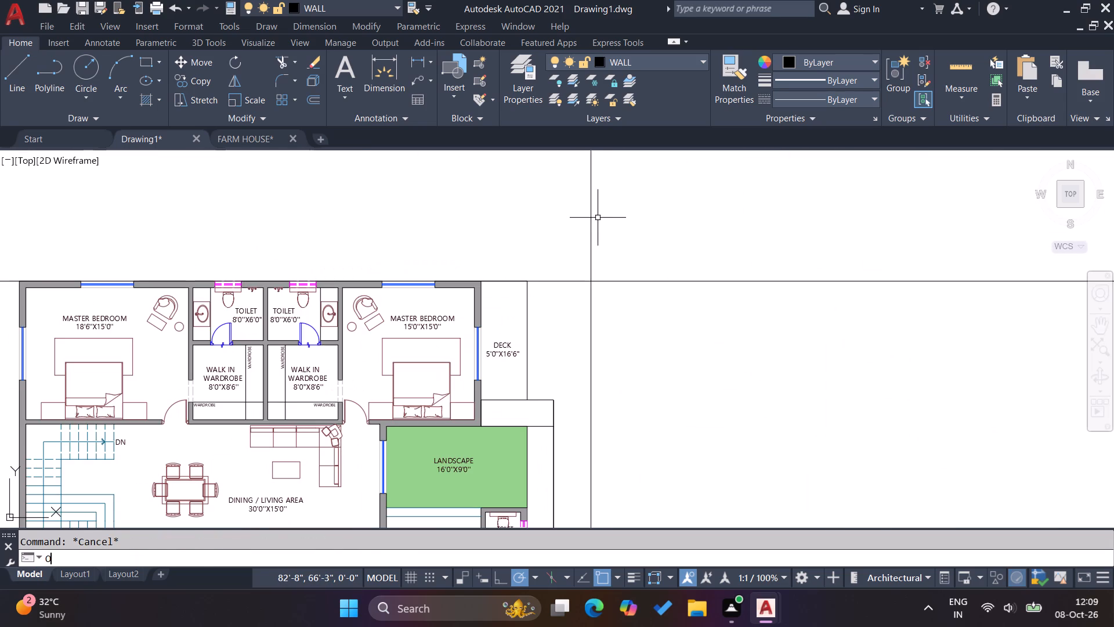
{"action": "key", "text": "Return"}
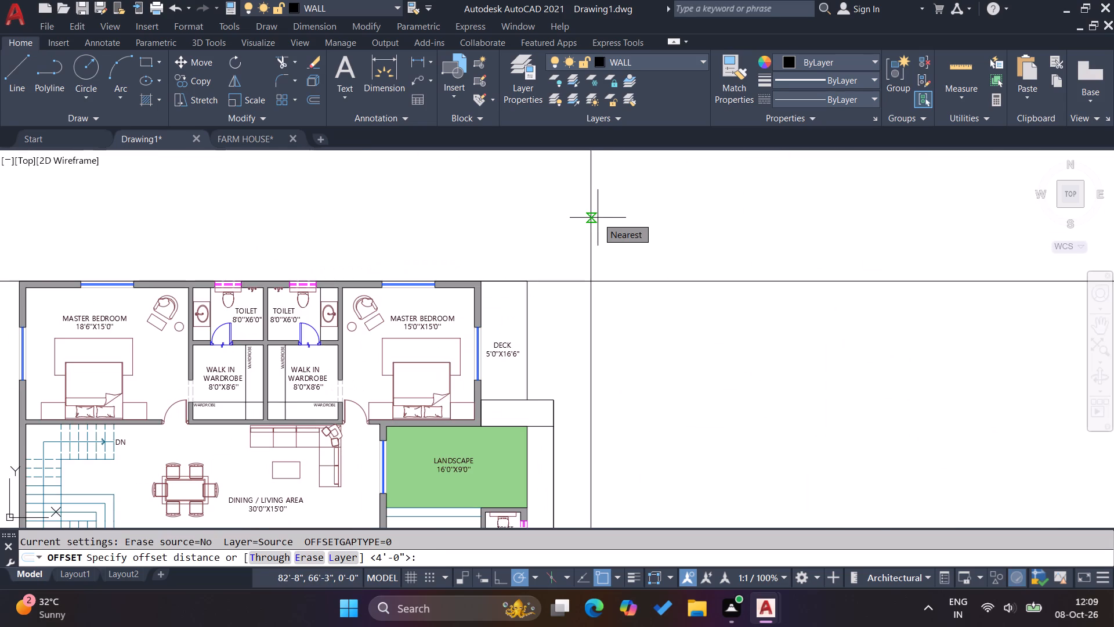
{"action": "type", "text": "12'"}
{"action": "key", "text": "Return"}
{"action": "left_click", "coordinate": [613, 283]}
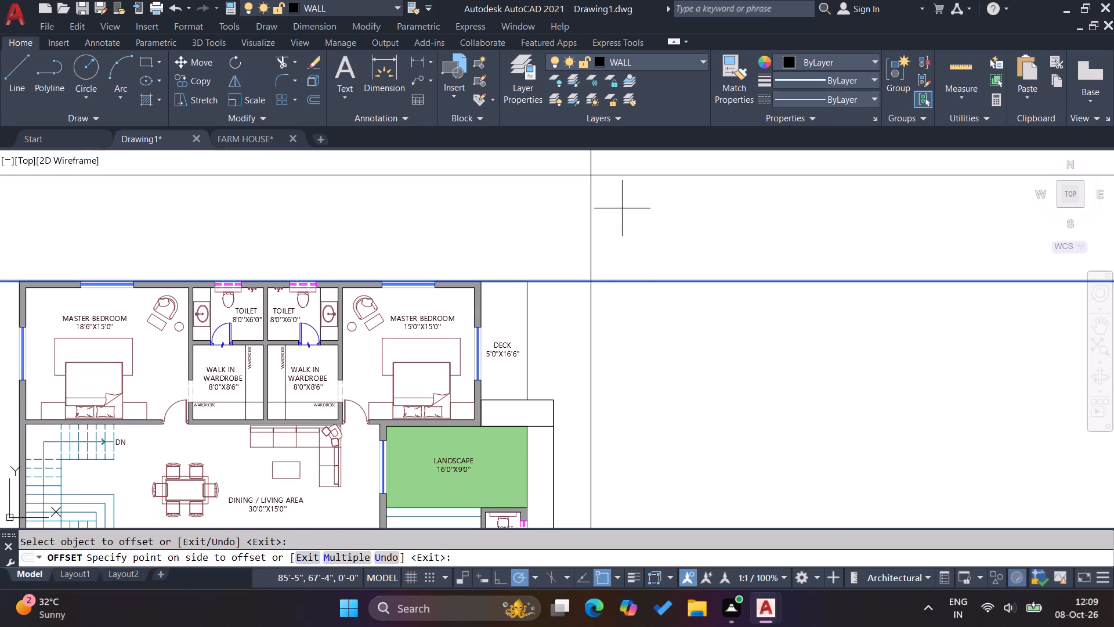
{"action": "left_click", "coordinate": [622, 208]}
{"action": "key", "text": "Escape"}
{"action": "key", "text": "Escape"}
{"action": "key", "text": "Escape"}
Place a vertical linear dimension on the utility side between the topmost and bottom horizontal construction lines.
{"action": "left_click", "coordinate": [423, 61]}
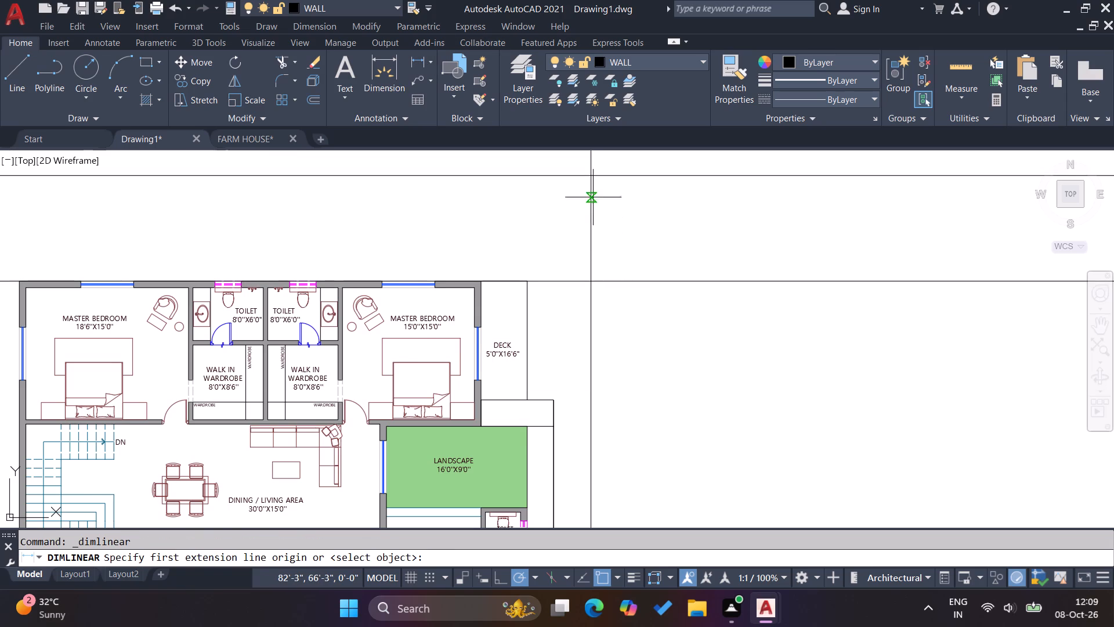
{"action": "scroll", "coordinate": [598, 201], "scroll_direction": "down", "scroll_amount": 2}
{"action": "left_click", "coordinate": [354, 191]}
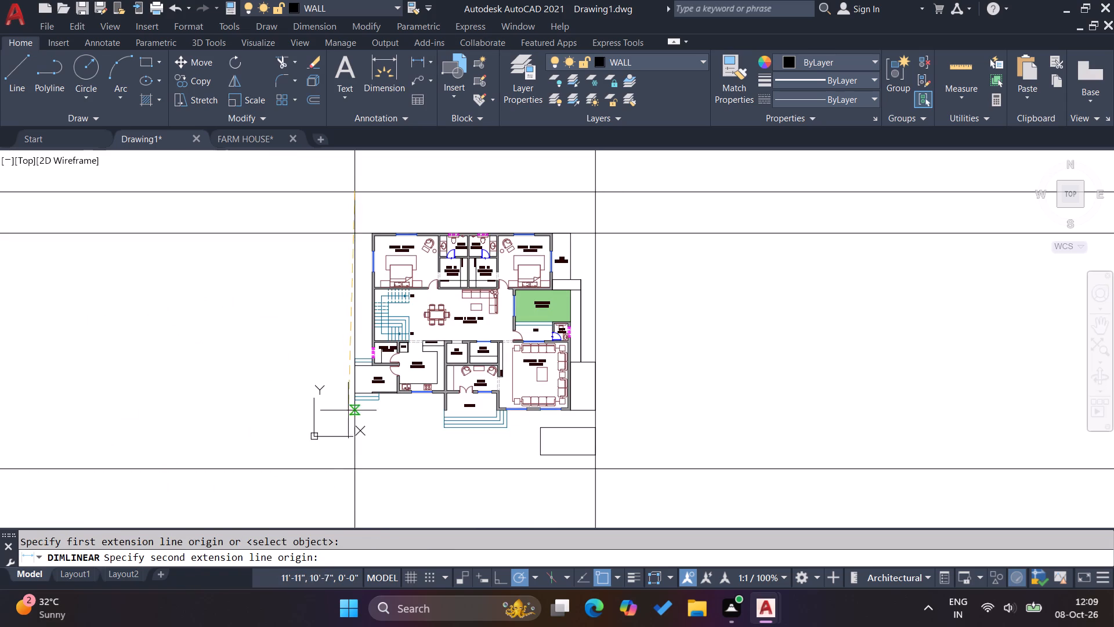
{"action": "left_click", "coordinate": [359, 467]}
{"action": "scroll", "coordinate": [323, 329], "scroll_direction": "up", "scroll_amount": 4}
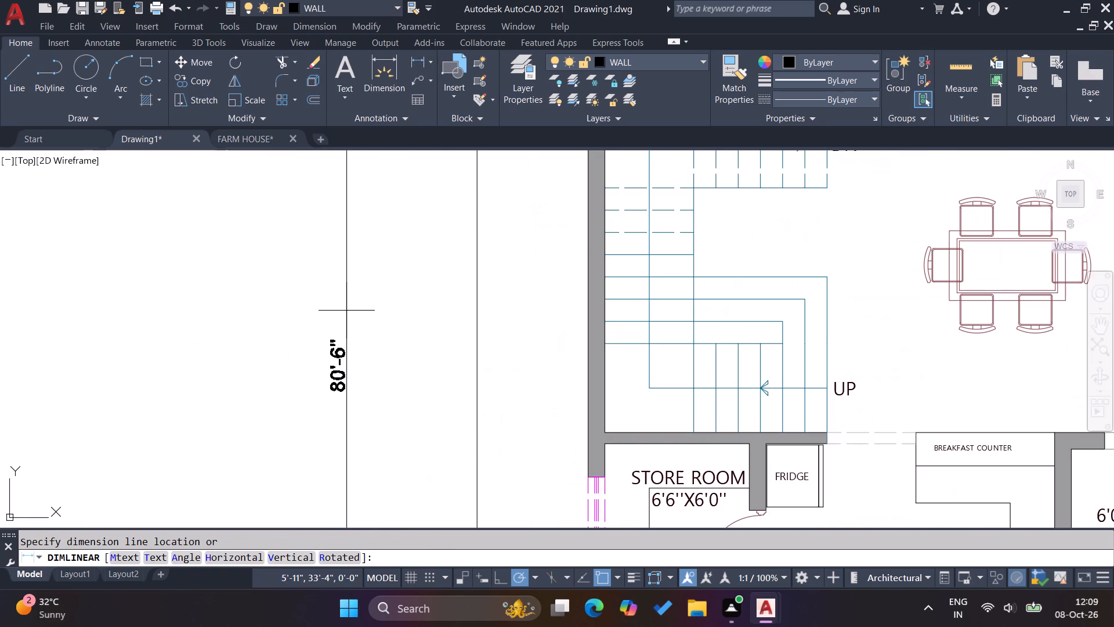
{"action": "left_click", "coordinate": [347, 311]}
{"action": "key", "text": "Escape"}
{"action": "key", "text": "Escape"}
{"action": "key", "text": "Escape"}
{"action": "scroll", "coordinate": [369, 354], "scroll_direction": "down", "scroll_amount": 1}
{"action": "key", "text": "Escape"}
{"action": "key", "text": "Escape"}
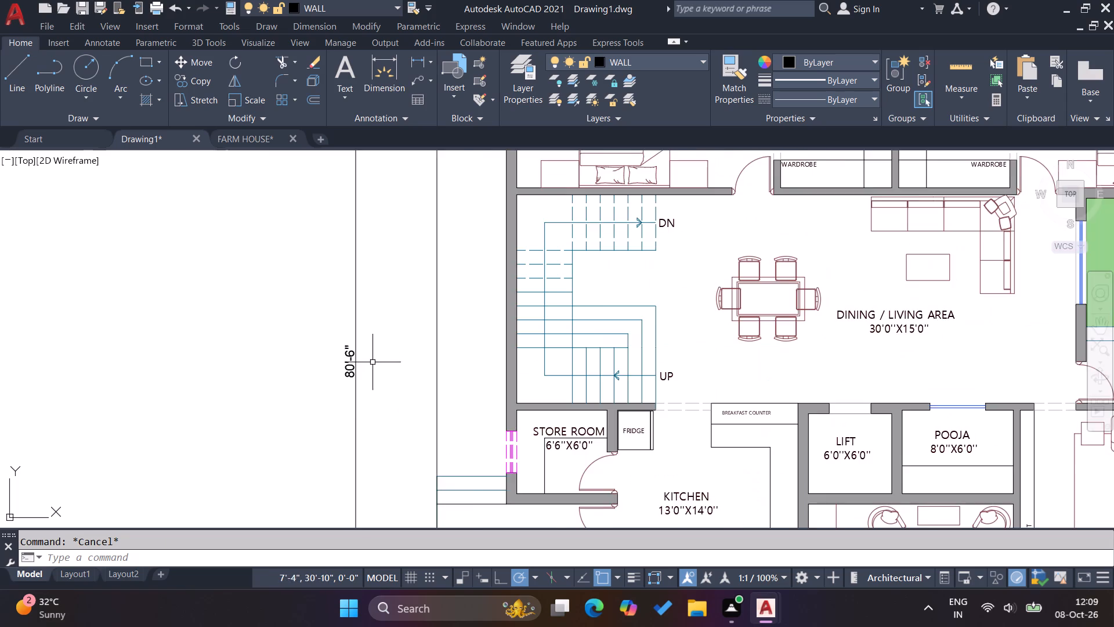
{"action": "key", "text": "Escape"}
Move the topmost horizontal construction line 6" down toward the house.
{"action": "scroll", "coordinate": [375, 363], "scroll_direction": "down", "scroll_amount": 2}
{"action": "scroll", "coordinate": [377, 363], "scroll_direction": "up", "scroll_amount": 2}
{"action": "scroll", "coordinate": [377, 361], "scroll_direction": "down", "scroll_amount": 1}
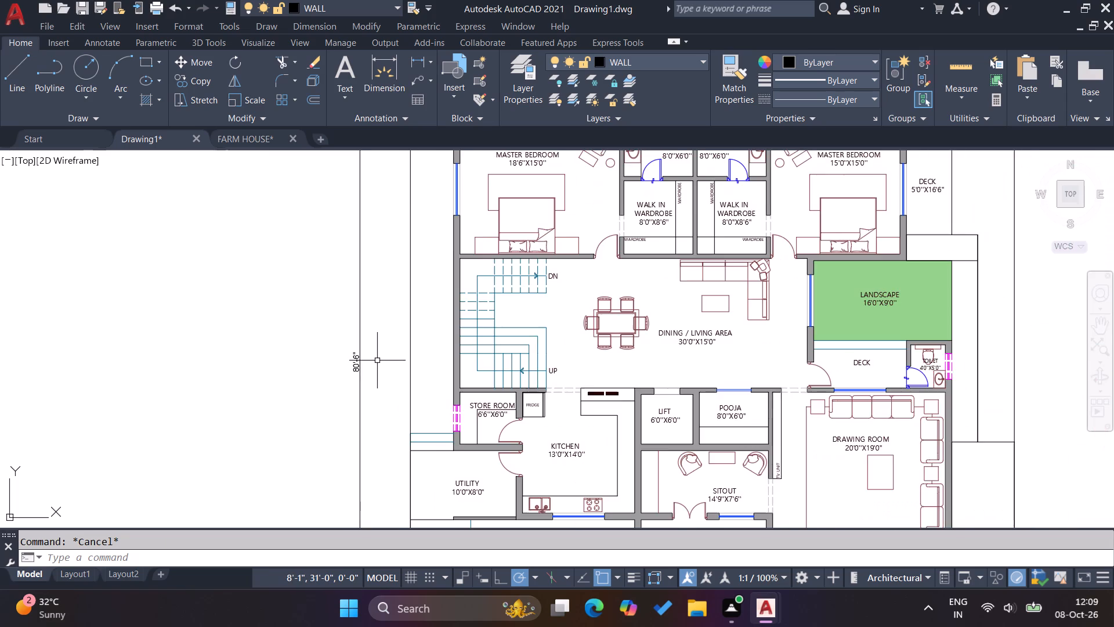
{"action": "scroll", "coordinate": [377, 361], "scroll_direction": "down", "scroll_amount": 2}
{"action": "scroll", "coordinate": [526, 220], "scroll_direction": "up", "scroll_amount": 2}
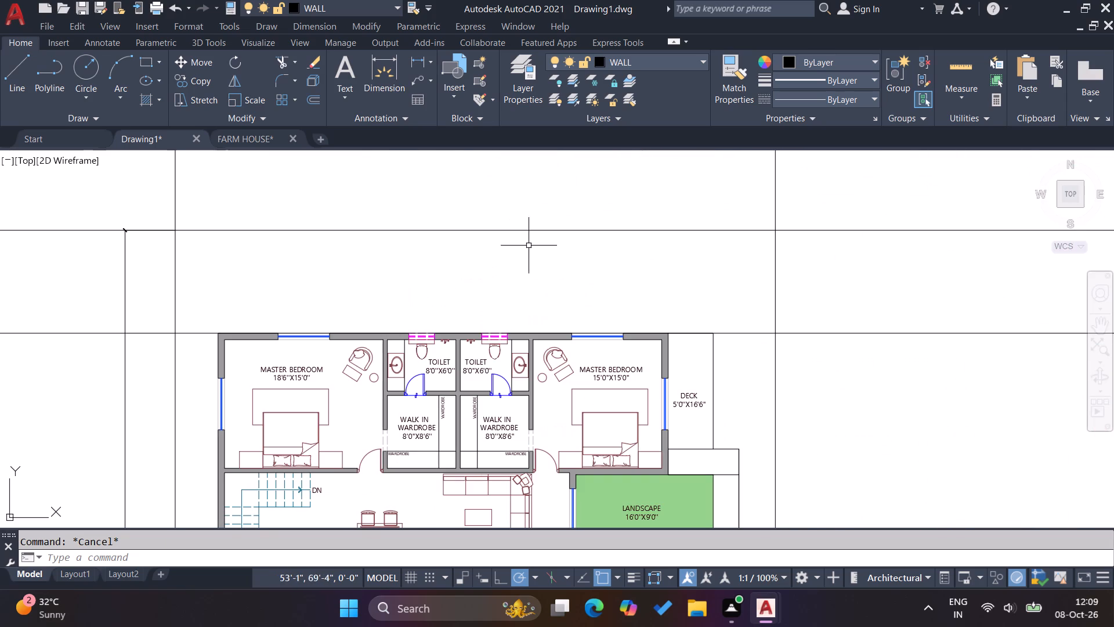
{"action": "left_click", "coordinate": [530, 246]}
{"action": "left_click", "coordinate": [514, 217]}
{"action": "key", "text": "m"}
{"action": "key", "text": "Return"}
{"action": "left_click", "coordinate": [526, 281]}
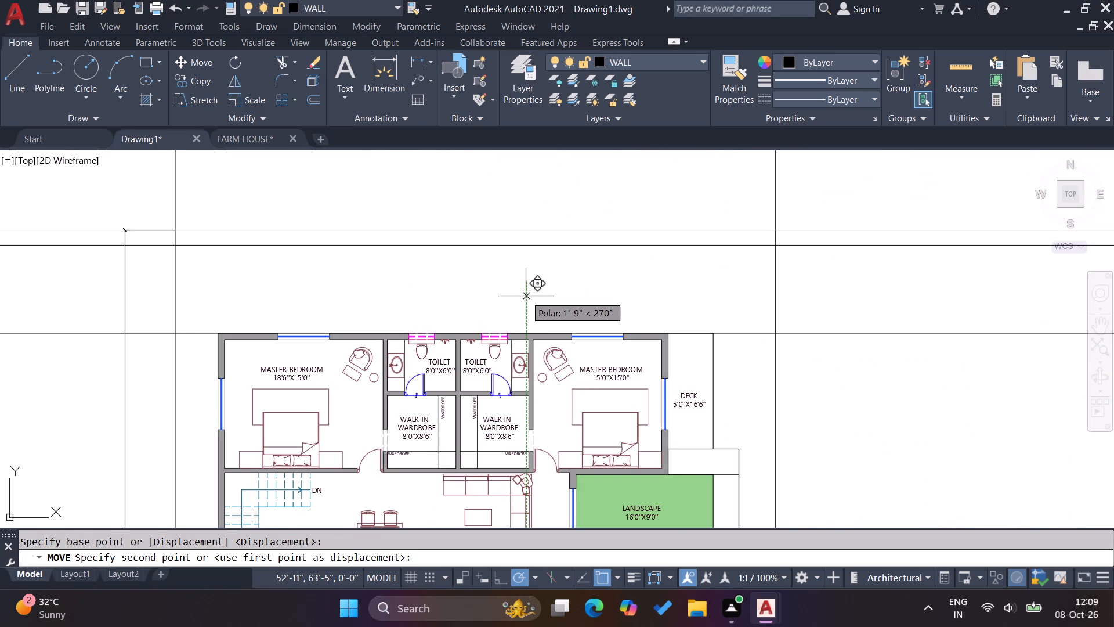
{"action": "key", "text": "6"}
{"action": "key", "text": "Return"}
{"action": "scroll", "coordinate": [537, 270], "scroll_direction": "down", "scroll_amount": 2}
{"action": "key", "text": "Escape"}
{"action": "key", "text": "Escape"}
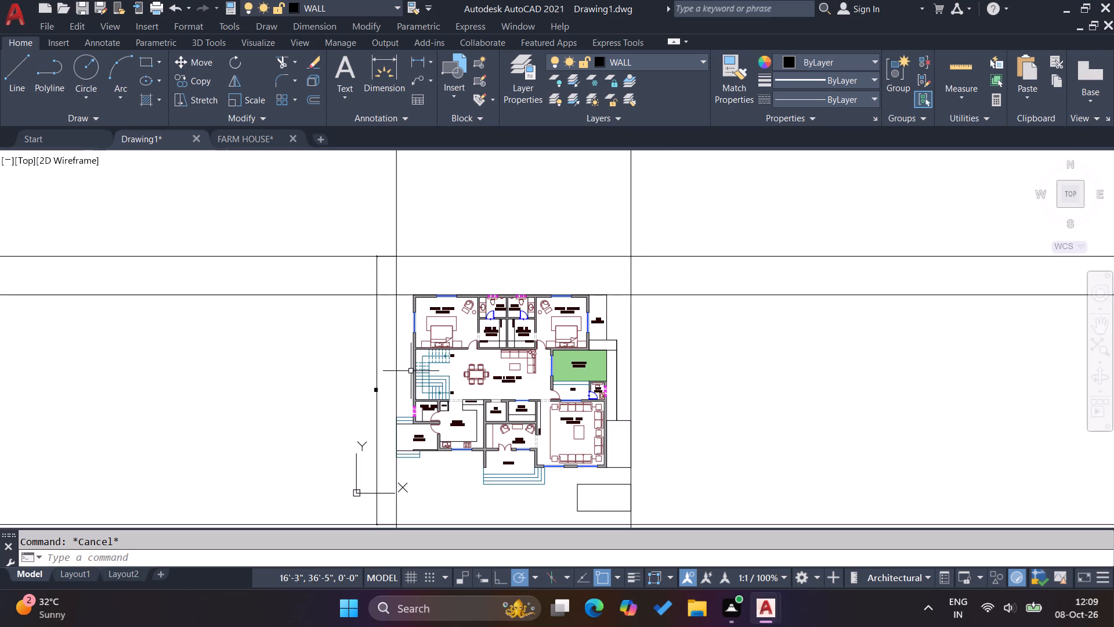
{"action": "key", "text": "Escape"}
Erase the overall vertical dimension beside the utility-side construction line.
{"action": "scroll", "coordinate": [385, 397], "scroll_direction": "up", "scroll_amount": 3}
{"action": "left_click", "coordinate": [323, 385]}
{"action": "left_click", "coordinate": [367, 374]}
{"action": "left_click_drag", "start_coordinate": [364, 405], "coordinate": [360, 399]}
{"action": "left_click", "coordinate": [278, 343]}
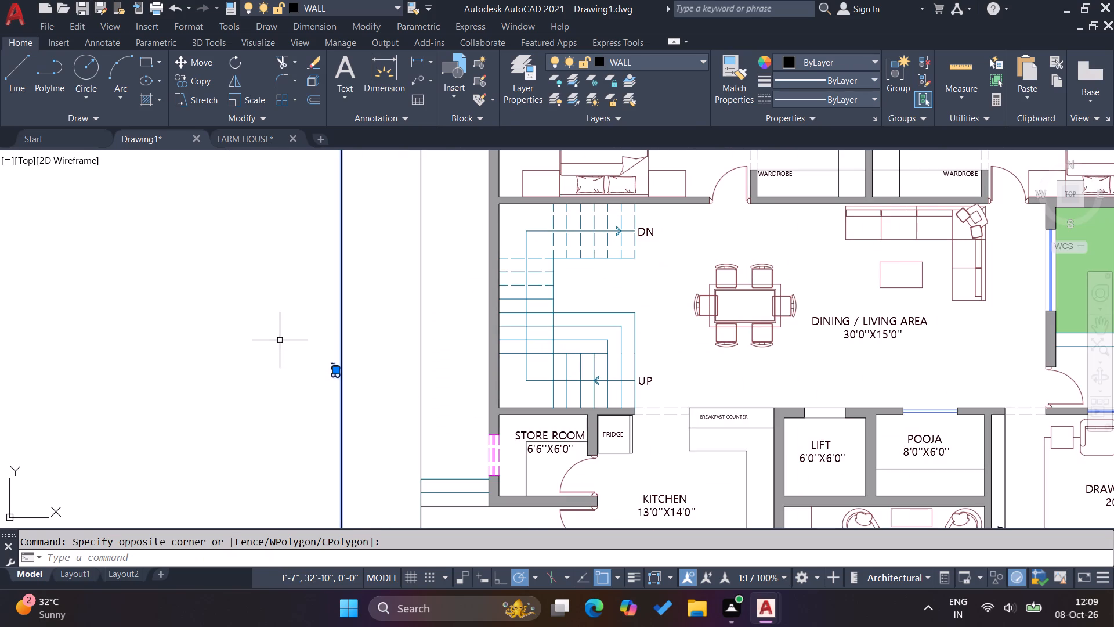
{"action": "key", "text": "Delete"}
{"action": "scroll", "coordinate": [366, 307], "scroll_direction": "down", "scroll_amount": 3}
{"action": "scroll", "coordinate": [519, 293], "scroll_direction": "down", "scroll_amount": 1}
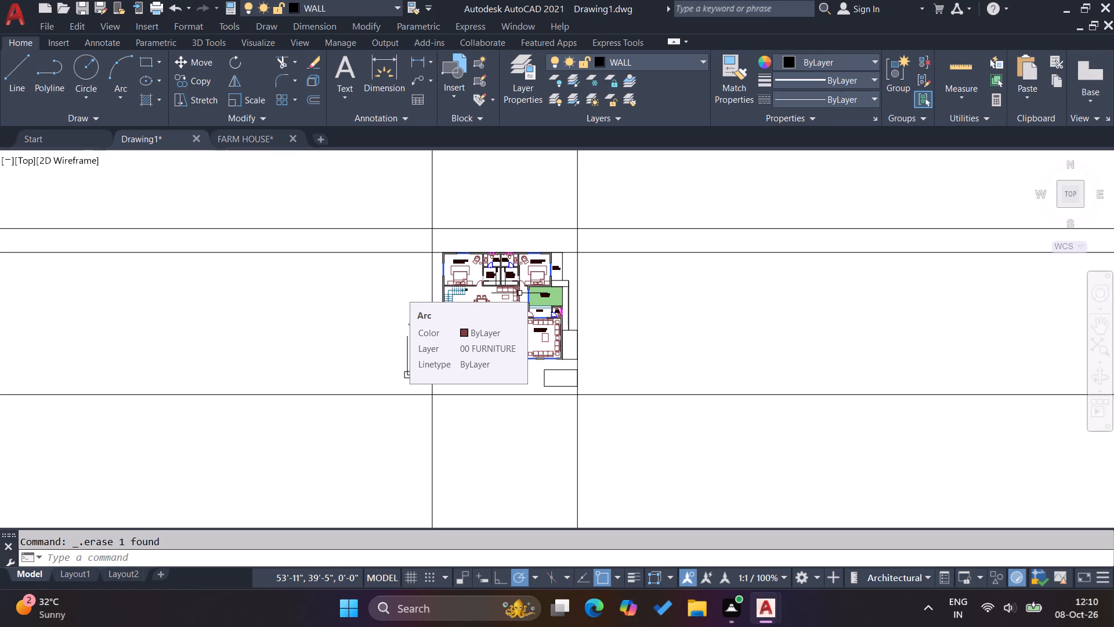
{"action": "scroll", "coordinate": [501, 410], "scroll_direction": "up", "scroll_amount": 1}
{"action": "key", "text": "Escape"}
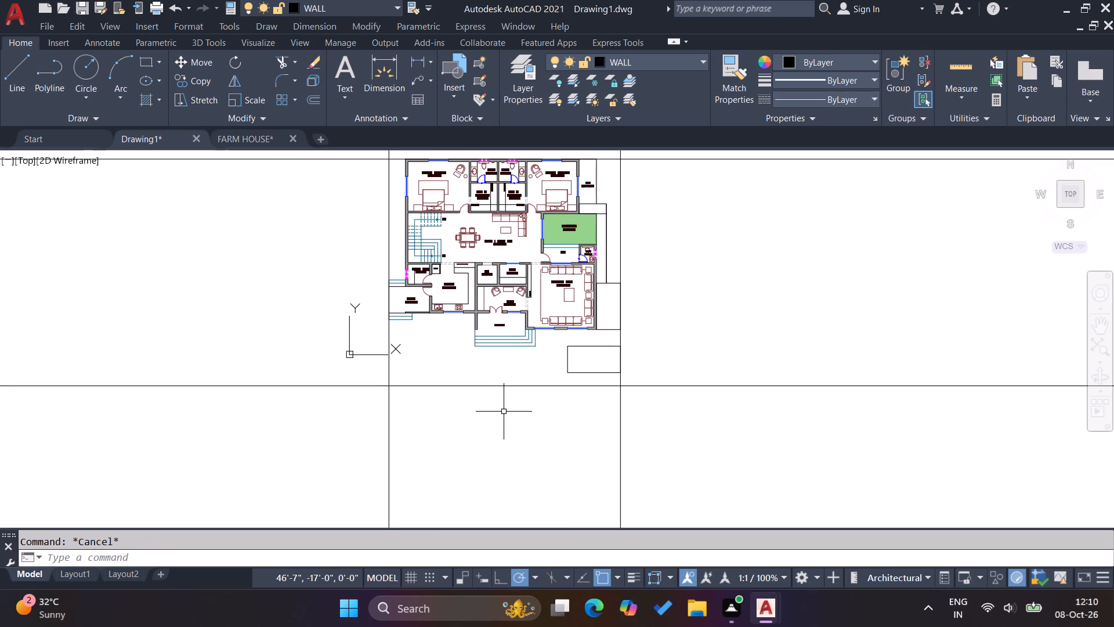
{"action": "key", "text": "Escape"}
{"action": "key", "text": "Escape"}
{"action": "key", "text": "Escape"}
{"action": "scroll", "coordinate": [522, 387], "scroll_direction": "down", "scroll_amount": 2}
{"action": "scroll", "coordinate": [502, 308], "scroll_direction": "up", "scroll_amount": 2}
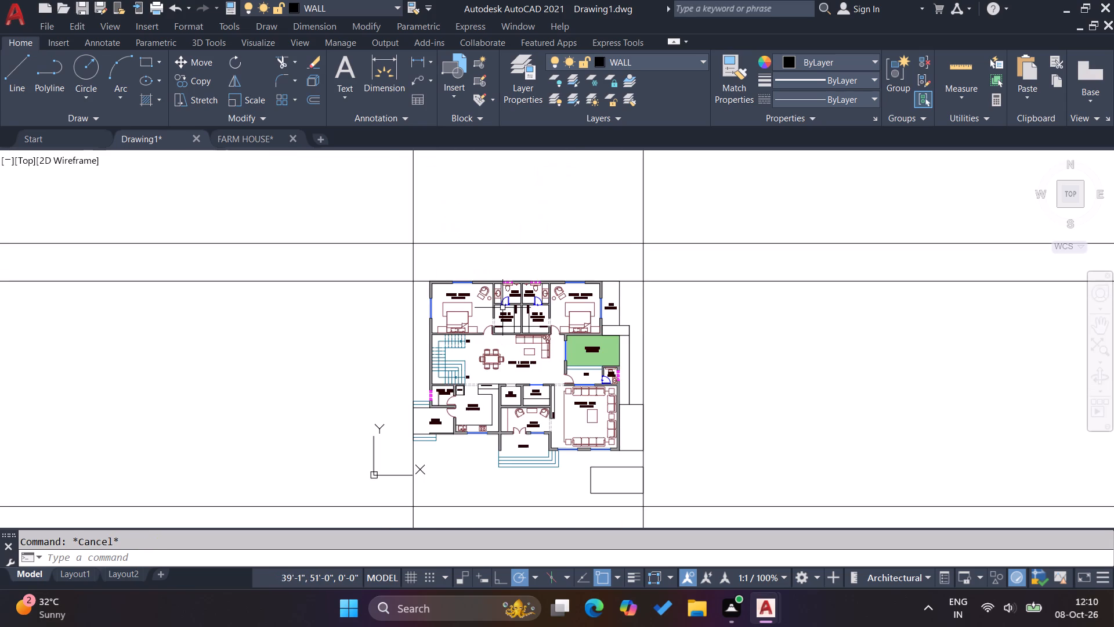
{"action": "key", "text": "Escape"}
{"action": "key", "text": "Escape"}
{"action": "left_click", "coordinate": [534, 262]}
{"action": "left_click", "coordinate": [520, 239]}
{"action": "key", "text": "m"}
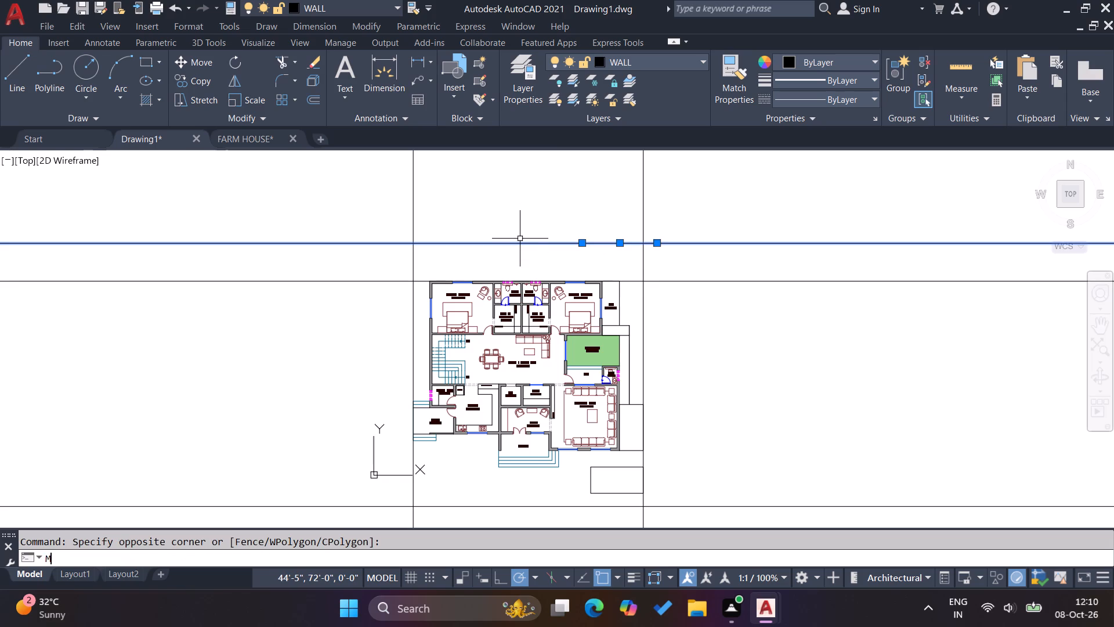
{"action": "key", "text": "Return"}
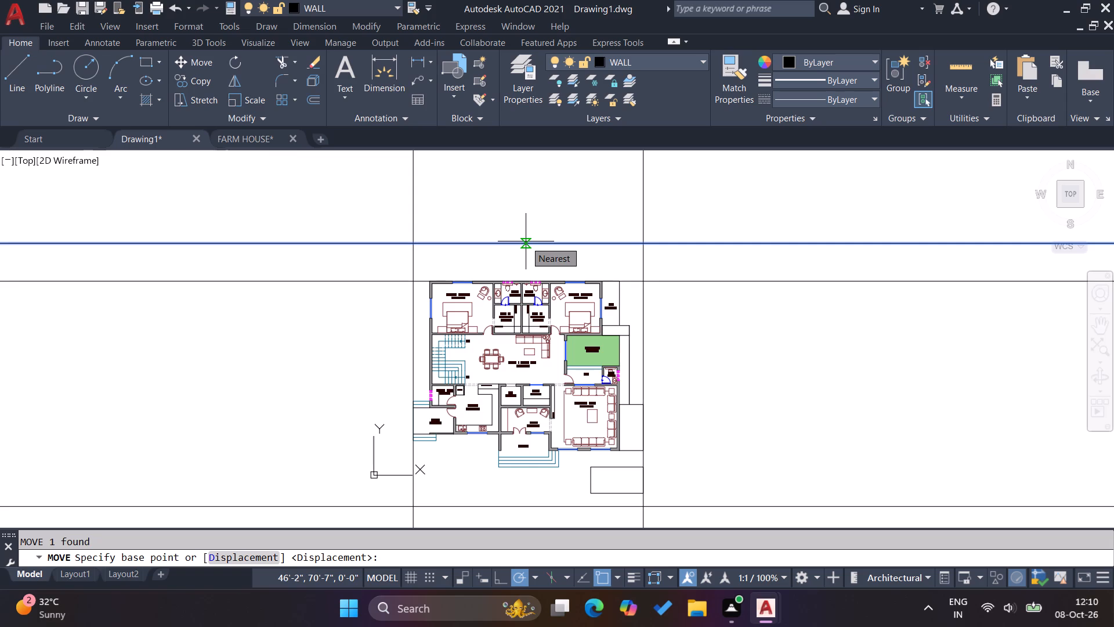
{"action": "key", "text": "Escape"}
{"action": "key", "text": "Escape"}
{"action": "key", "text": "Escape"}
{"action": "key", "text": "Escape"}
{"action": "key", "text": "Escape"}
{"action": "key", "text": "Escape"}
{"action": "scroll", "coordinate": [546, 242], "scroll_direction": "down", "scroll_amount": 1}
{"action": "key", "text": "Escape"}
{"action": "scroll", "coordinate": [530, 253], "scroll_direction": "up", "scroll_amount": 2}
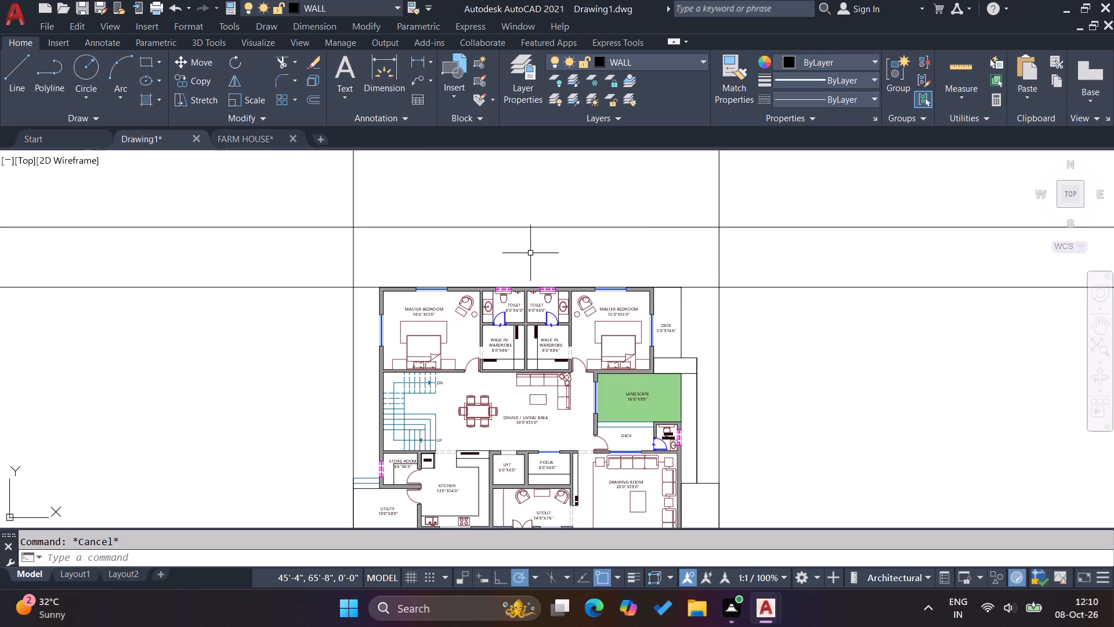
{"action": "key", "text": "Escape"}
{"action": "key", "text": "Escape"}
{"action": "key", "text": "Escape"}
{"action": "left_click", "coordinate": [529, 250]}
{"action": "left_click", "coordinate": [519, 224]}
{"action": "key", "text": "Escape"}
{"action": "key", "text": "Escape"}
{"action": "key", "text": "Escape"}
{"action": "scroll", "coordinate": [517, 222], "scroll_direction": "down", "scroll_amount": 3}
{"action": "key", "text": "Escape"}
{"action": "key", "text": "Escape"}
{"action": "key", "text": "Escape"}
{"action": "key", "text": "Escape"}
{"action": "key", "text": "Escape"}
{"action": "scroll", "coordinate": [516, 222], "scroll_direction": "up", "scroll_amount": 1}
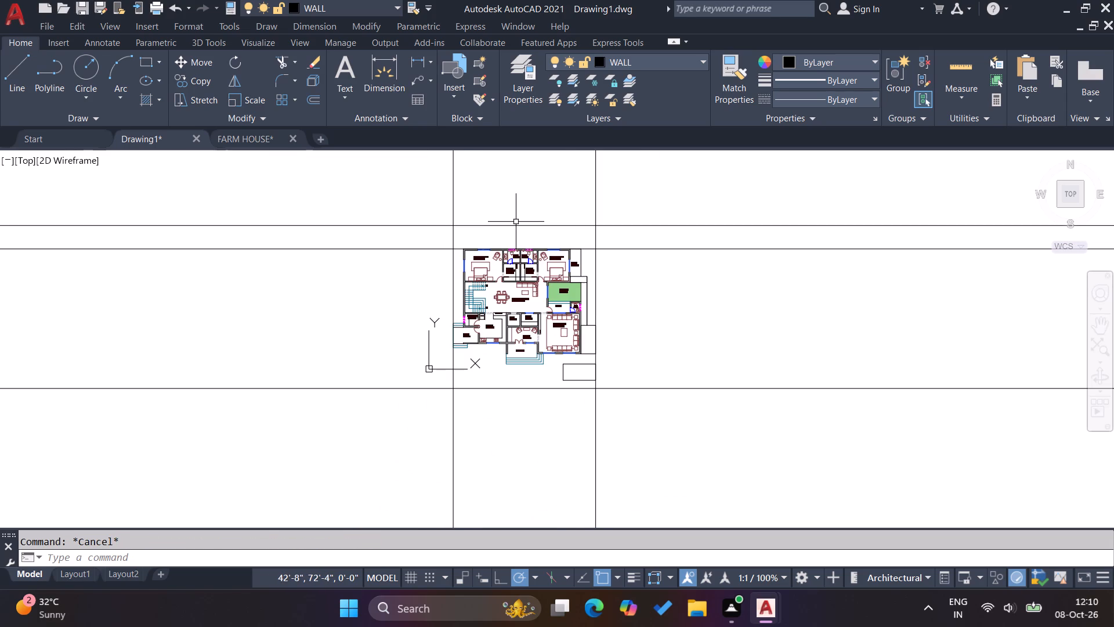
Draw a rectangle around the house plan through the outermost intersections of the horizontal and vertical construction lines.
{"action": "type", "text": "REC"}
{"action": "key", "text": "Return"}
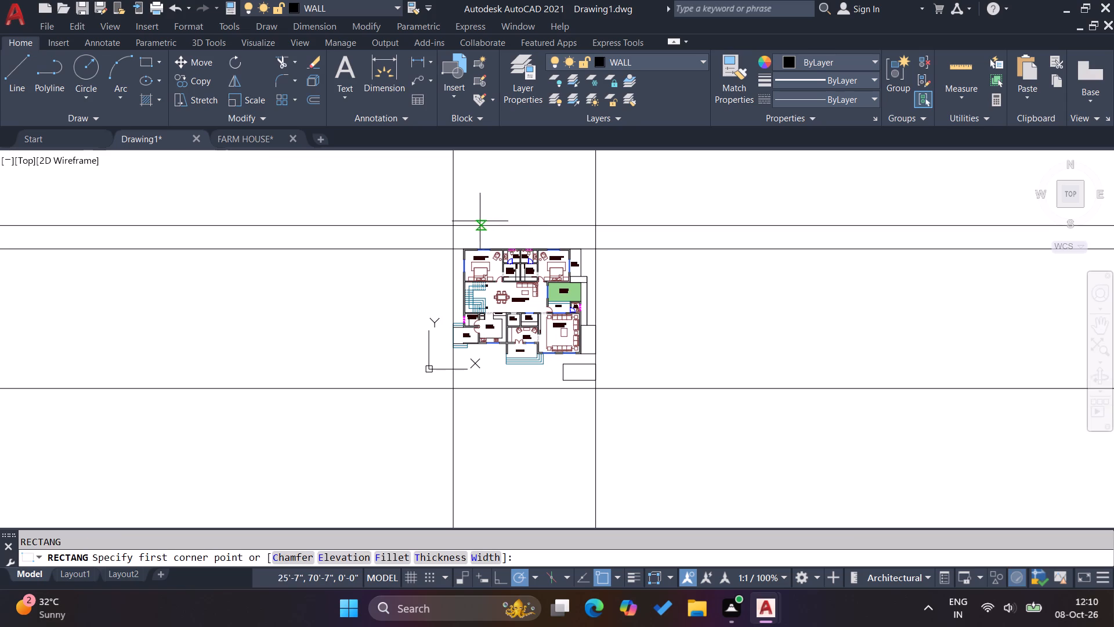
{"action": "left_click", "coordinate": [458, 228]}
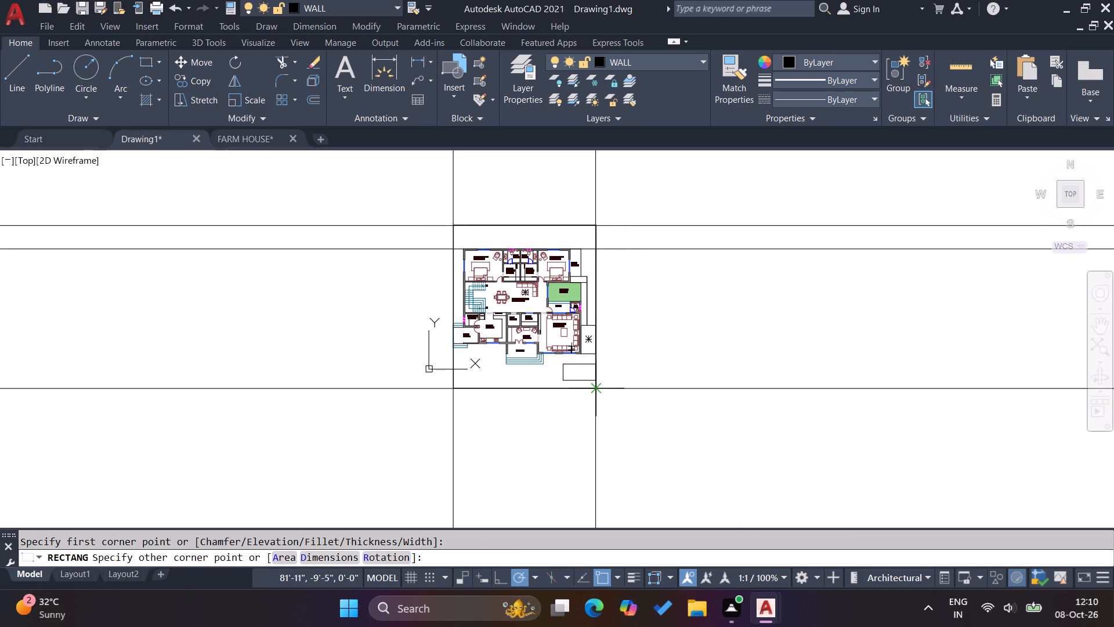
{"action": "left_click", "coordinate": [595, 387]}
{"action": "key", "text": "Escape"}
{"action": "key", "text": "Escape"}
{"action": "key", "text": "Escape"}
Erase all the horizontal and vertical construction lines, keeping the boundary rectangle.
{"action": "left_click_drag", "start_coordinate": [699, 409], "coordinate": [691, 379]}
{"action": "left_click", "coordinate": [651, 215]}
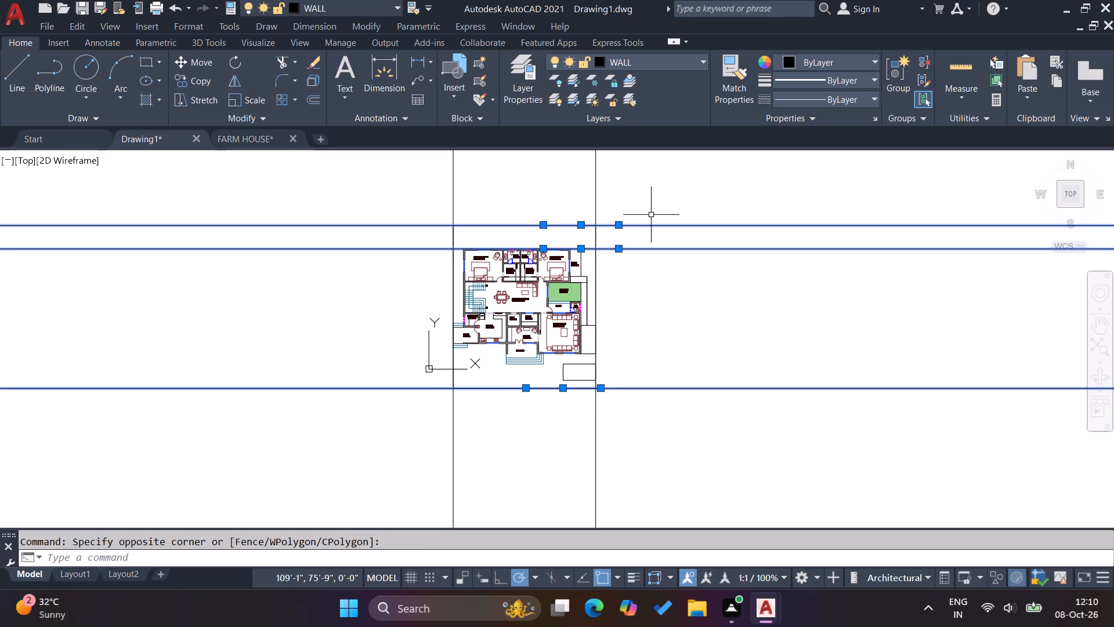
{"action": "key", "text": "Delete"}
{"action": "left_click_drag", "start_coordinate": [614, 197], "coordinate": [608, 192]}
{"action": "left_click", "coordinate": [408, 164]}
{"action": "key", "text": "Delete"}
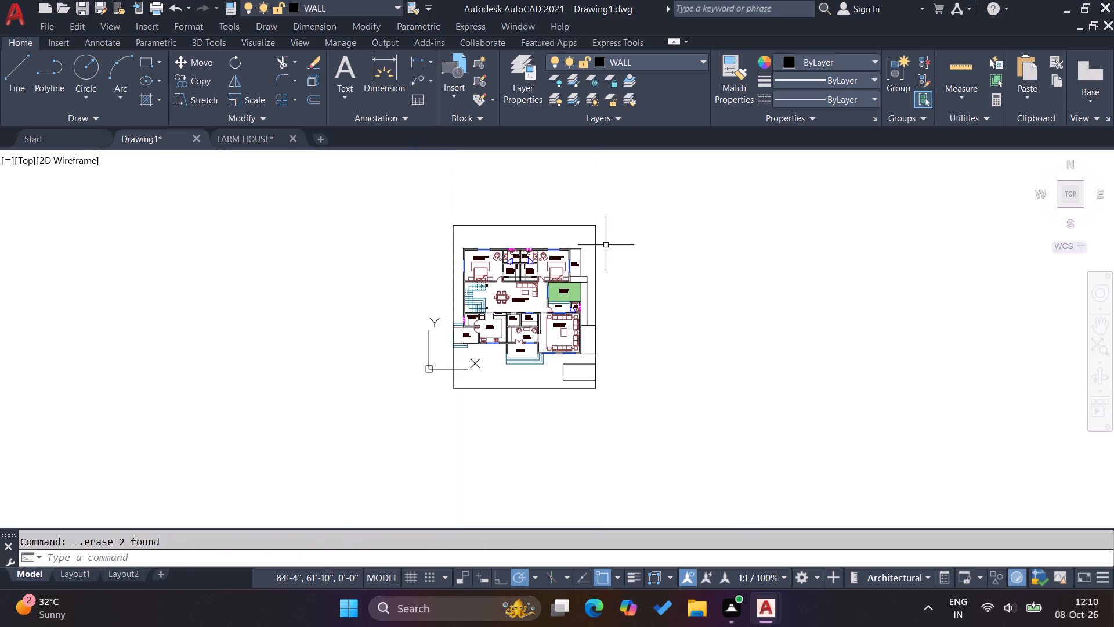
Offset the boundary rectangle 9" outward to form the compound wall.
{"action": "scroll", "coordinate": [608, 248], "scroll_direction": "up", "scroll_amount": 2}
{"action": "key", "text": "o"}
{"action": "key", "text": "Return"}
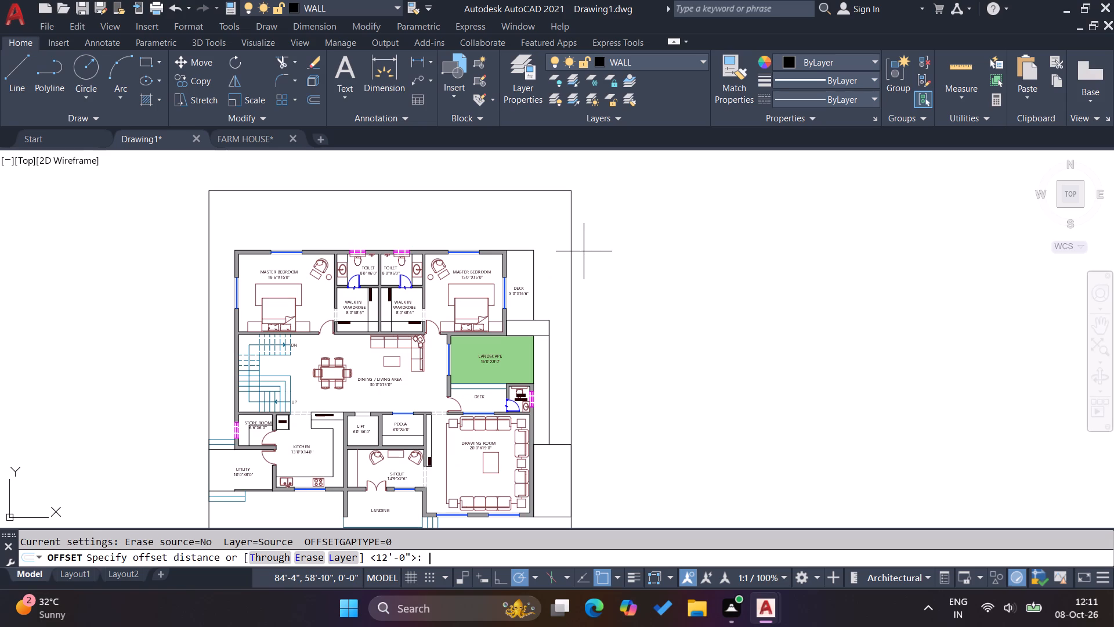
{"action": "key", "text": "9"}
{"action": "key", "text": "Return"}
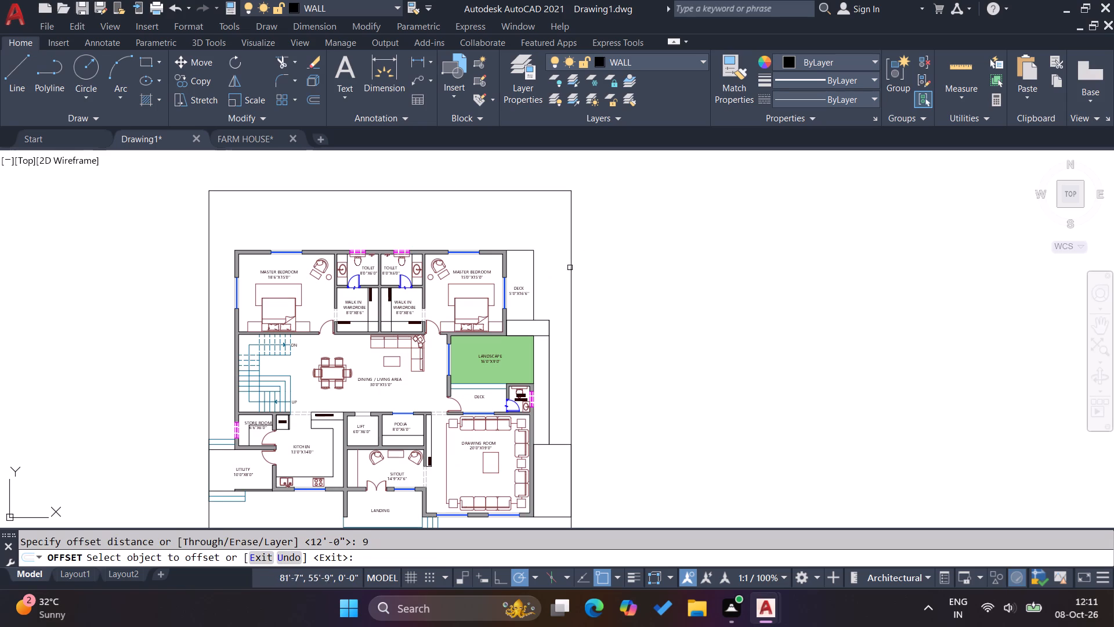
{"action": "left_click", "coordinate": [570, 268]}
{"action": "left_click", "coordinate": [629, 273]}
{"action": "key", "text": "Escape"}
{"action": "key", "text": "Escape"}
Draw a vertical line from the kitchen-side corner of the lowest landing step down to the inner front boundary line.
{"action": "scroll", "coordinate": [629, 273], "scroll_direction": "down", "scroll_amount": 3}
{"action": "key", "text": "Escape"}
{"action": "scroll", "coordinate": [555, 341], "scroll_direction": "up", "scroll_amount": 3}
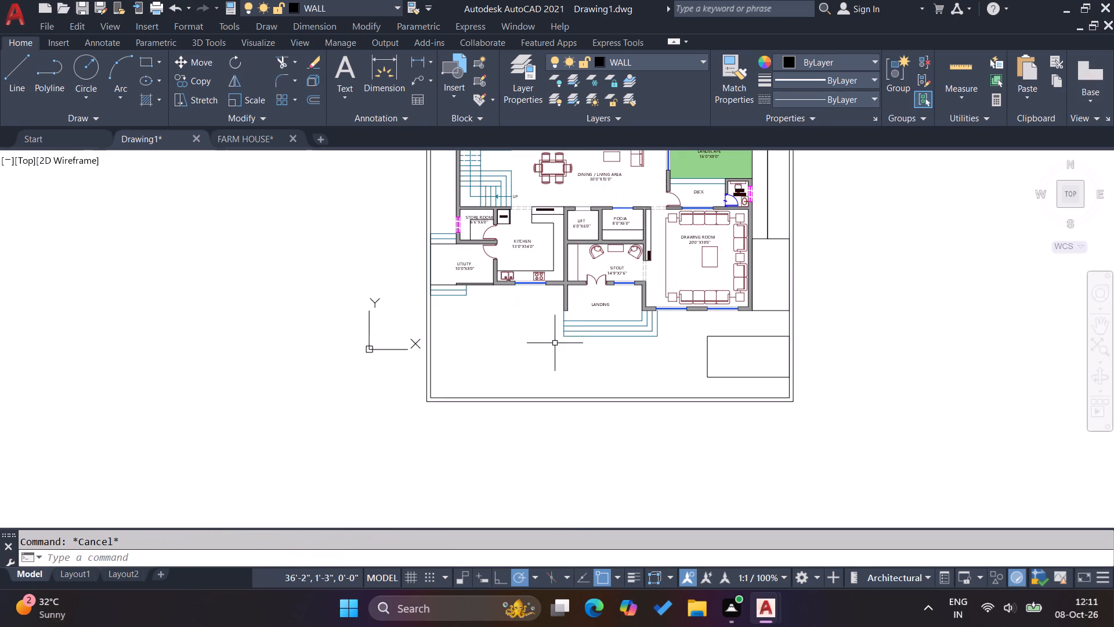
{"action": "scroll", "coordinate": [555, 343], "scroll_direction": "up", "scroll_amount": 1}
{"action": "scroll", "coordinate": [437, 421], "scroll_direction": "down", "scroll_amount": 2}
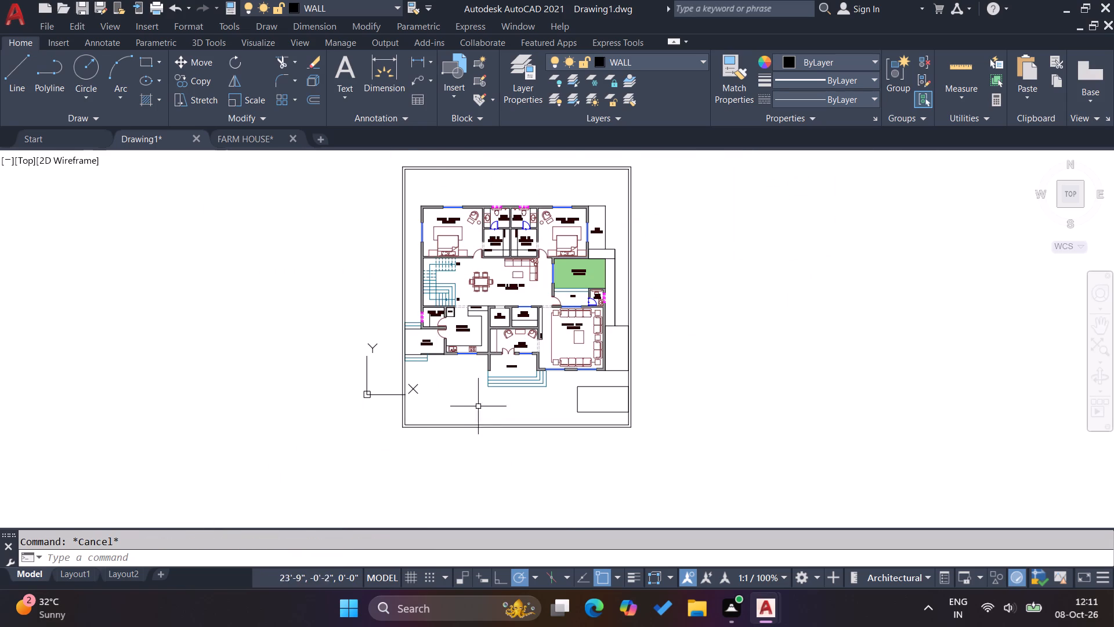
{"action": "scroll", "coordinate": [484, 408], "scroll_direction": "up", "scroll_amount": 2}
{"action": "key", "text": "Escape"}
{"action": "key", "text": "Escape"}
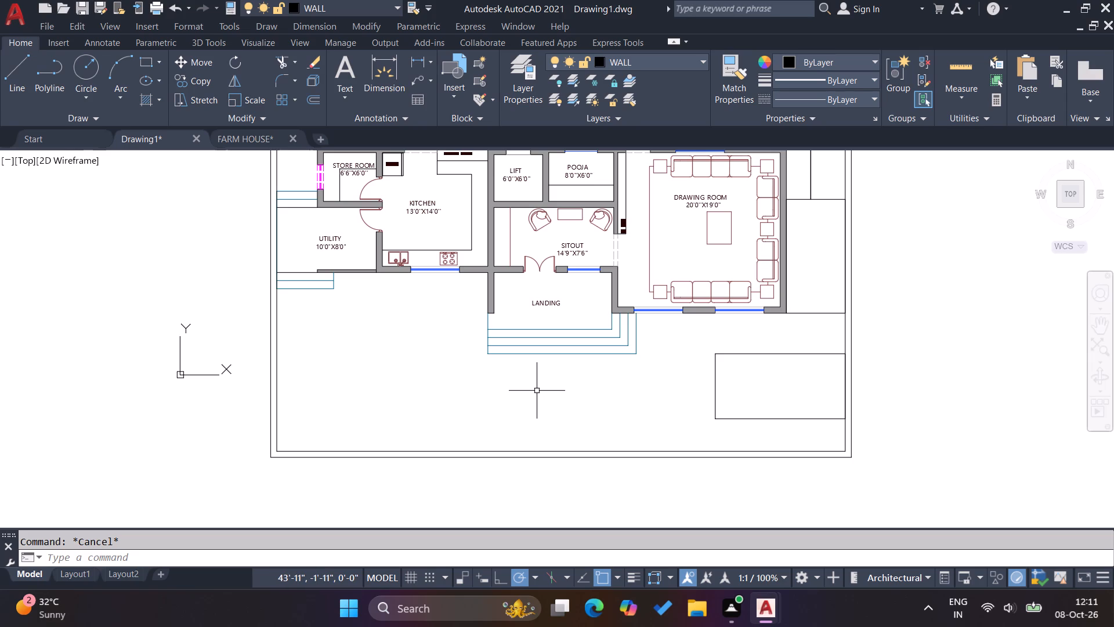
{"action": "key", "text": "l"}
{"action": "key", "text": "Return"}
{"action": "left_click", "coordinate": [486, 359]}
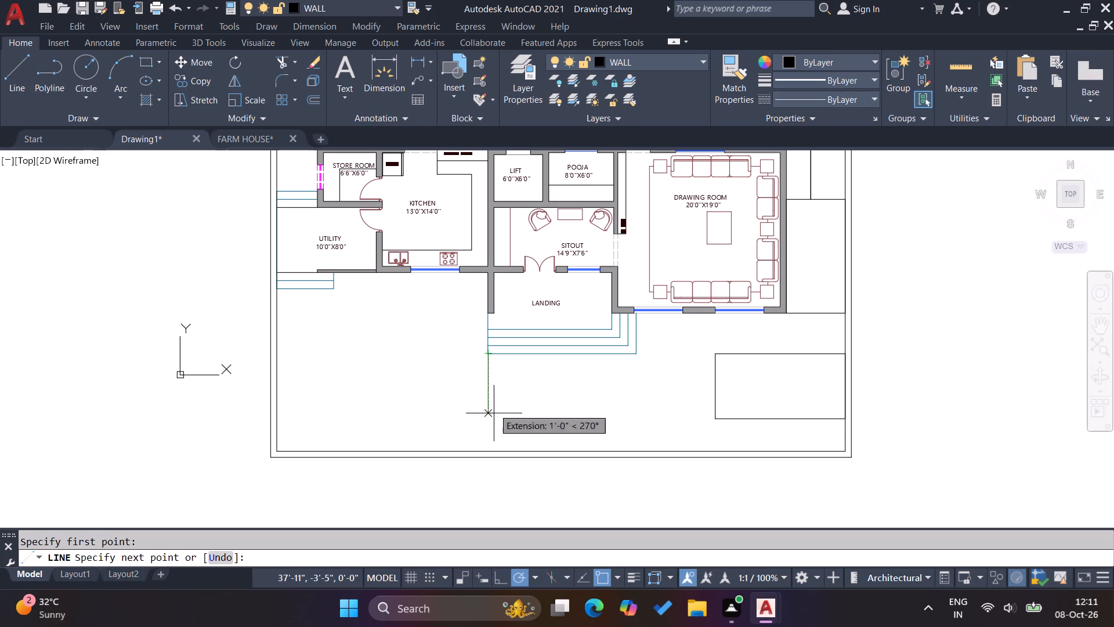
{"action": "left_click", "coordinate": [491, 449]}
{"action": "key", "text": "Escape"}
{"action": "key", "text": "Escape"}
{"action": "key", "text": "Escape"}
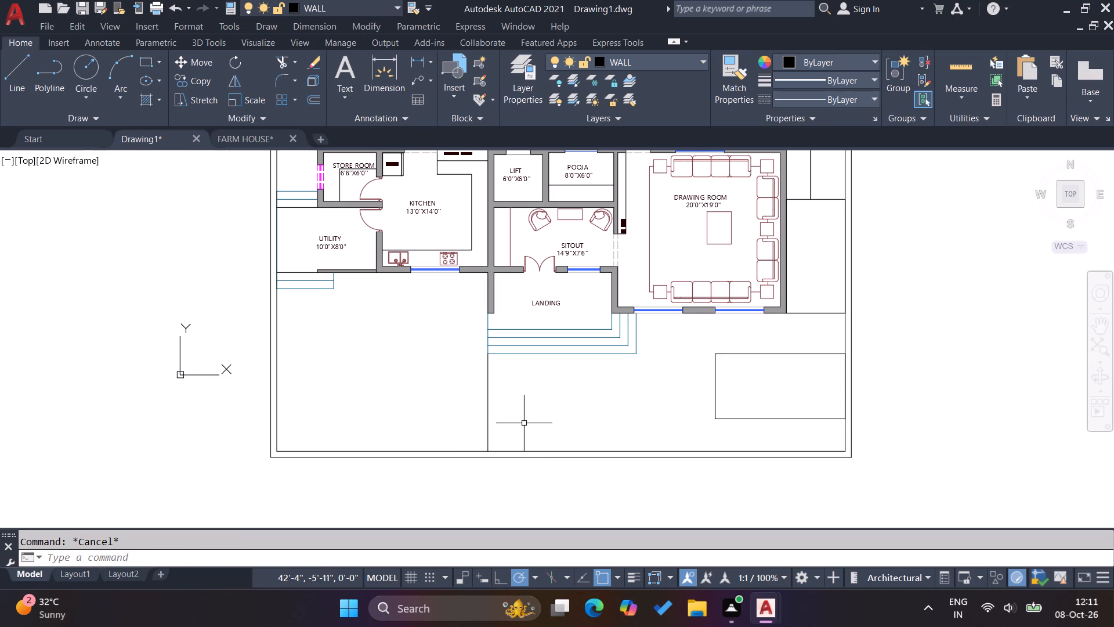
Extend the vertical line below the landing steps to the outer front boundary line.
{"action": "scroll", "coordinate": [431, 466], "scroll_direction": "up", "scroll_amount": 1}
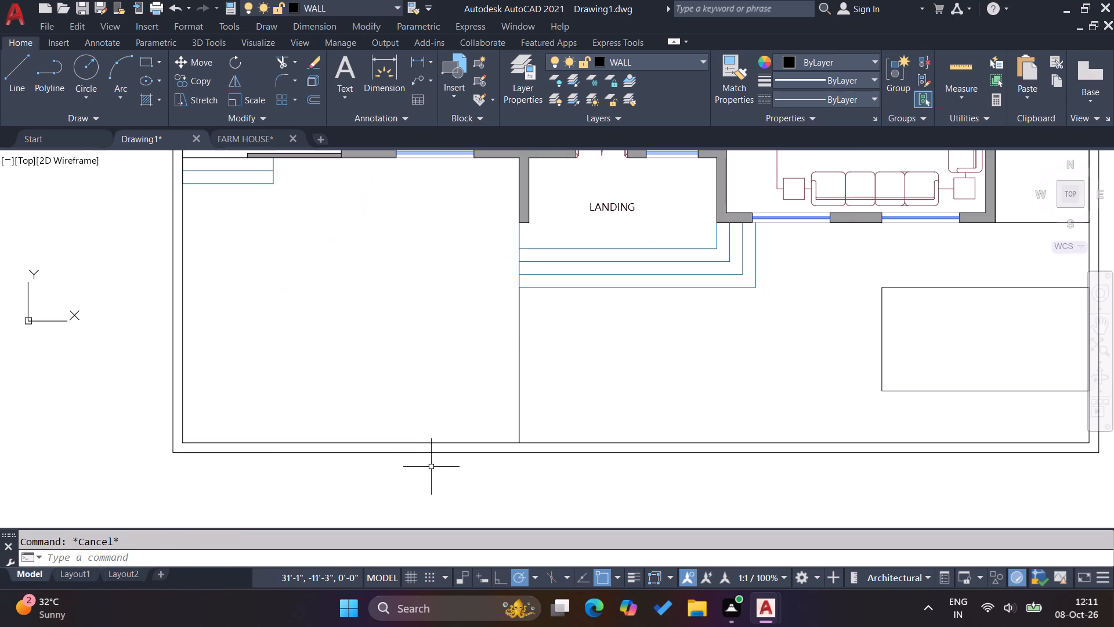
{"action": "key", "text": "e"}
{"action": "key", "text": "x"}
{"action": "key", "text": "Return"}
{"action": "left_click", "coordinate": [504, 422]}
{"action": "left_click", "coordinate": [551, 426]}
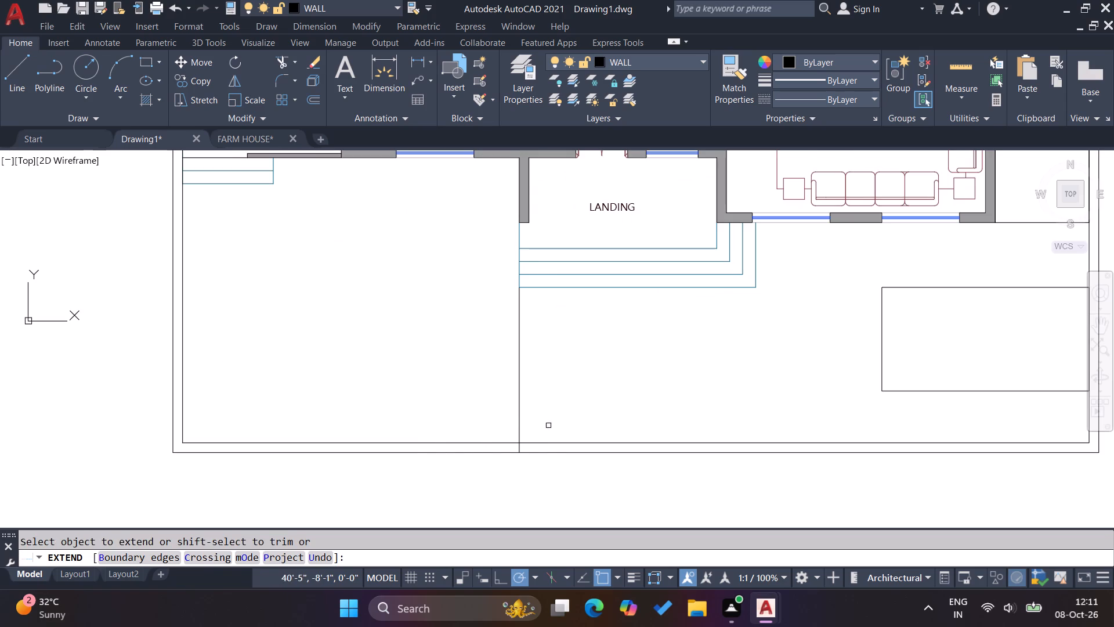
{"action": "left_click", "coordinate": [183, 410]}
{"action": "left_click", "coordinate": [182, 410]}
{"action": "key", "text": "Escape"}
{"action": "key", "text": "Escape"}
{"action": "key", "text": "Escape"}
Draw a short vertical line from the utility-side inner boundary corner down past the outer front boundary line.
{"action": "key", "text": "l"}
{"action": "key", "text": "Return"}
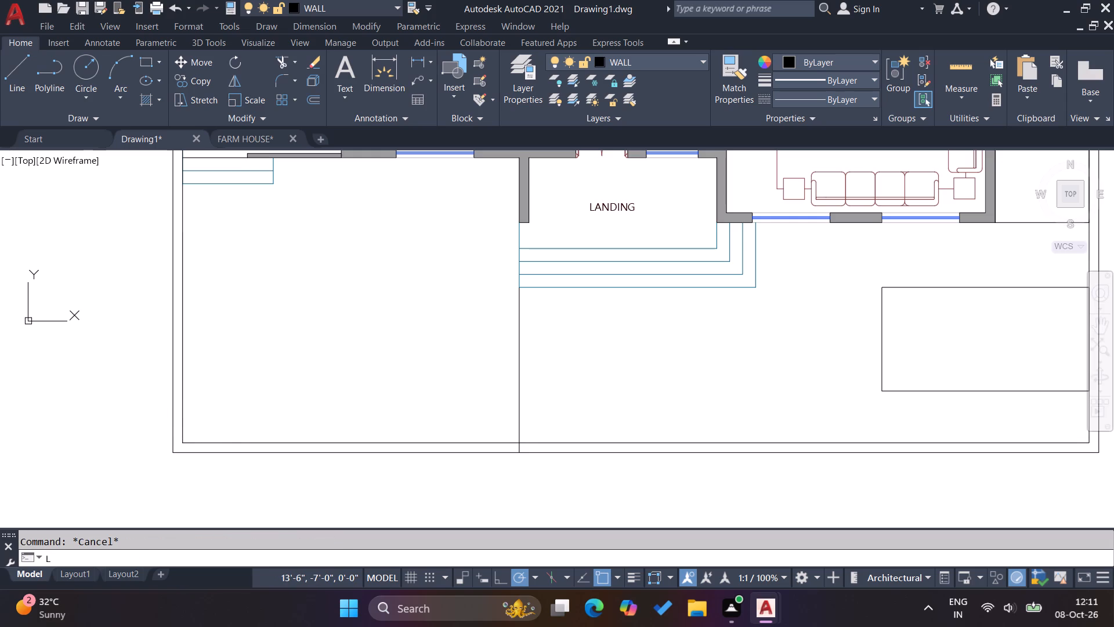
{"action": "left_click", "coordinate": [183, 443]}
{"action": "left_click", "coordinate": [183, 462]}
{"action": "key", "text": "Escape"}
{"action": "key", "text": "Escape"}
Trim both front boundary lines between the short corner line and the vertical divider, plus the short line's overhang.
{"action": "key", "text": "t"}
{"action": "key", "text": "r"}
{"action": "key", "text": "Return"}
{"action": "left_click", "coordinate": [255, 471]}
{"action": "left_click", "coordinate": [240, 416]}
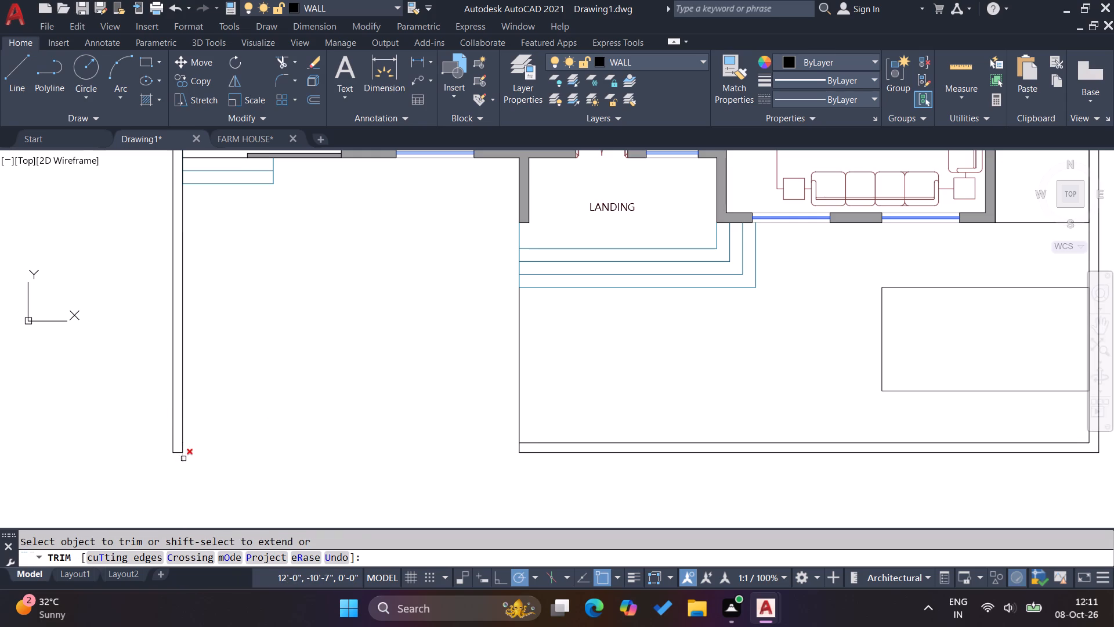
{"action": "left_click", "coordinate": [183, 459]}
{"action": "key", "text": "Escape"}
Draw a horizontal line along the outer front boundary from the utility-side wall's end to the vertical divider.
{"action": "key", "text": "l"}
{"action": "key", "text": "Return"}
{"action": "left_click", "coordinate": [186, 455]}
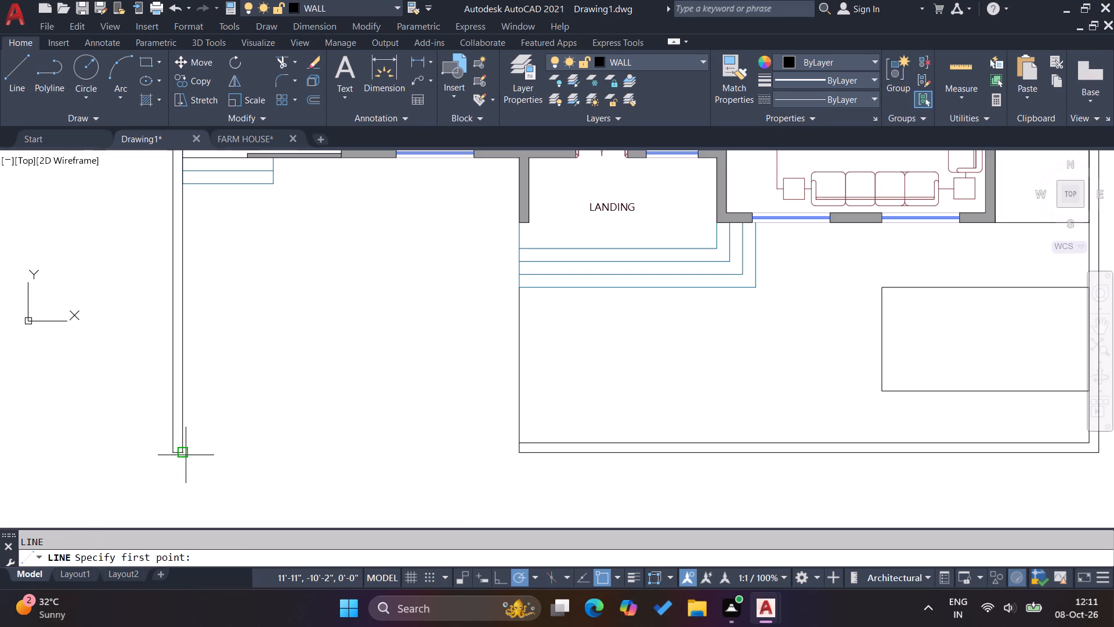
{"action": "left_click", "coordinate": [520, 453]}
{"action": "key", "text": "Escape"}
{"action": "key", "text": "Escape"}
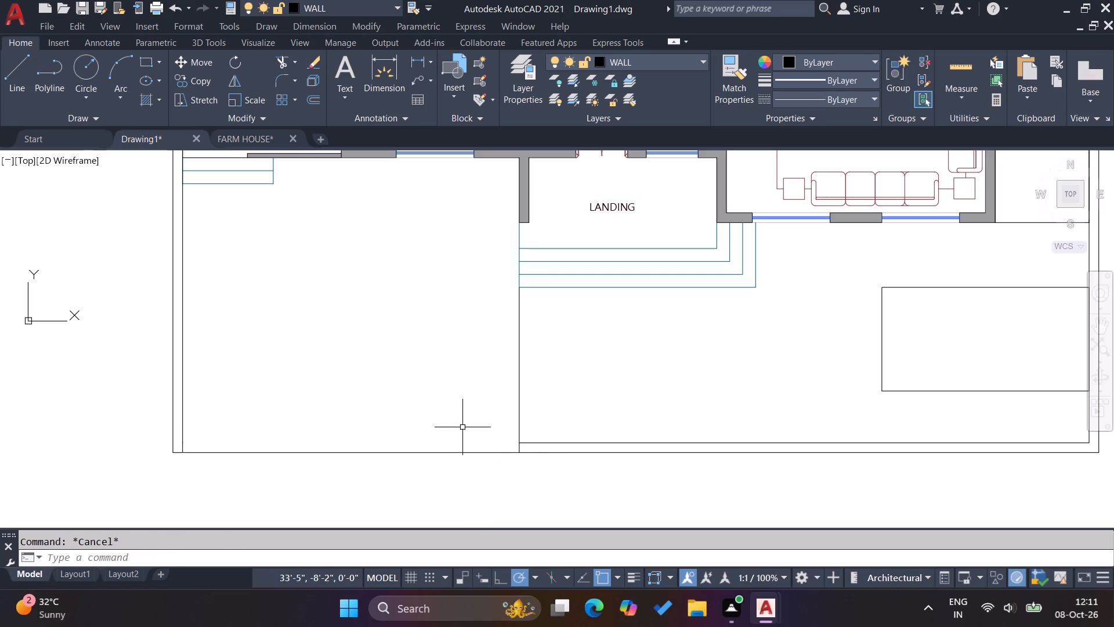
Offset the new outer front boundary line 4" inward between the utility-side wall and the divider.
{"action": "key", "text": "o"}
{"action": "key", "text": "Return"}
{"action": "key", "text": "4"}
{"action": "key", "text": "Return"}
{"action": "left_click", "coordinate": [462, 455]}
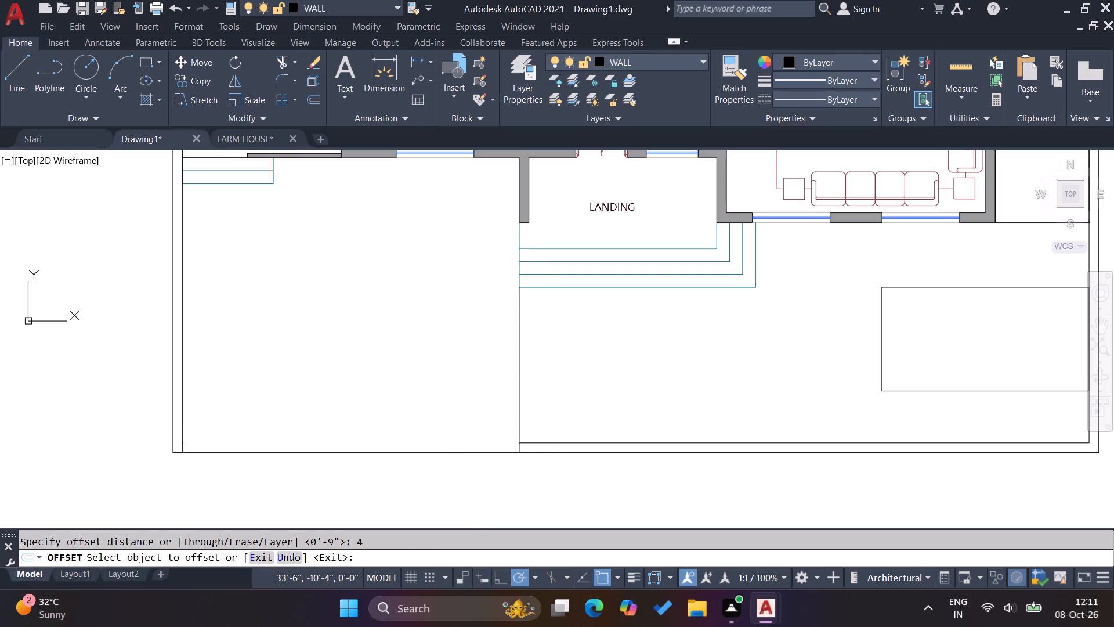
{"action": "left_click", "coordinate": [448, 433]}
{"action": "key", "text": "Escape"}
{"action": "key", "text": "Escape"}
{"action": "key", "text": "Escape"}
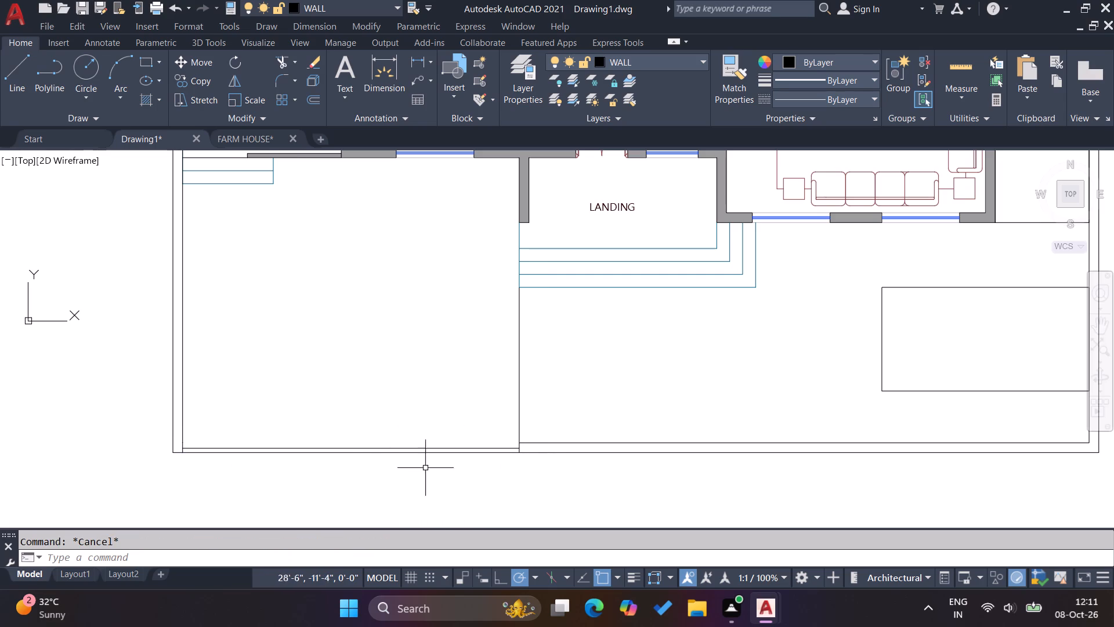
Draw a vertical line from the drawing-room-side corner of the lowest landing step down past the outer front boundary.
{"action": "scroll", "coordinate": [511, 471], "scroll_direction": "up", "scroll_amount": 1}
{"action": "scroll", "coordinate": [417, 469], "scroll_direction": "down", "scroll_amount": 3}
{"action": "scroll", "coordinate": [480, 452], "scroll_direction": "up", "scroll_amount": 2}
{"action": "scroll", "coordinate": [486, 453], "scroll_direction": "down", "scroll_amount": 2}
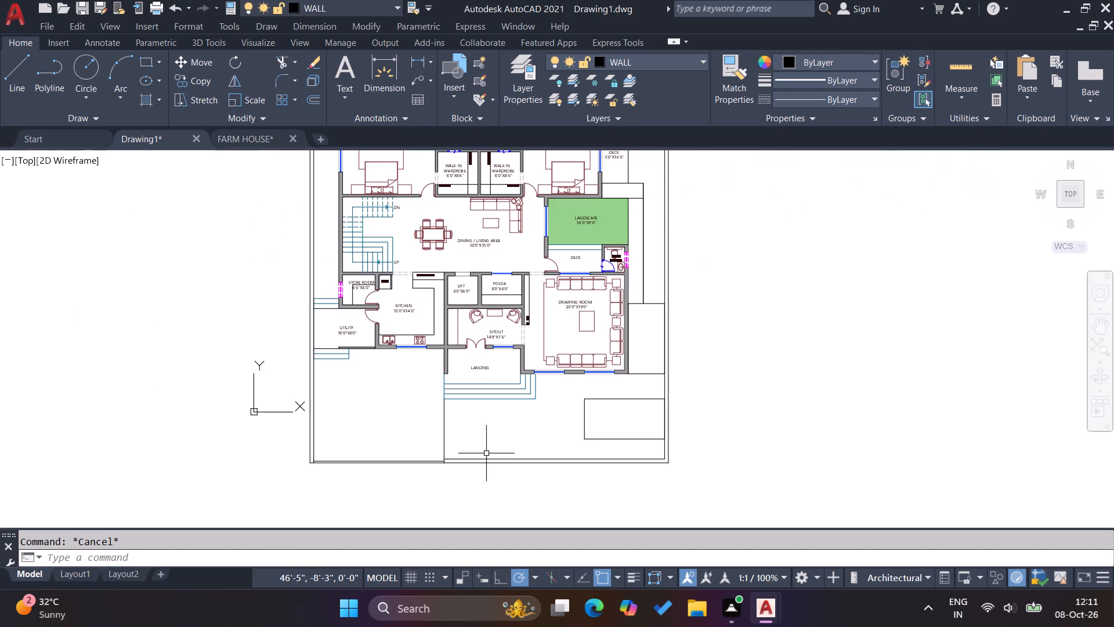
{"action": "scroll", "coordinate": [367, 462], "scroll_direction": "up", "scroll_amount": 1}
{"action": "scroll", "coordinate": [628, 474], "scroll_direction": "up", "scroll_amount": 1}
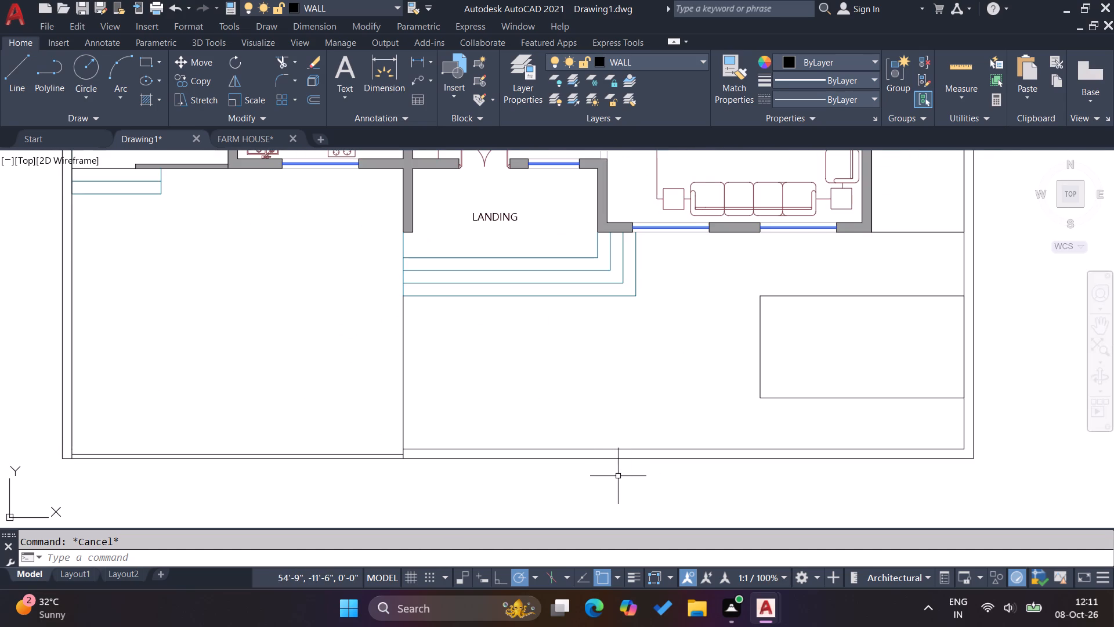
{"action": "key", "text": "l"}
{"action": "key", "text": "Return"}
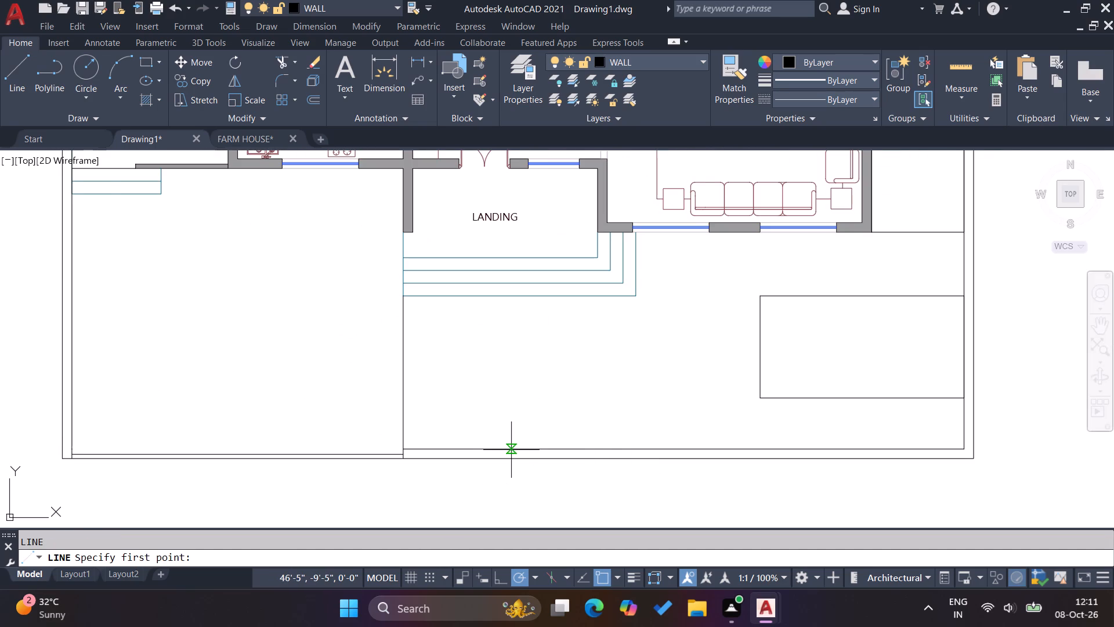
{"action": "left_click", "coordinate": [640, 299]}
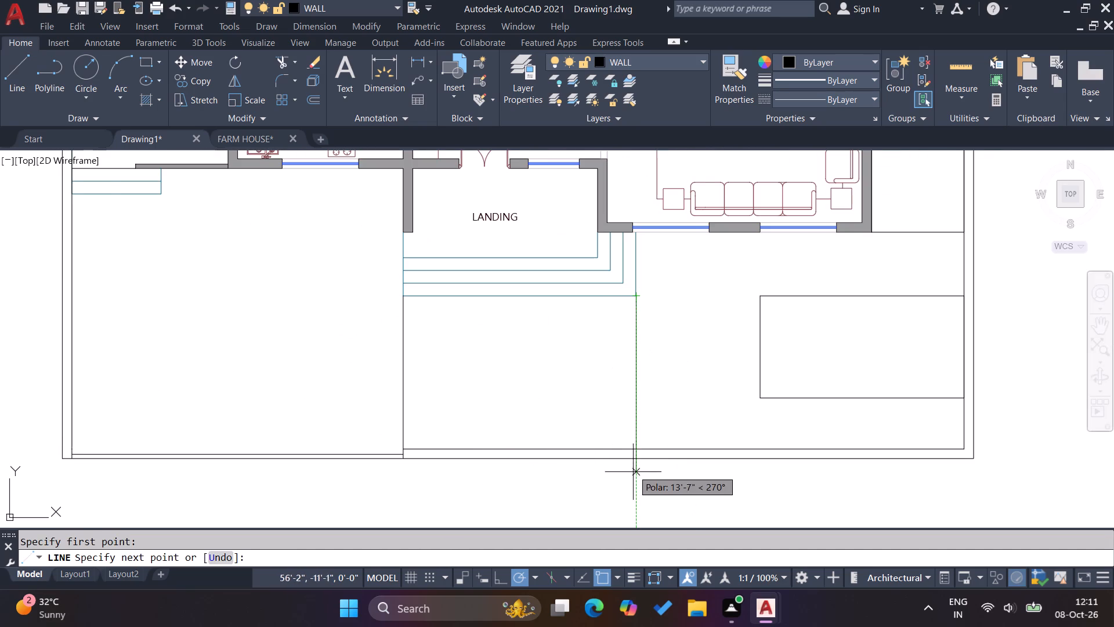
{"action": "left_click", "coordinate": [635, 481]}
{"action": "key", "text": "Escape"}
{"action": "key", "text": "Escape"}
{"action": "key", "text": "Escape"}
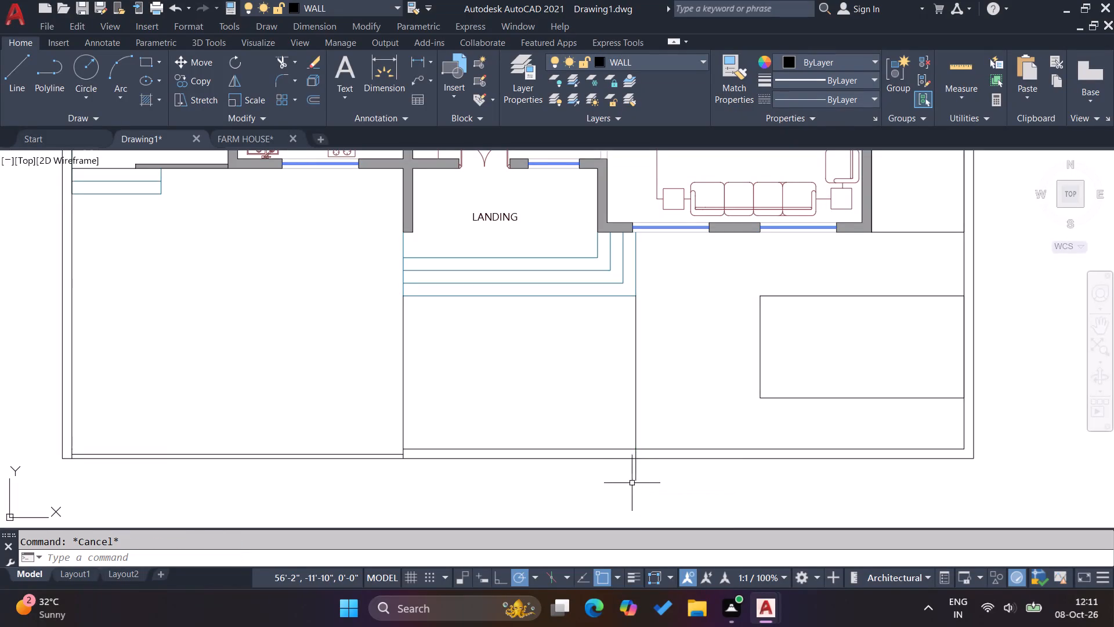
Draw a horizontal line between the two vertical lines below the landing steps, a little above the front boundary.
{"action": "key", "text": "l"}
{"action": "key", "text": "Return"}
{"action": "left_click", "coordinate": [407, 413]}
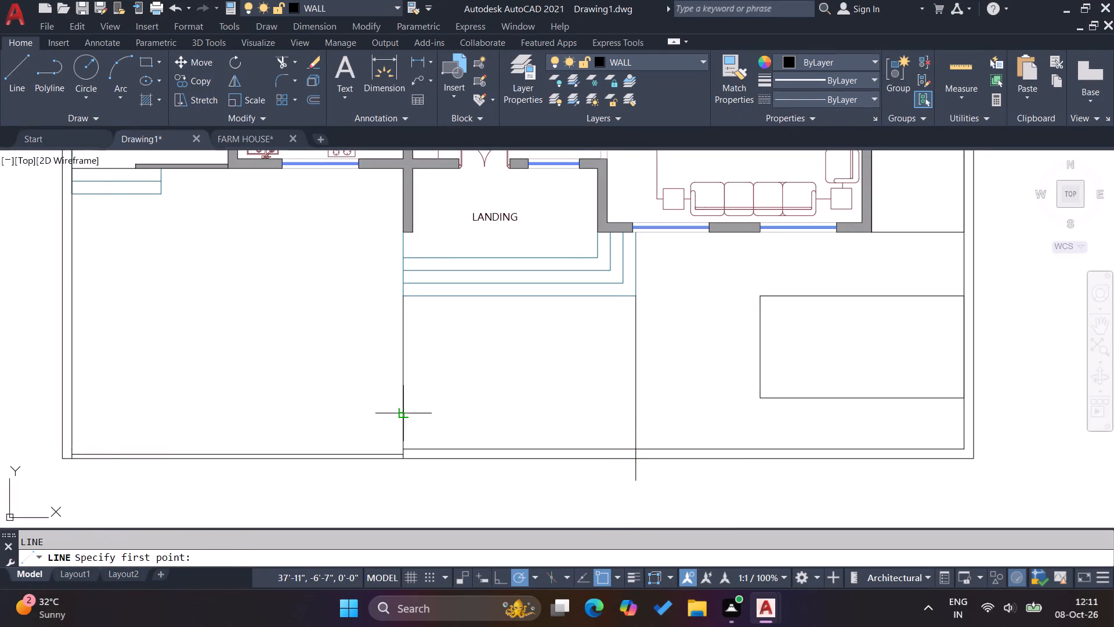
{"action": "left_click", "coordinate": [638, 418]}
{"action": "key", "text": "Escape"}
Draw a vertical line from the midpoint of that horizontal line down past the outer front boundary.
{"action": "key", "text": "l"}
{"action": "key", "text": "Return"}
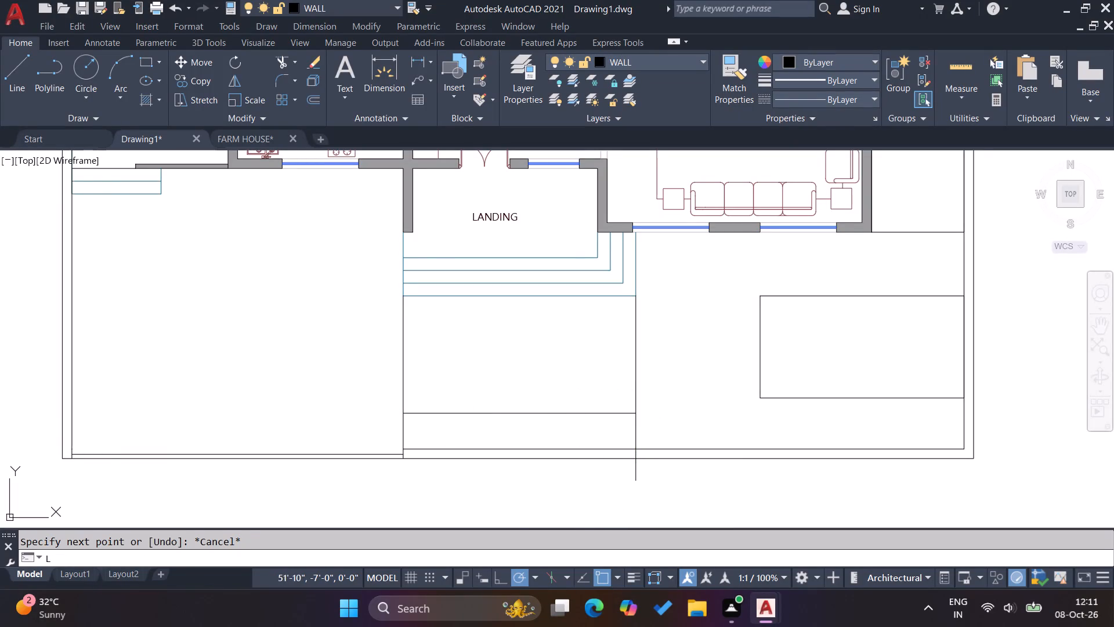
{"action": "left_click", "coordinate": [519, 417]}
{"action": "left_click", "coordinate": [522, 481]}
{"action": "key", "text": "Escape"}
{"action": "key", "text": "Escape"}
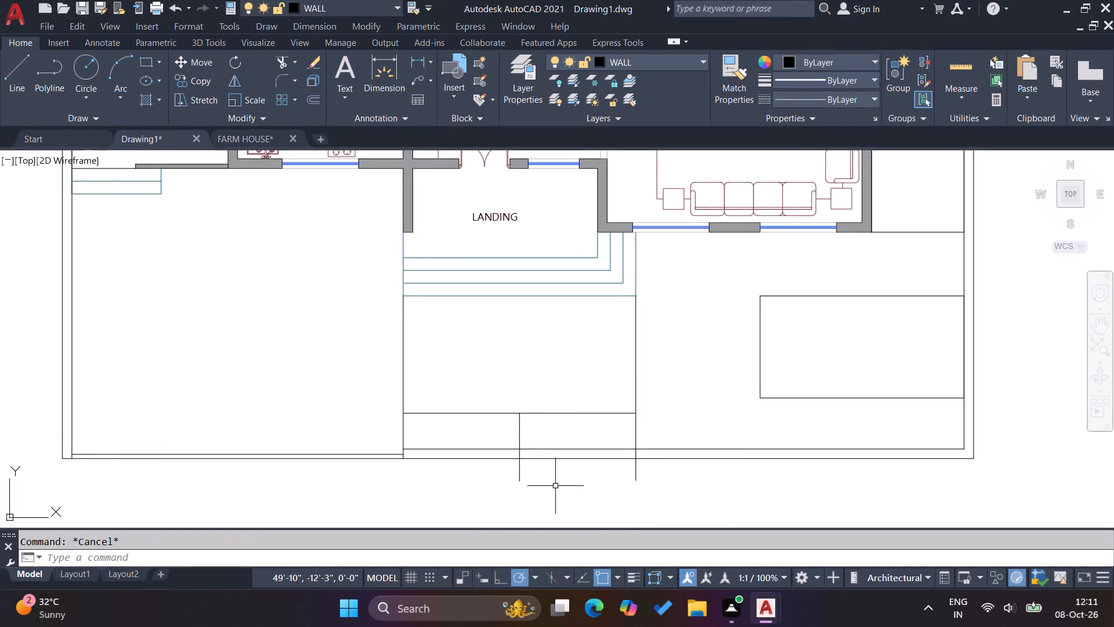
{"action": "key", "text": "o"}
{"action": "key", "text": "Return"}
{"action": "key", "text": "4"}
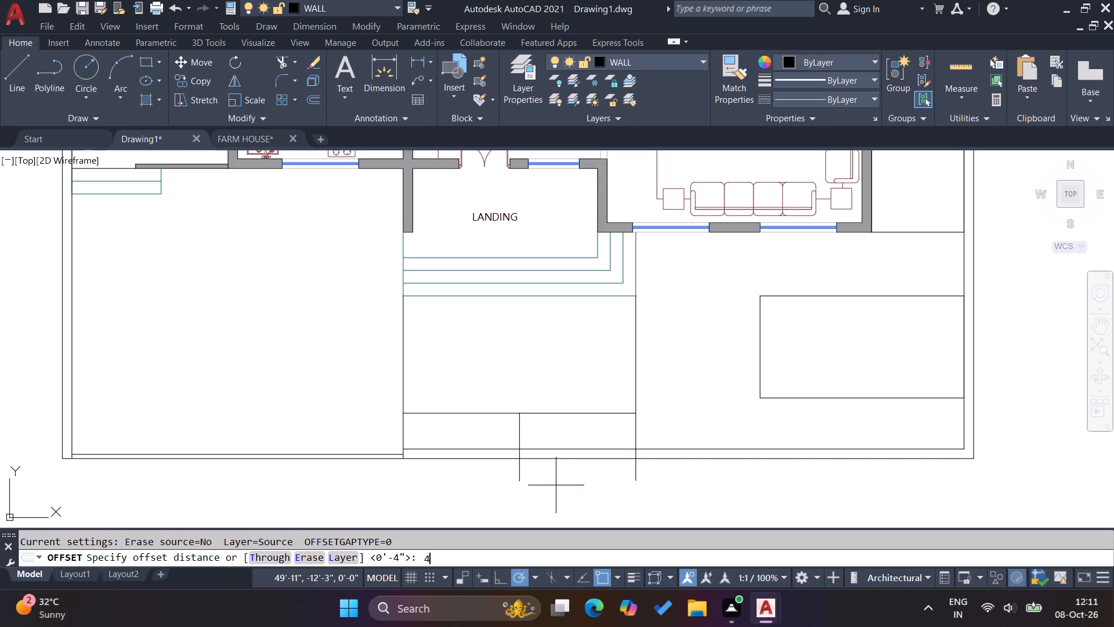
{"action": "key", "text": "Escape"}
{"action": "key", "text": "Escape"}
Offset the central vertical line below the landing steps 5' to both sides.
{"action": "key", "text": "o"}
{"action": "key", "text": "Return"}
{"action": "type", "text": "5'"}
{"action": "key", "text": "Return"}
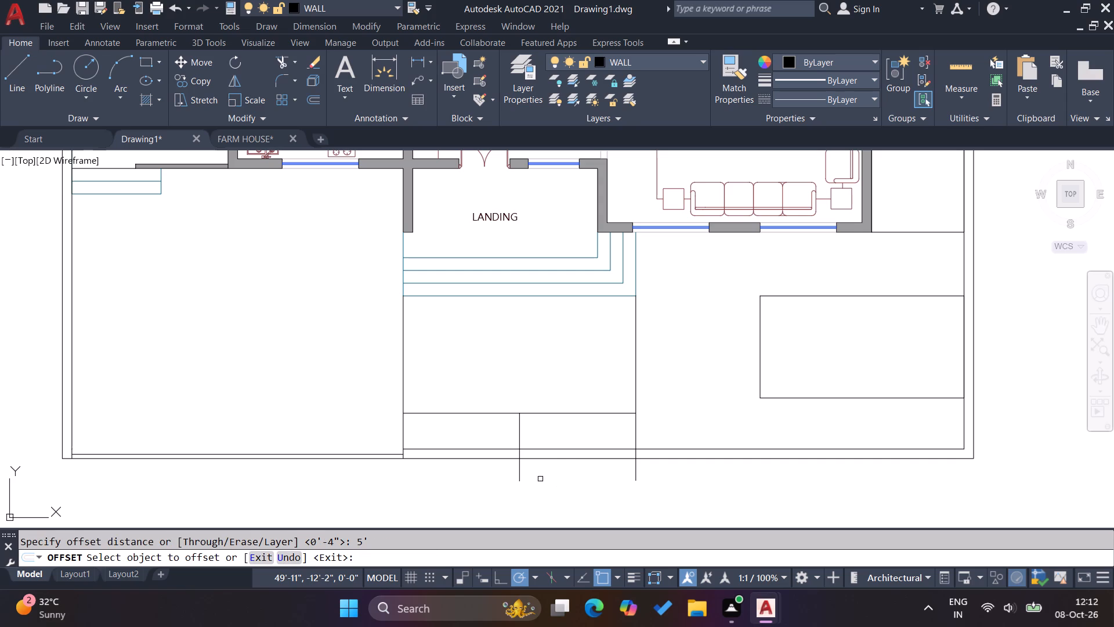
{"action": "left_click", "coordinate": [520, 476]}
{"action": "left_click", "coordinate": [487, 472]}
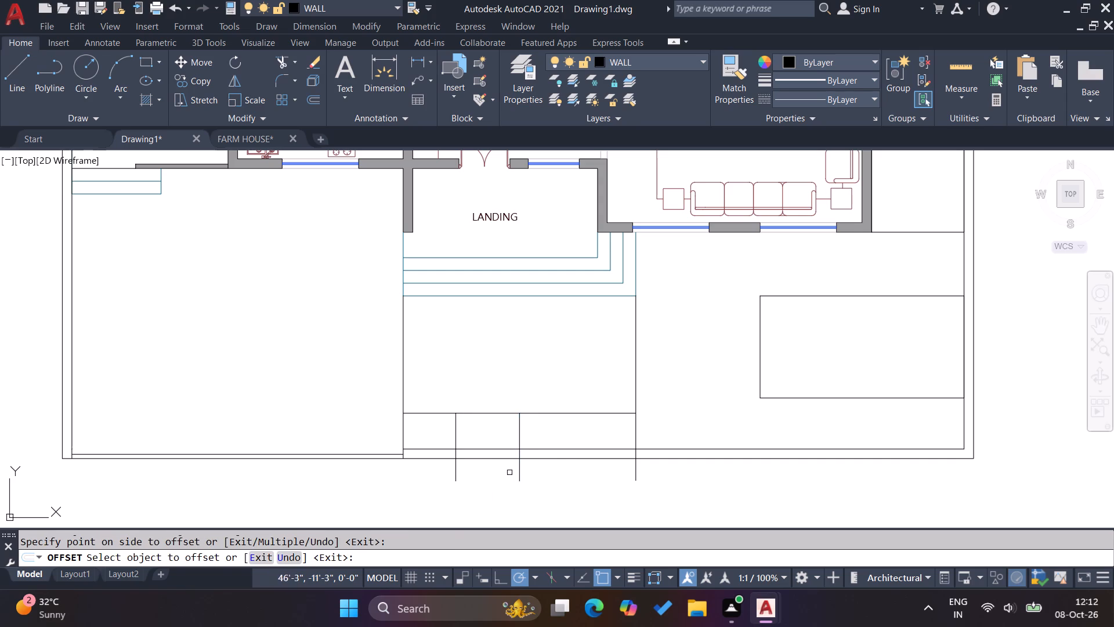
{"action": "left_click", "coordinate": [520, 475]}
{"action": "left_click", "coordinate": [571, 478]}
{"action": "key", "text": "Escape"}
{"action": "key", "text": "Escape"}
{"action": "key", "text": "Escape"}
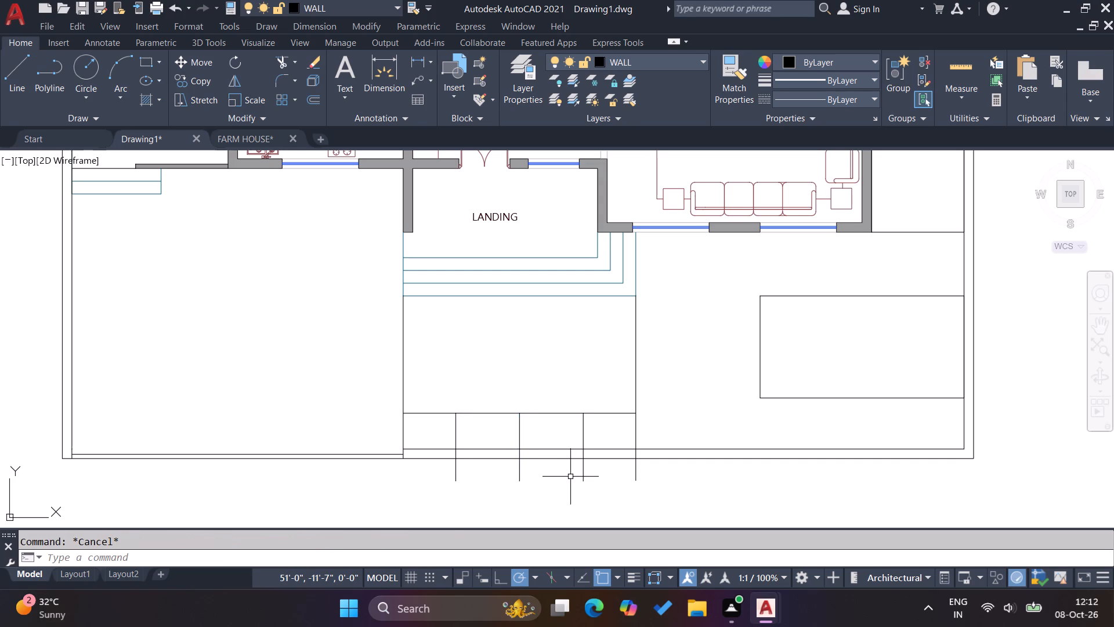
Trim the front compound wall between the two offset lines and remove the leftover vertical lines to form the entrance opening.
{"action": "type", "text": "TR"}
{"action": "key", "text": "Return"}
{"action": "left_click", "coordinate": [545, 471]}
{"action": "left_click", "coordinate": [541, 444]}
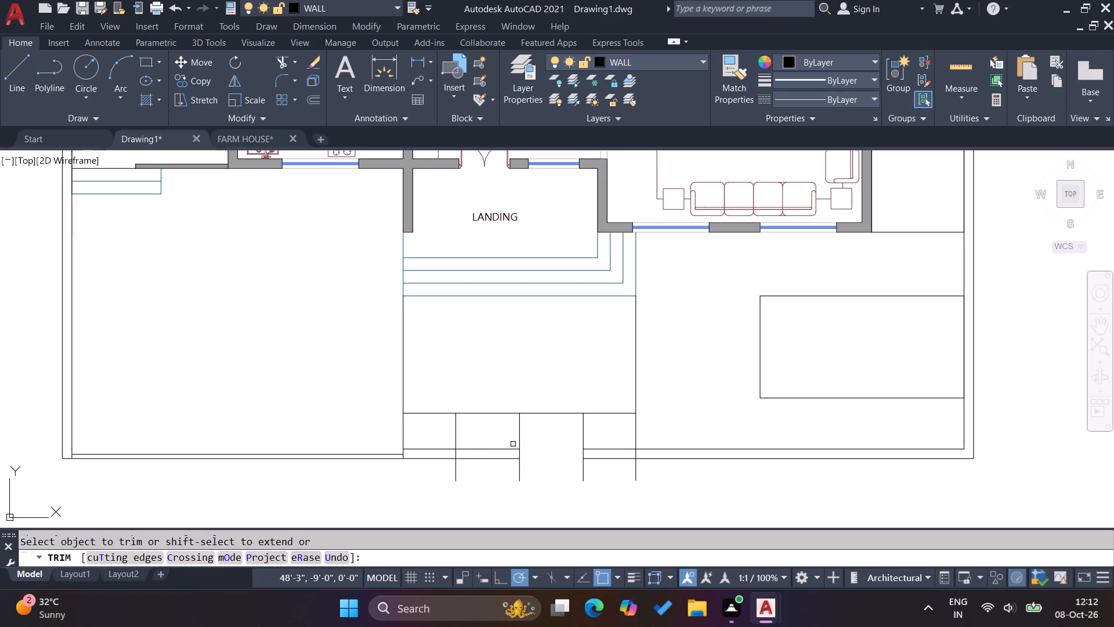
{"action": "left_click", "coordinate": [522, 442]}
{"action": "left_click", "coordinate": [508, 466]}
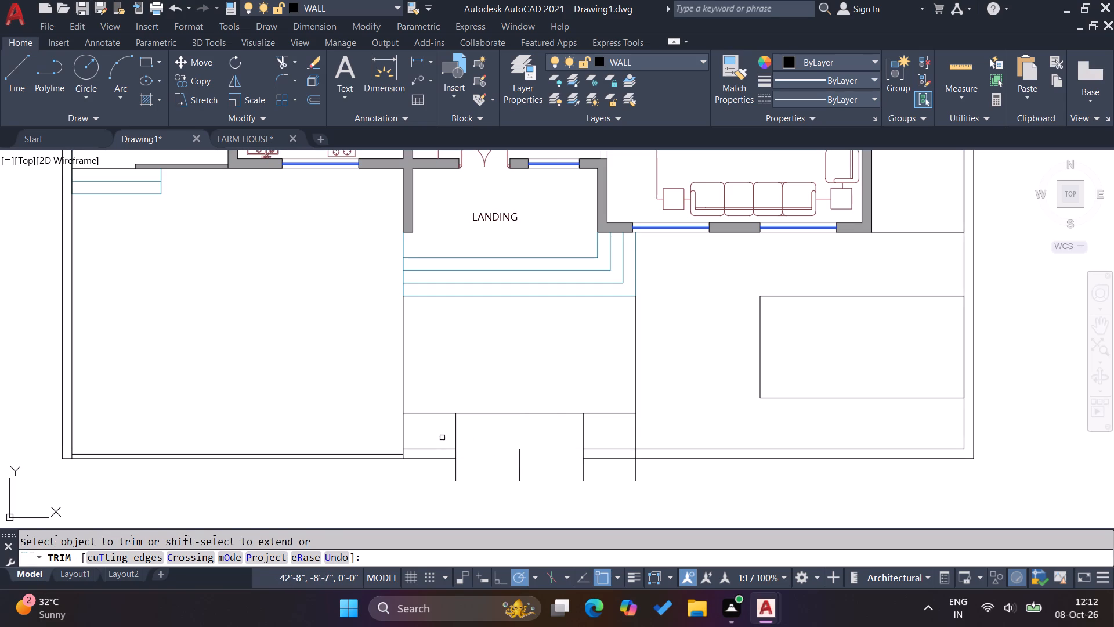
{"action": "left_click", "coordinate": [442, 438]}
{"action": "left_click", "coordinate": [593, 437]}
{"action": "left_click_drag", "start_coordinate": [602, 479], "coordinate": [593, 477]}
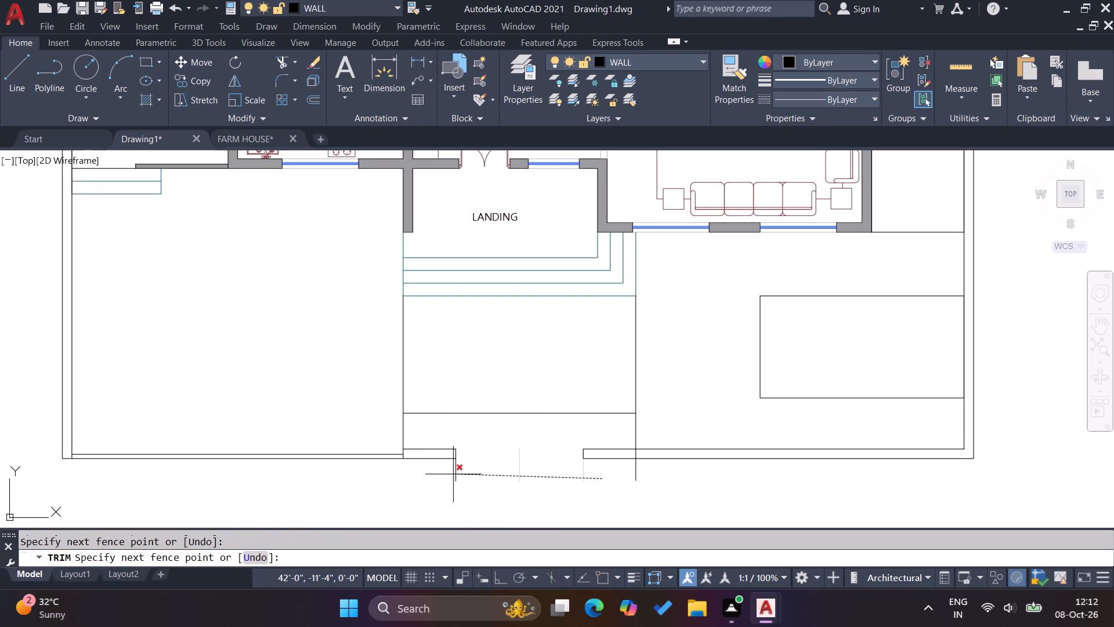
{"action": "left_click", "coordinate": [446, 474]}
{"action": "key", "text": "Escape"}
{"action": "key", "text": "Escape"}
{"action": "key", "text": "Escape"}
Delete the horizontal construction line and the drawing-room-side vertical construction line below the landing steps.
{"action": "left_click_drag", "start_coordinate": [649, 433], "coordinate": [645, 428]}
{"action": "left_click", "coordinate": [600, 410]}
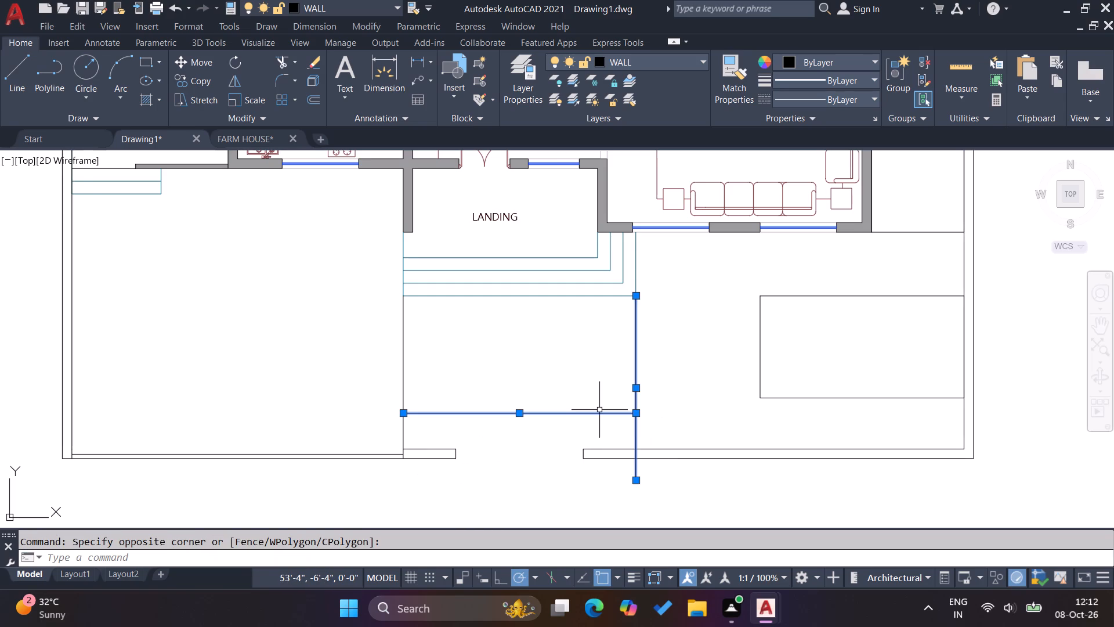
{"action": "key", "text": "Delete"}
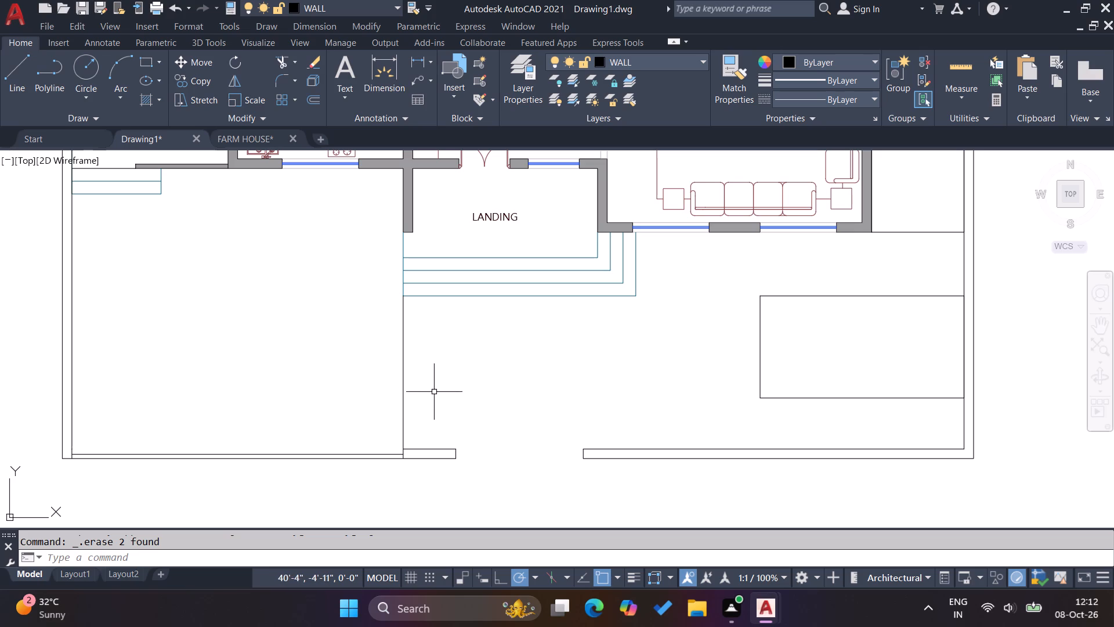
Draw a vertical line from the lowest landing step, near its drawing-room-side end, down to the front wall's inner face.
{"action": "key", "text": "l"}
{"action": "key", "text": "Return"}
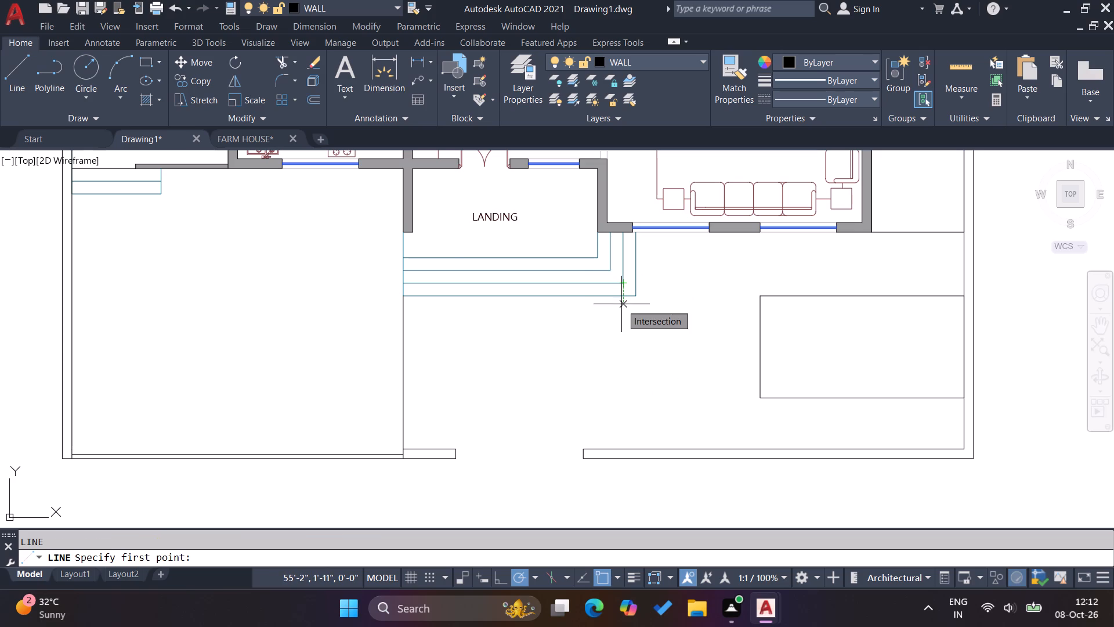
{"action": "left_click", "coordinate": [613, 299]}
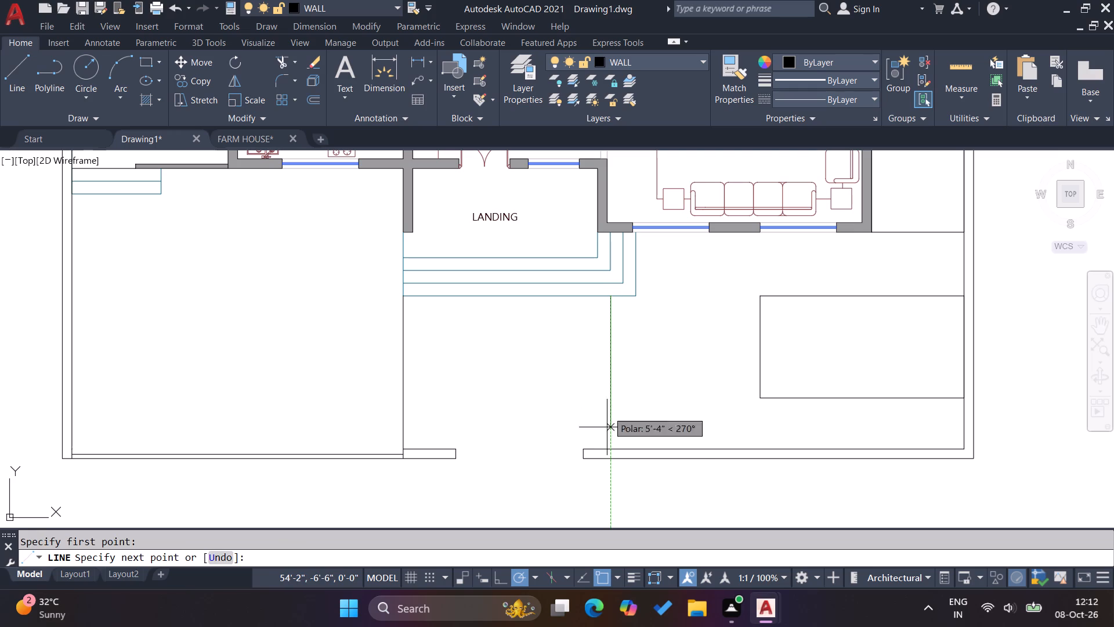
{"action": "left_click", "coordinate": [612, 446]}
{"action": "key", "text": "Escape"}
{"action": "key", "text": "Escape"}
{"action": "key", "text": "Escape"}
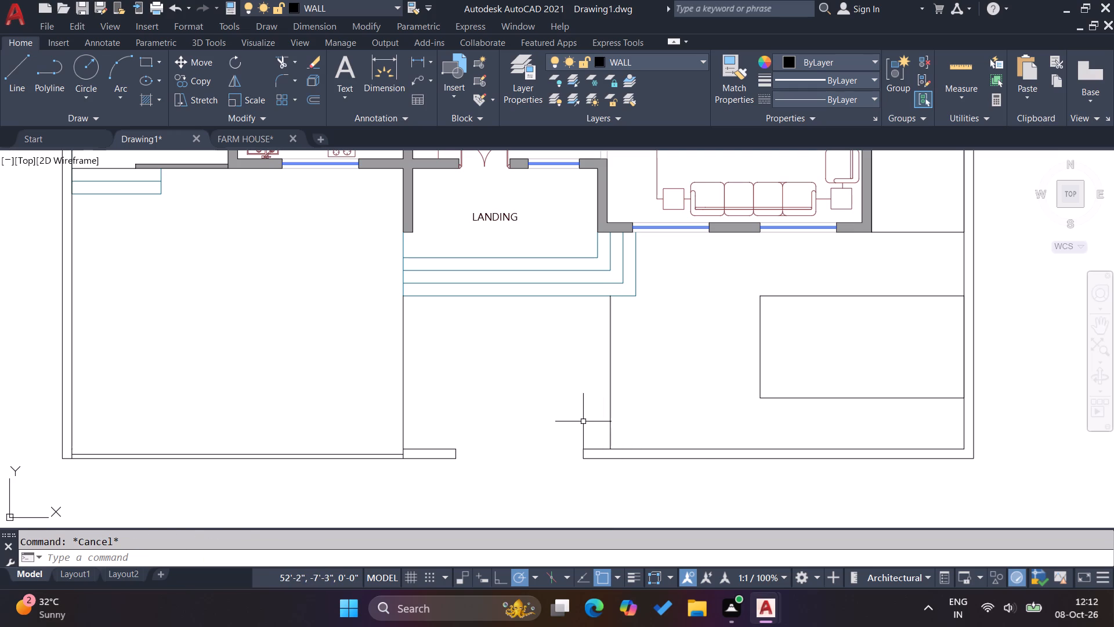
Draw a vertical line from the upper inner corner of the front-yard rectangle up to the drawing room's front wall.
{"action": "scroll", "coordinate": [907, 268], "scroll_direction": "up", "scroll_amount": 2}
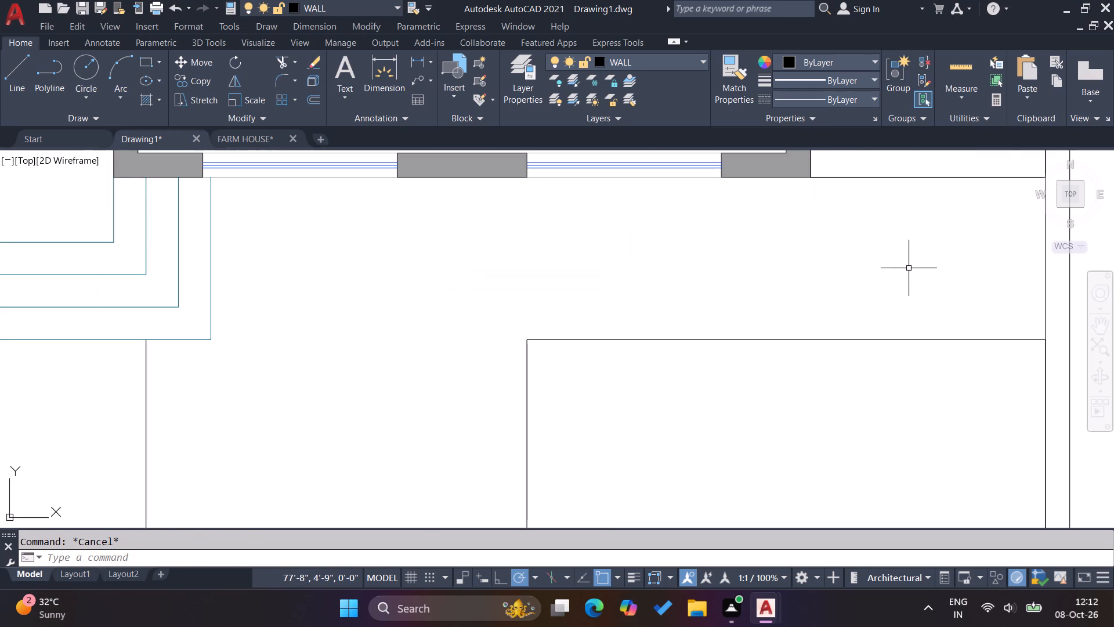
{"action": "key", "text": "l"}
{"action": "key", "text": "Return"}
{"action": "left_click", "coordinate": [530, 336]}
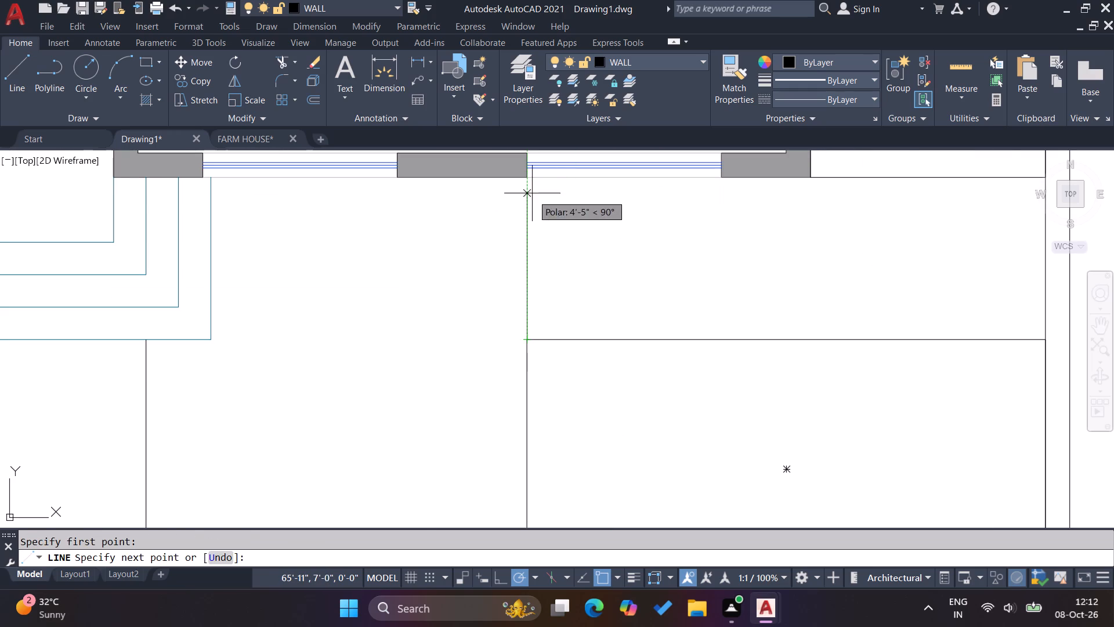
{"action": "left_click", "coordinate": [528, 181]}
{"action": "key", "text": "Escape"}
{"action": "key", "text": "Escape"}
{"action": "key", "text": "Escape"}
{"action": "key", "text": "Escape"}
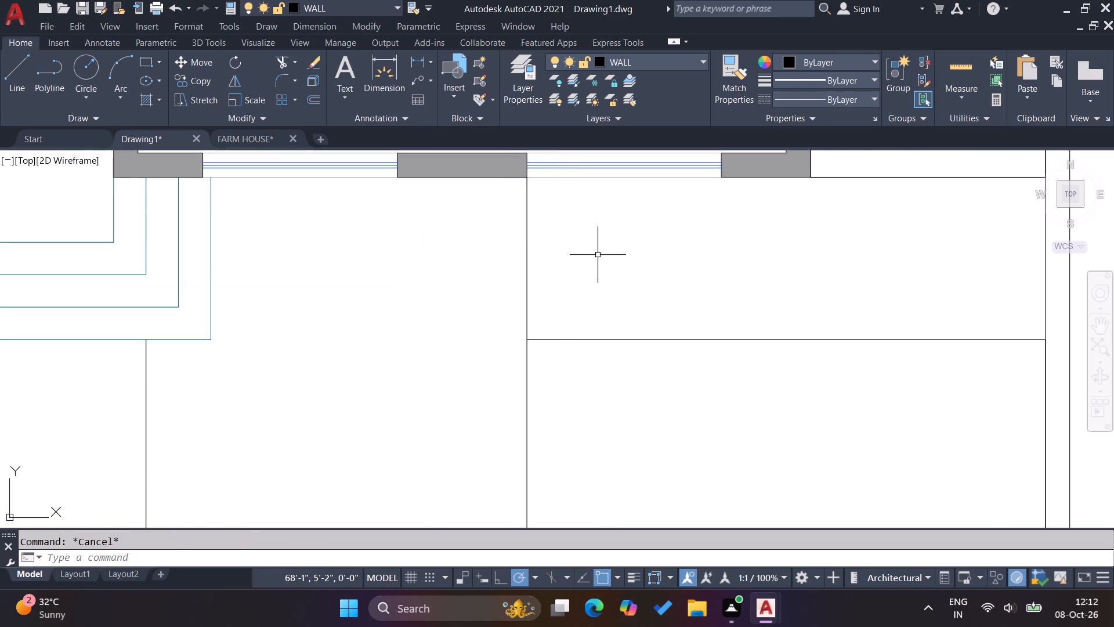
Offset that vertical line 4' toward the side compound wall, and offset the resulting line another 4'.
{"action": "key", "text": "o"}
{"action": "key", "text": "Return"}
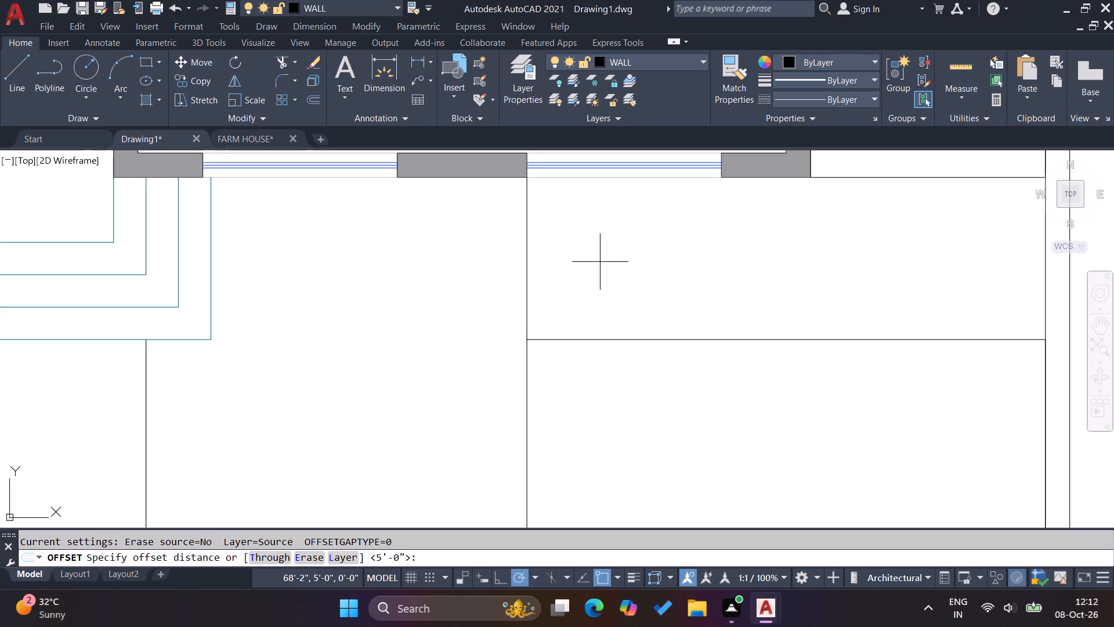
{"action": "key", "text": "4"}
{"action": "key", "text": "apostrophe"}
{"action": "key", "text": "Return"}
{"action": "left_click", "coordinate": [528, 268]}
{"action": "left_click", "coordinate": [791, 271]}
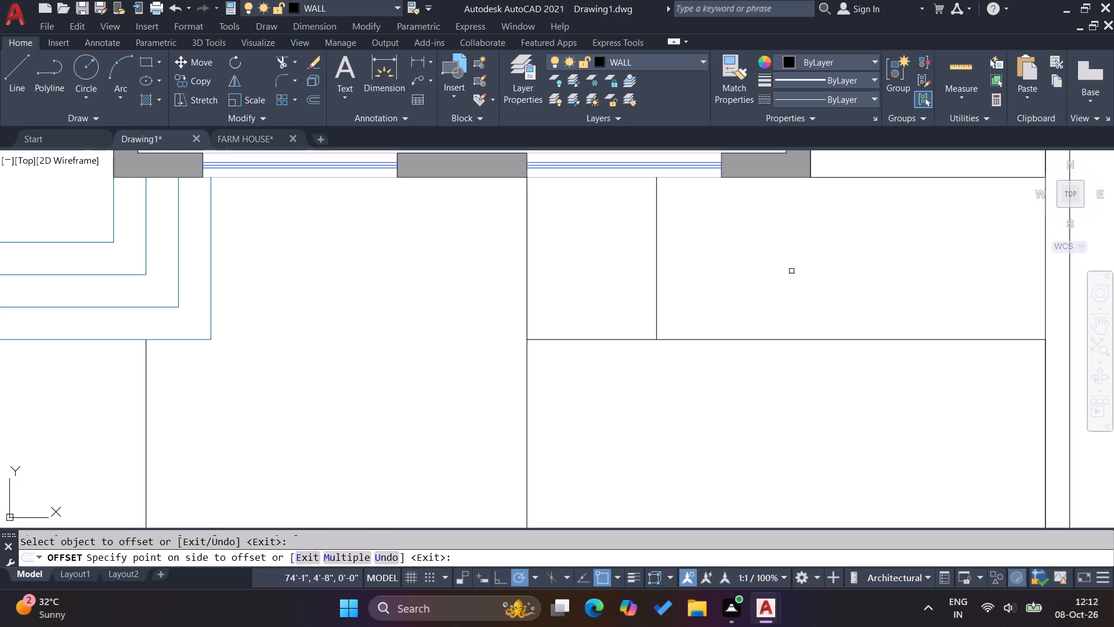
{"action": "left_click", "coordinate": [657, 254]}
{"action": "left_click", "coordinate": [876, 246]}
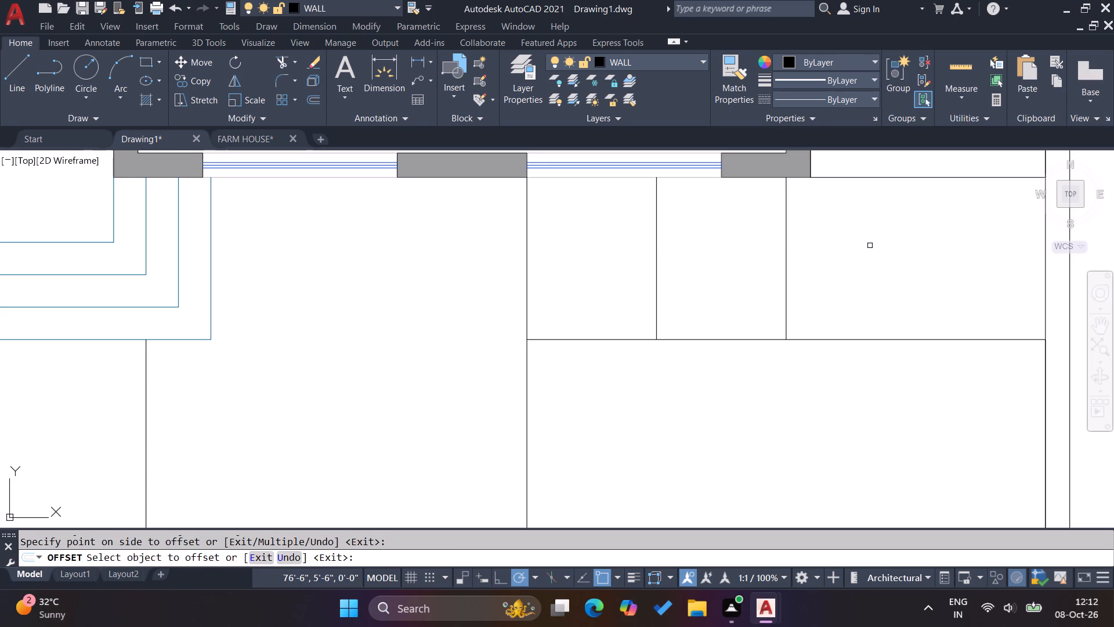
{"action": "key", "text": "Escape"}
{"action": "key", "text": "Escape"}
{"action": "key", "text": "Escape"}
{"action": "key", "text": "Escape"}
{"action": "key", "text": "Escape"}
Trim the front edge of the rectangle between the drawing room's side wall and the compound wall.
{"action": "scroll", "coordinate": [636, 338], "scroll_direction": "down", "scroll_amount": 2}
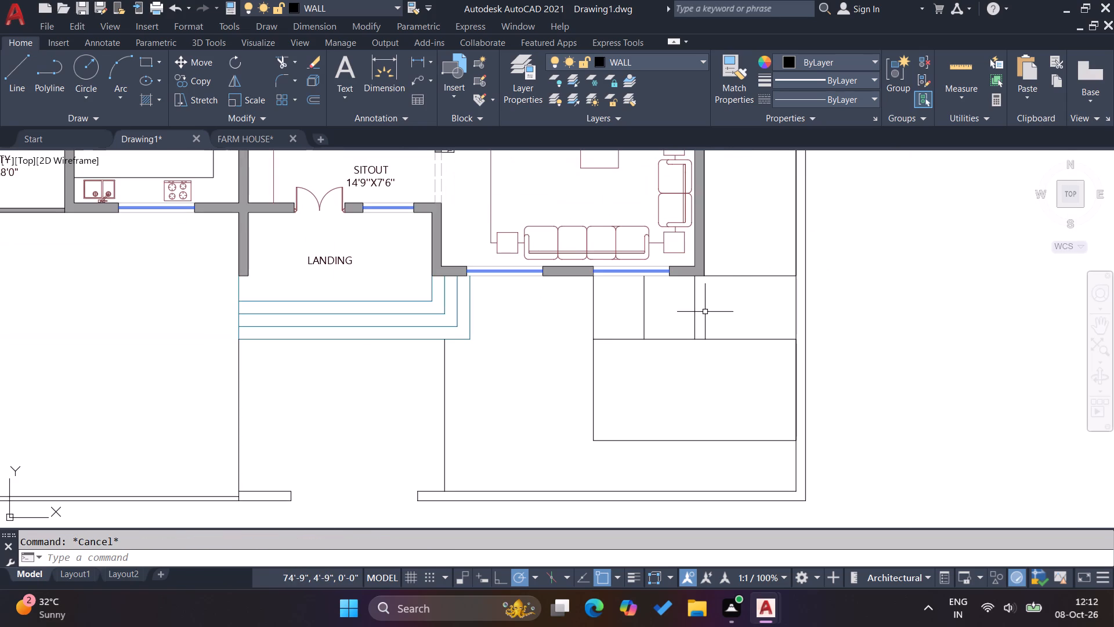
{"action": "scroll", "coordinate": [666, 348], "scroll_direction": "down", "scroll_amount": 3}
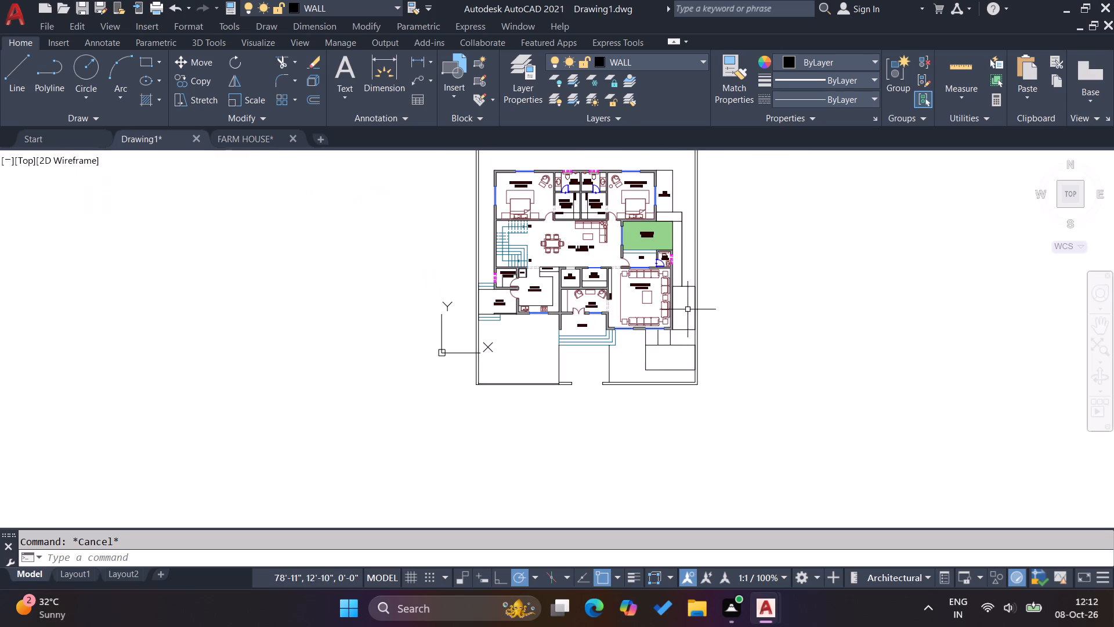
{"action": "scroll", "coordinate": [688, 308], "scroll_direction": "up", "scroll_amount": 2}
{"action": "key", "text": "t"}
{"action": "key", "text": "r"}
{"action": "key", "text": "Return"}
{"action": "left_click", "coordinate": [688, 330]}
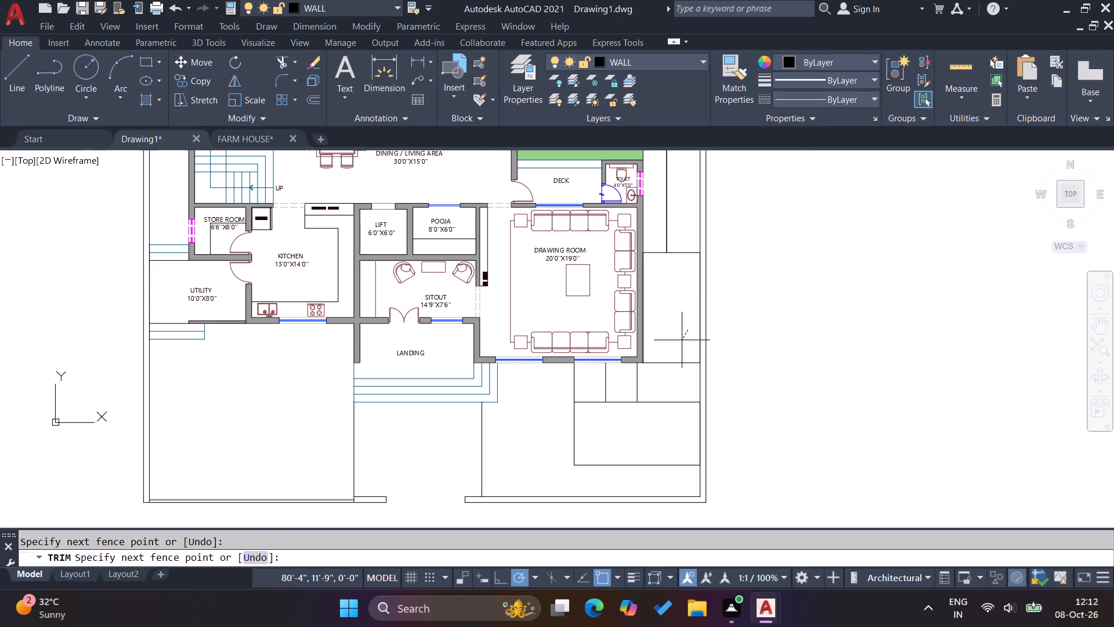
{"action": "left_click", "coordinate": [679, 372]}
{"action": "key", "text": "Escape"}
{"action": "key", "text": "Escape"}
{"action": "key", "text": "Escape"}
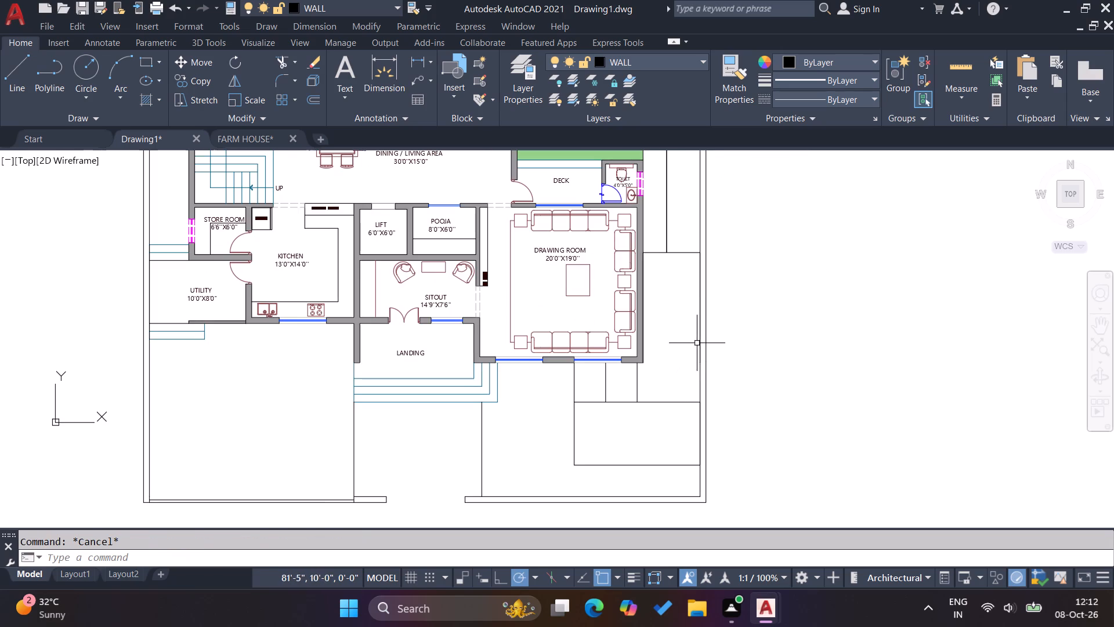
Delete the rectangle outline between the drawing room's side wall and the compound wall, keeping the compound wall lines.
{"action": "left_click", "coordinate": [701, 344]}
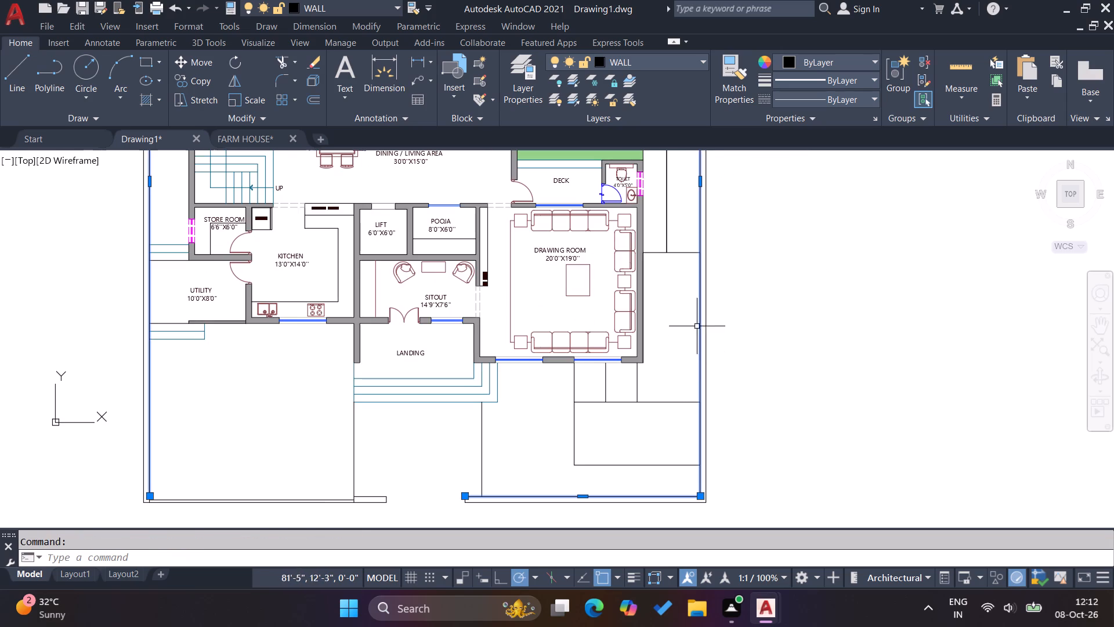
{"action": "left_click", "coordinate": [723, 312]}
{"action": "left_click", "coordinate": [681, 298]}
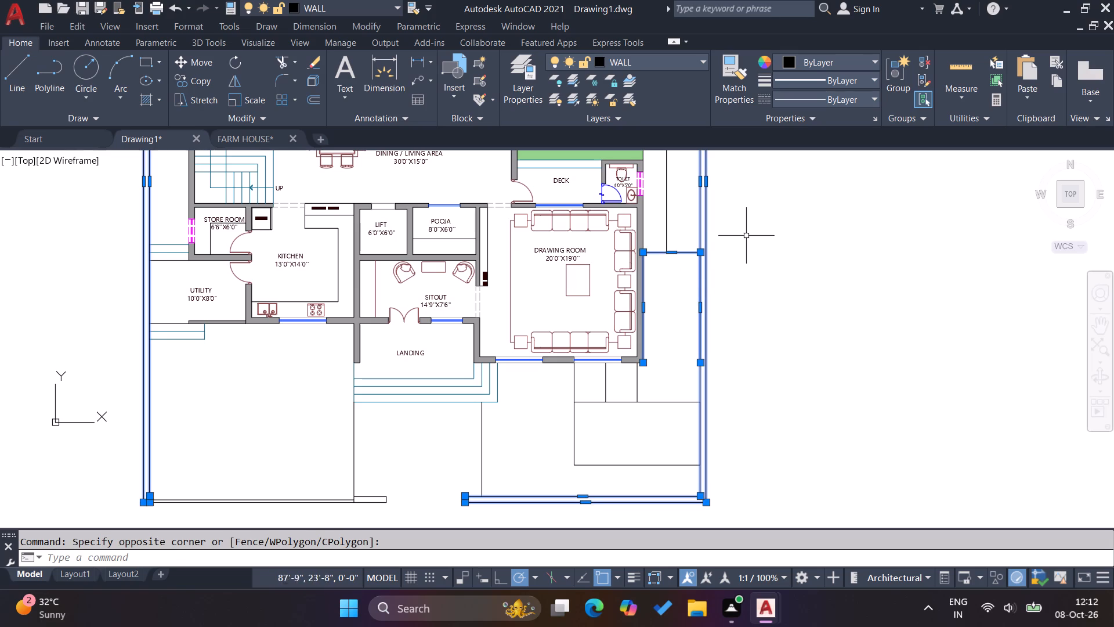
{"action": "left_click", "coordinate": [734, 230], "text": "shift"}
{"action": "left_click", "coordinate": [693, 203], "text": "shift"}
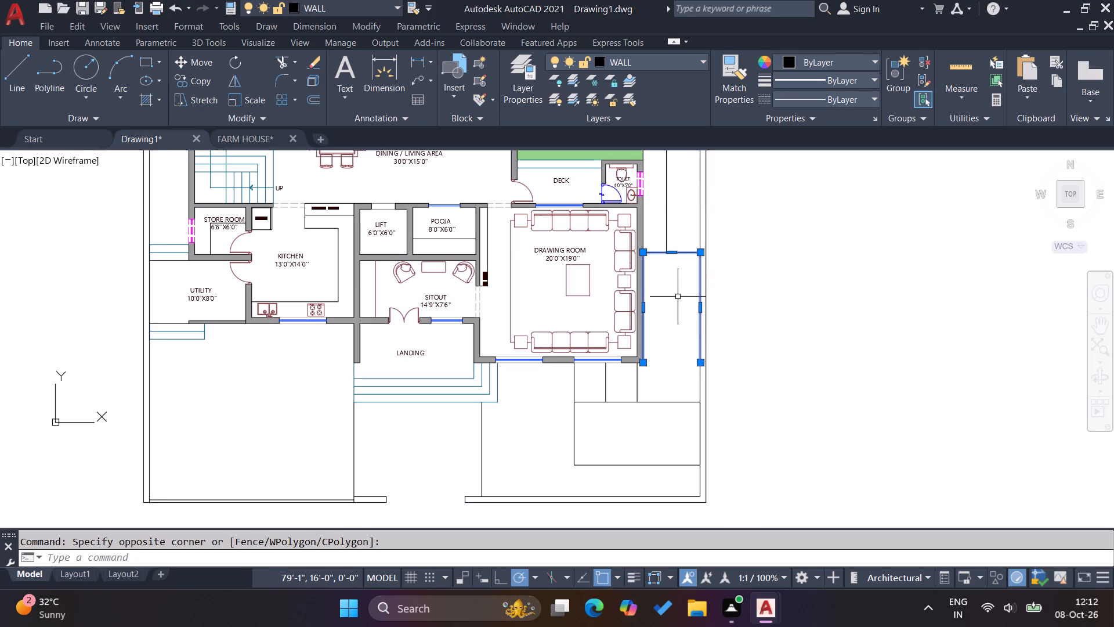
{"action": "key", "text": "Delete"}
Draw a short horizontal line from the lower end of the side-yard vertical line toward the compound wall.
{"action": "key", "text": "l"}
{"action": "key", "text": "Return"}
{"action": "scroll", "coordinate": [659, 245], "scroll_direction": "up", "scroll_amount": 1}
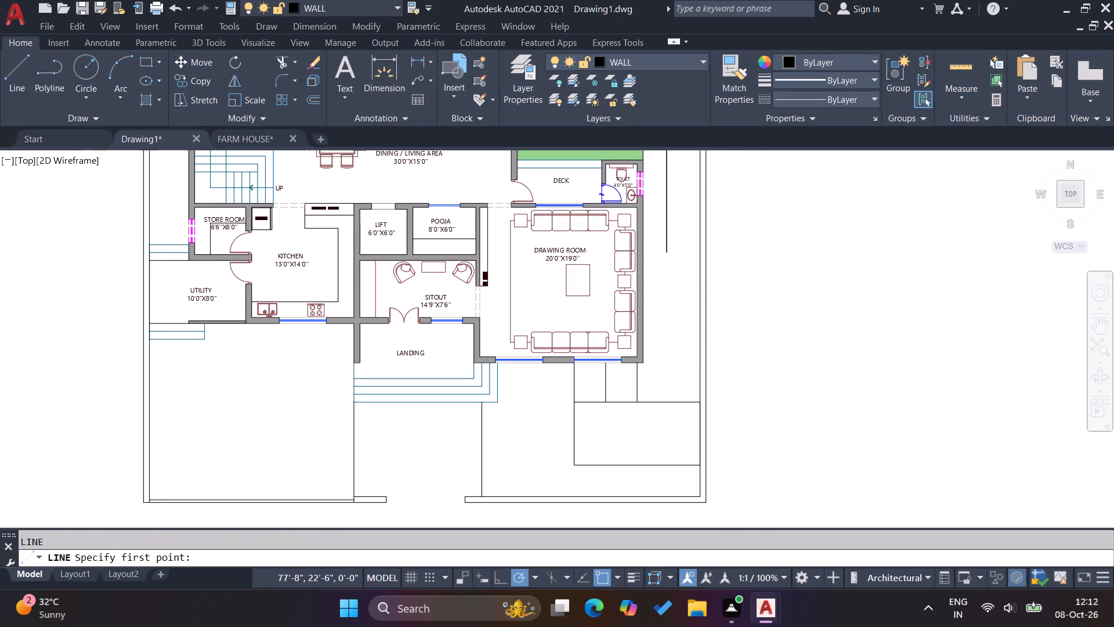
{"action": "scroll", "coordinate": [659, 245], "scroll_direction": "up", "scroll_amount": 1}
{"action": "left_click", "coordinate": [676, 260]}
{"action": "left_click", "coordinate": [712, 262]}
{"action": "key", "text": "Escape"}
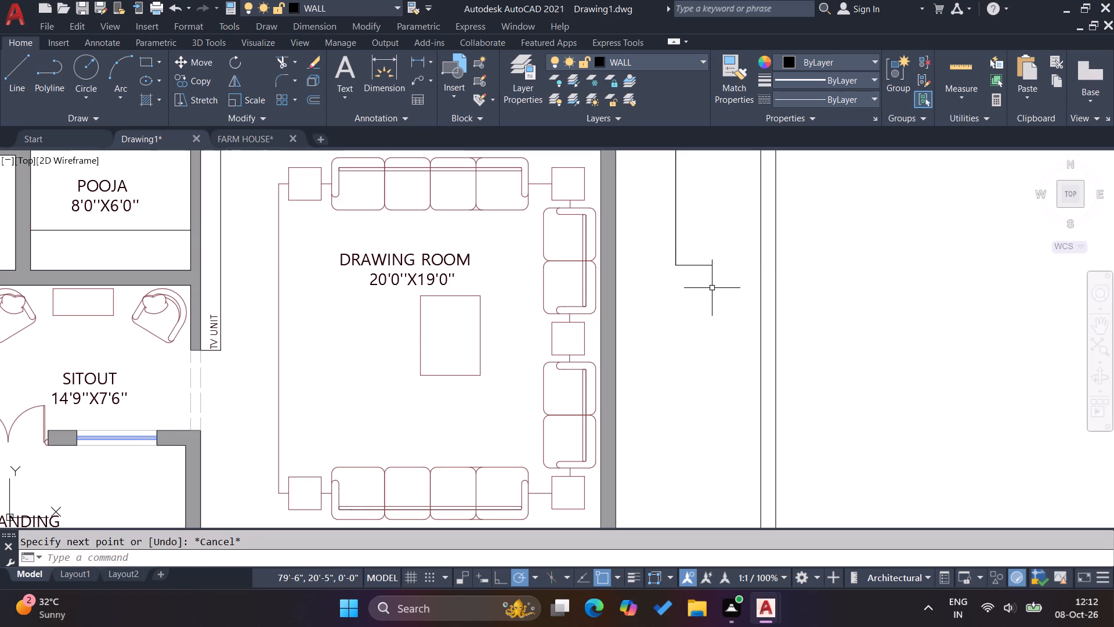
Extend the short horizontal line both ways to the compound wall's inner face and the drawing room's side wall.
{"action": "type", "text": "EX"}
{"action": "key", "text": "Return"}
{"action": "left_click", "coordinate": [701, 258]}
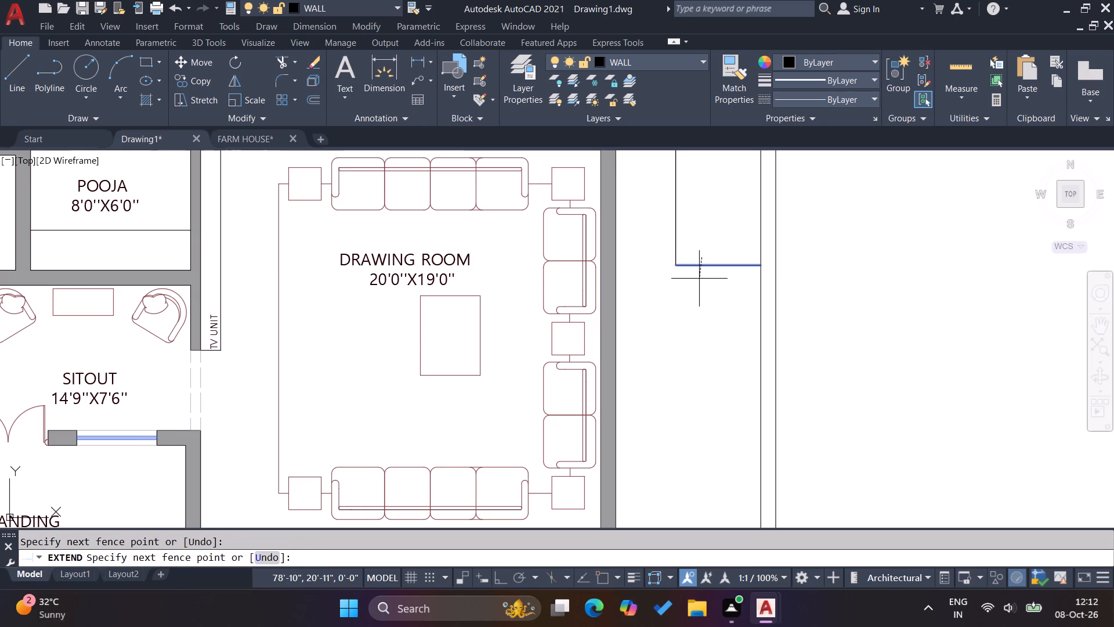
{"action": "left_click", "coordinate": [699, 279]}
{"action": "left_click", "coordinate": [689, 255]}
{"action": "left_click", "coordinate": [679, 280]}
{"action": "scroll", "coordinate": [679, 278], "scroll_direction": "down", "scroll_amount": 2}
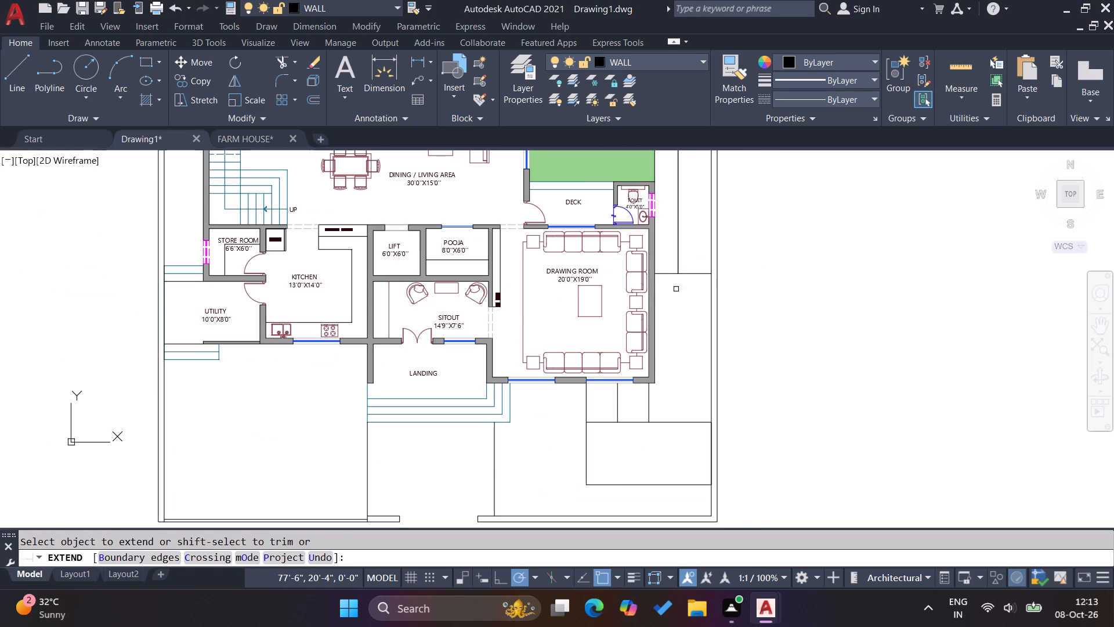
{"action": "key", "text": "Escape"}
{"action": "key", "text": "Escape"}
Delete the shorter of the two overlapping vertical lines in the side yard beside the landscape area and toilet.
{"action": "scroll", "coordinate": [676, 298], "scroll_direction": "down", "scroll_amount": 2}
{"action": "scroll", "coordinate": [686, 256], "scroll_direction": "up", "scroll_amount": 2}
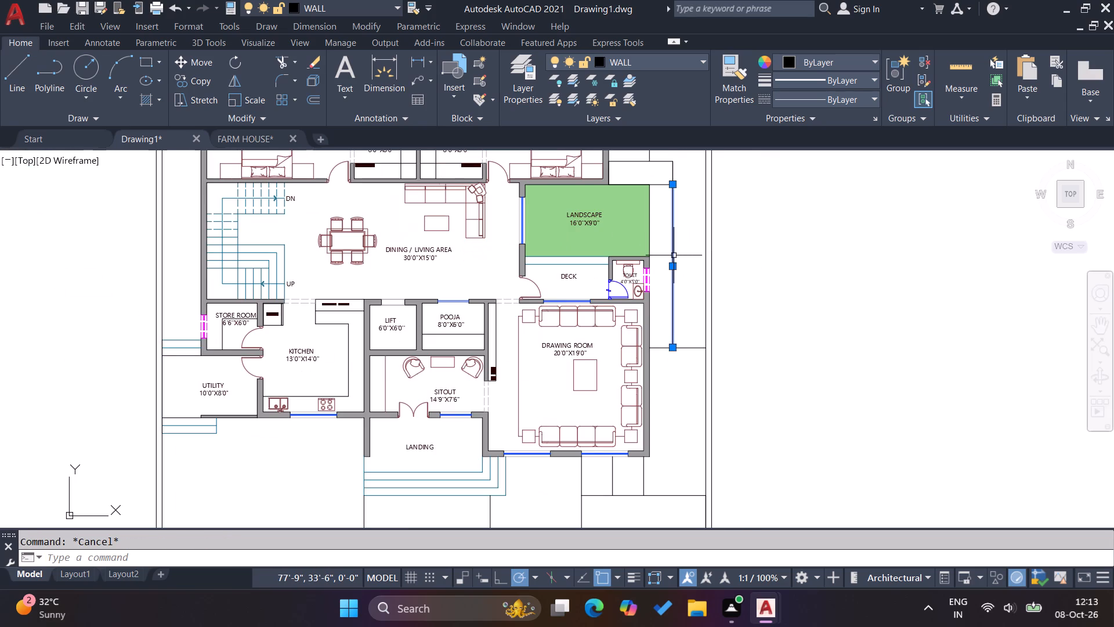
{"action": "left_click", "coordinate": [674, 255]}
{"action": "key", "text": "Delete"}
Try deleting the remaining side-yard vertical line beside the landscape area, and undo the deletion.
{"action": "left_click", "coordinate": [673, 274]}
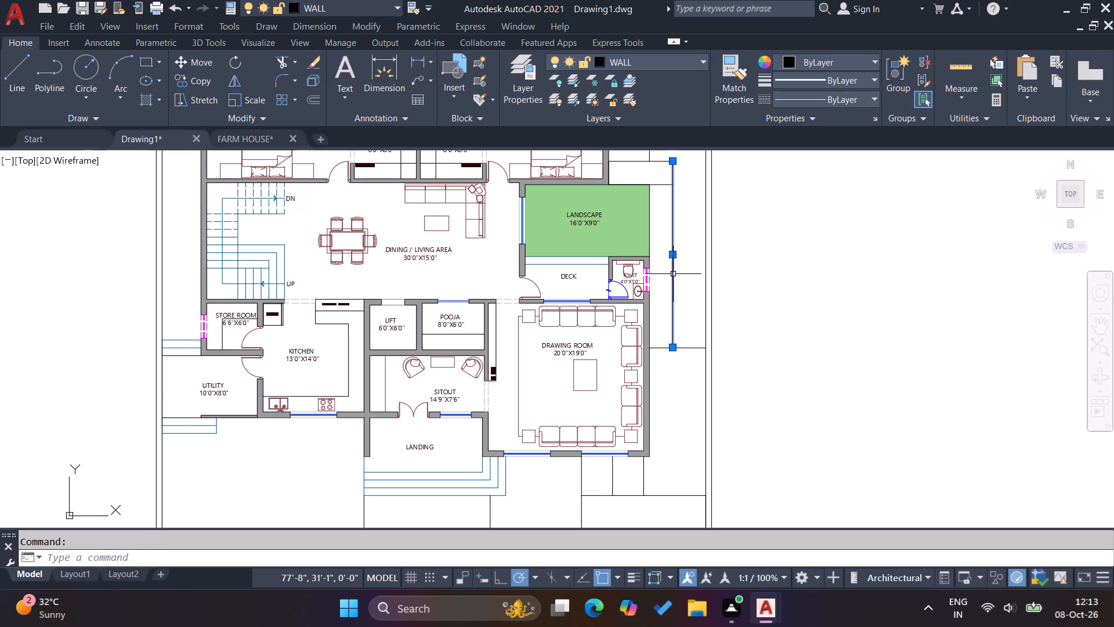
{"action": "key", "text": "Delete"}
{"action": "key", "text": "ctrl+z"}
Delete the small rectangle above the landscape area, between the bedroom wall and the side-yard vertical line.
{"action": "scroll", "coordinate": [691, 292], "scroll_direction": "down", "scroll_amount": 1}
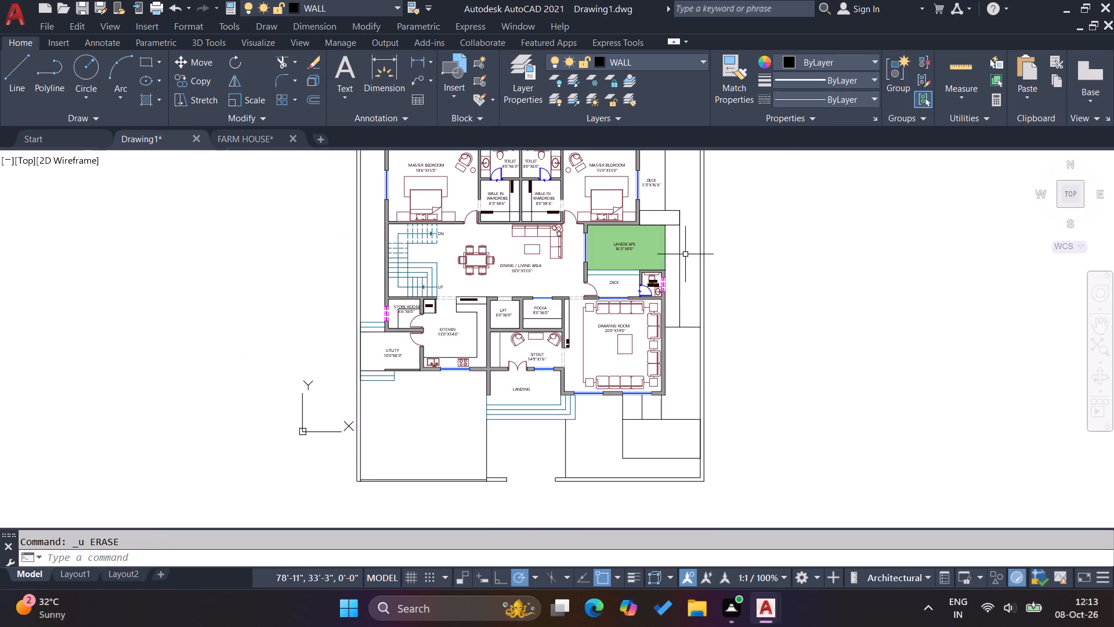
{"action": "scroll", "coordinate": [676, 218], "scroll_direction": "up", "scroll_amount": 3}
{"action": "left_click", "coordinate": [674, 264]}
{"action": "left_click", "coordinate": [658, 232]}
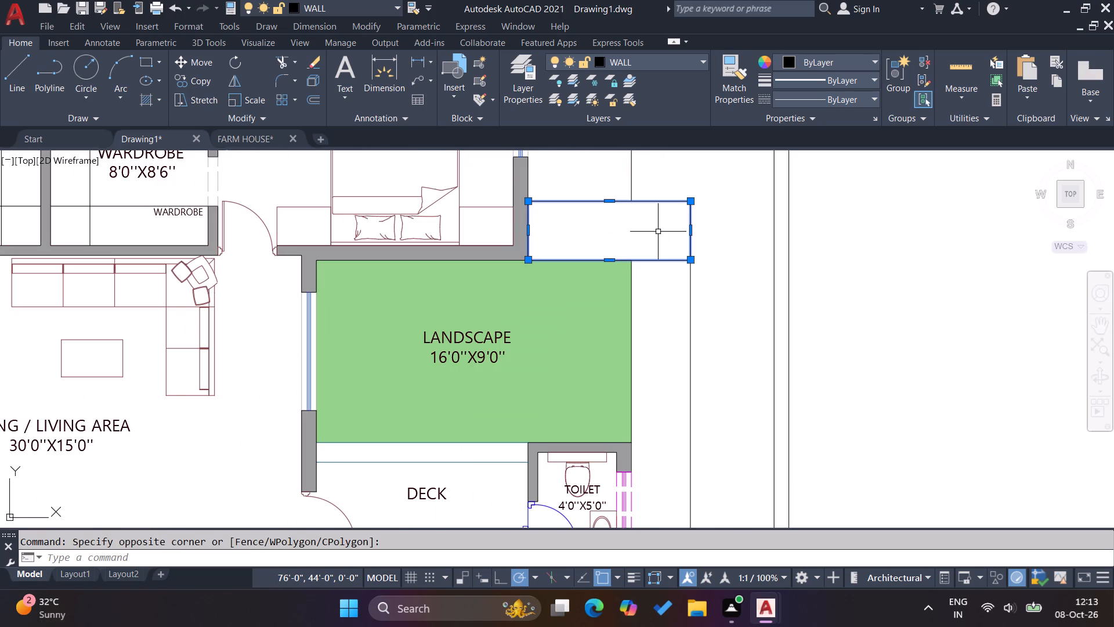
{"action": "key", "text": "Delete"}
Draw a horizontal line from the side-yard line's upper end to the lower end of the deck's outer edge line.
{"action": "key", "text": "l"}
{"action": "key", "text": "Return"}
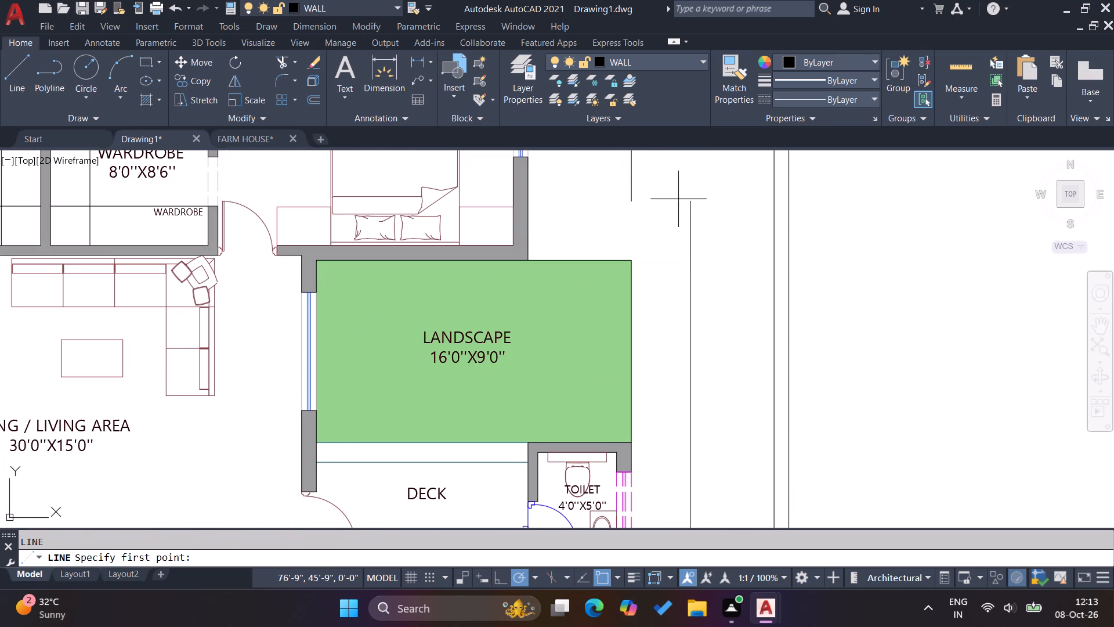
{"action": "left_click", "coordinate": [689, 203]}
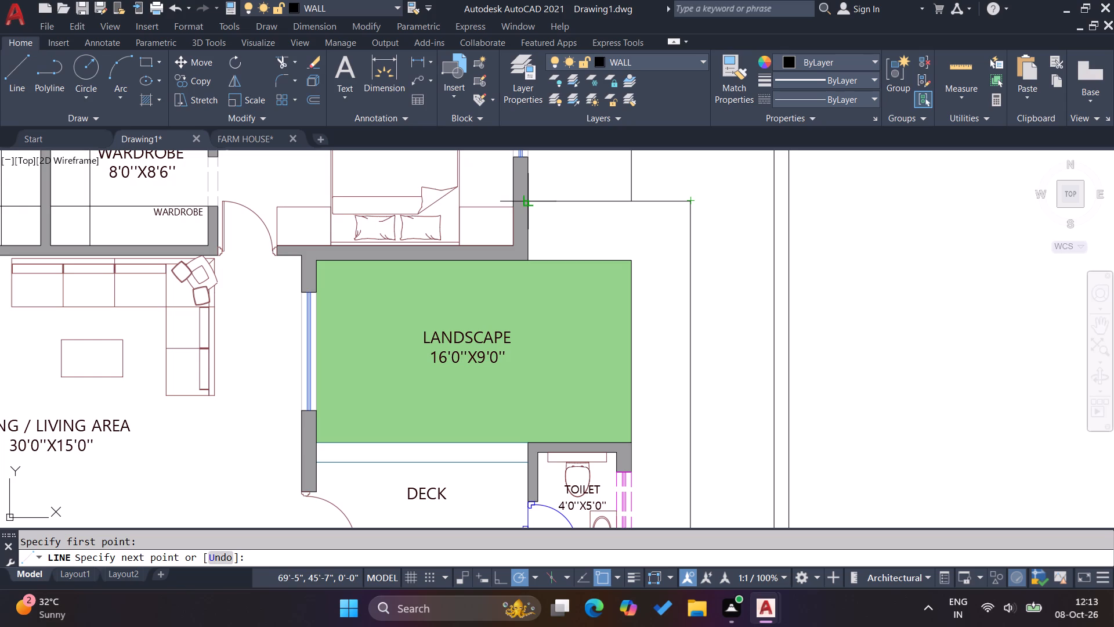
{"action": "left_click", "coordinate": [629, 200]}
{"action": "key", "text": "Escape"}
{"action": "key", "text": "Escape"}
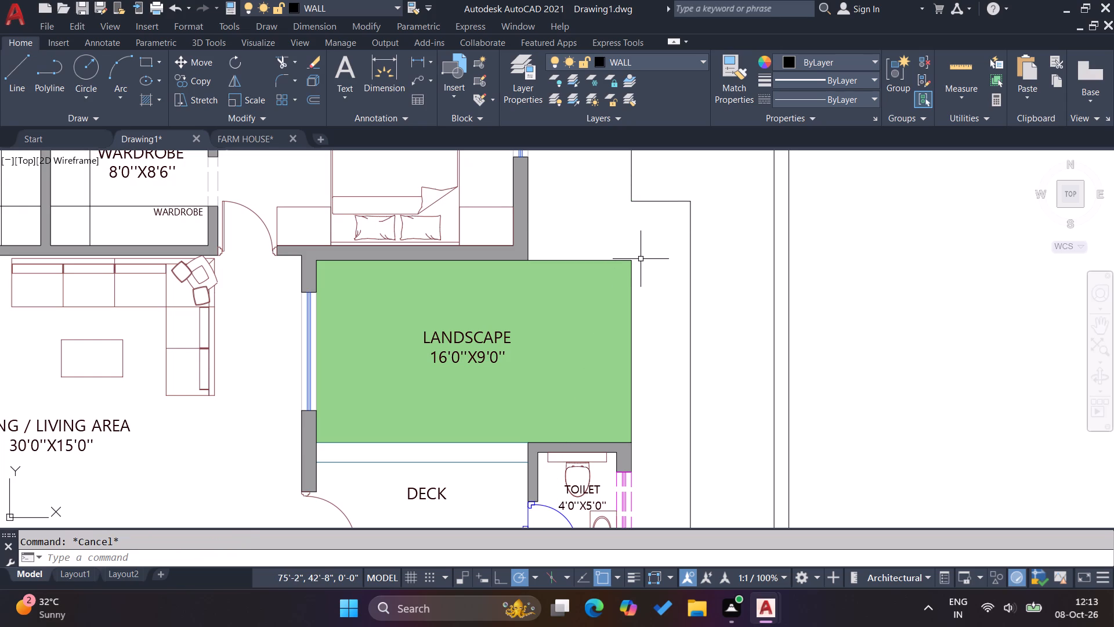
Extend the deck's outer edge line down to the landscape area's upper corner.
{"action": "type", "text": "EX"}
{"action": "key", "text": "Return"}
{"action": "left_click", "coordinate": [639, 196]}
{"action": "left_click", "coordinate": [623, 187]}
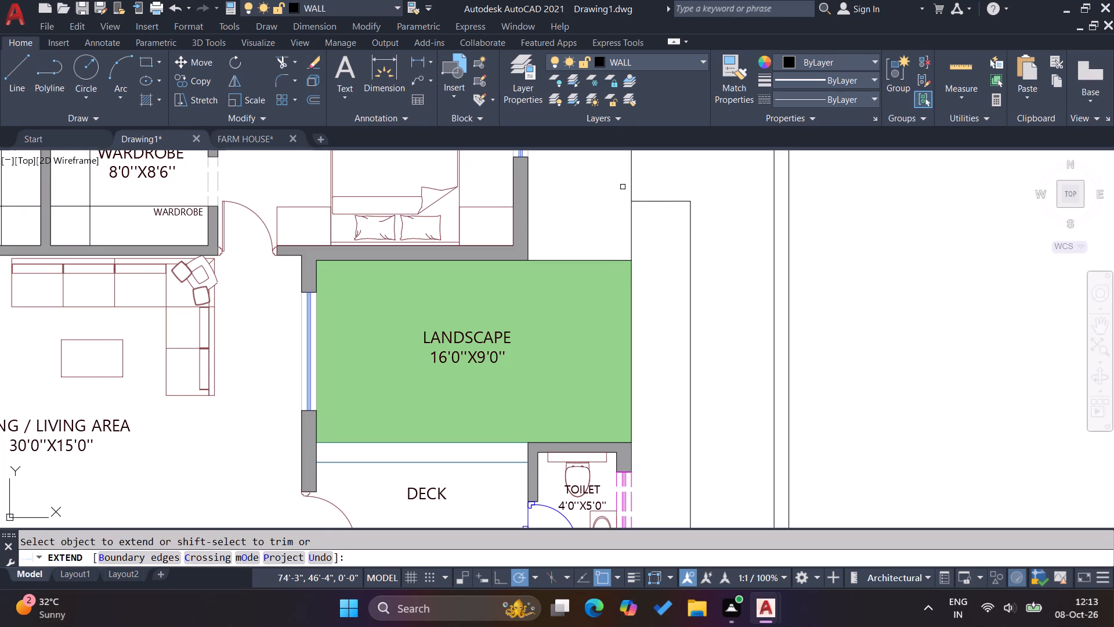
{"action": "key", "text": "Escape"}
{"action": "key", "text": "Escape"}
{"action": "key", "text": "Escape"}
{"action": "key", "text": "Escape"}
{"action": "scroll", "coordinate": [619, 298], "scroll_direction": "down", "scroll_amount": 2}
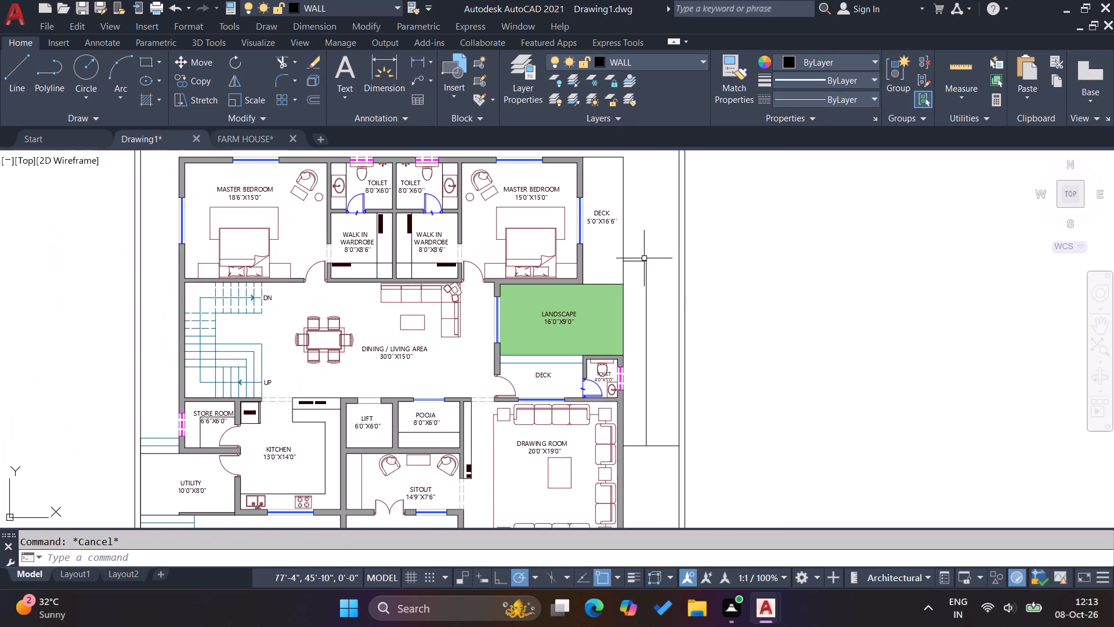
{"action": "scroll", "coordinate": [644, 257], "scroll_direction": "up", "scroll_amount": 2}
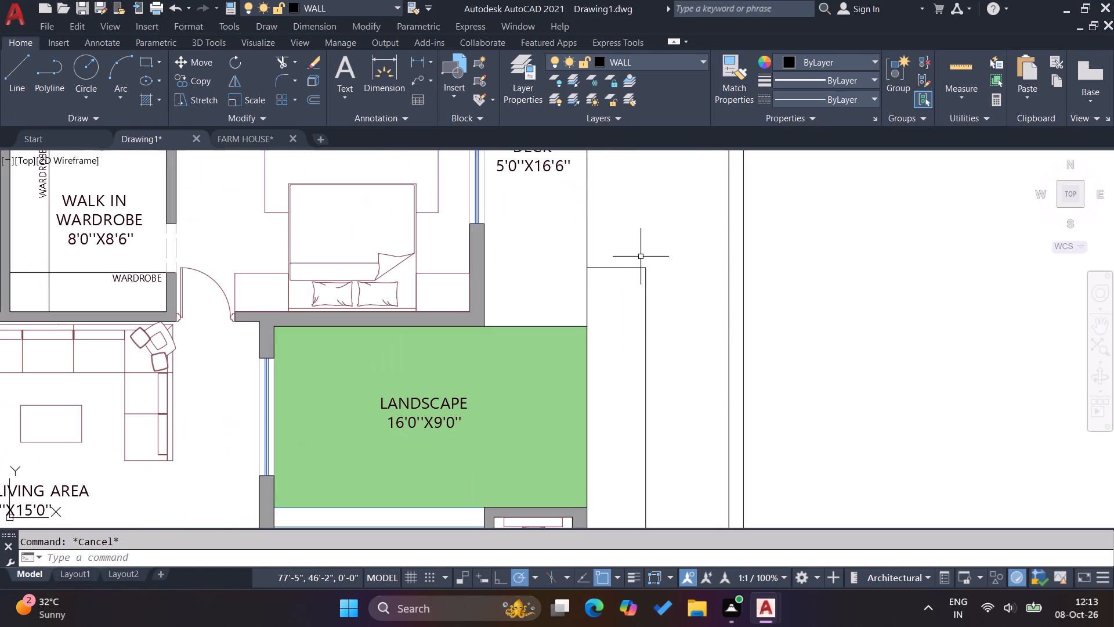
{"action": "scroll", "coordinate": [603, 325], "scroll_direction": "down", "scroll_amount": 2}
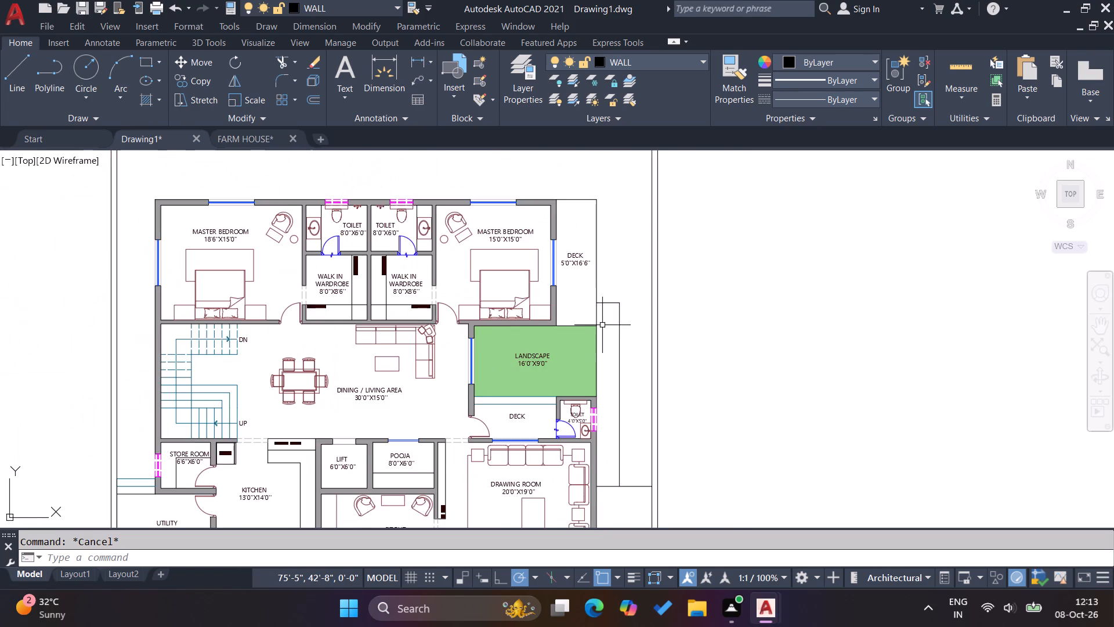
{"action": "scroll", "coordinate": [602, 325], "scroll_direction": "down", "scroll_amount": 1}
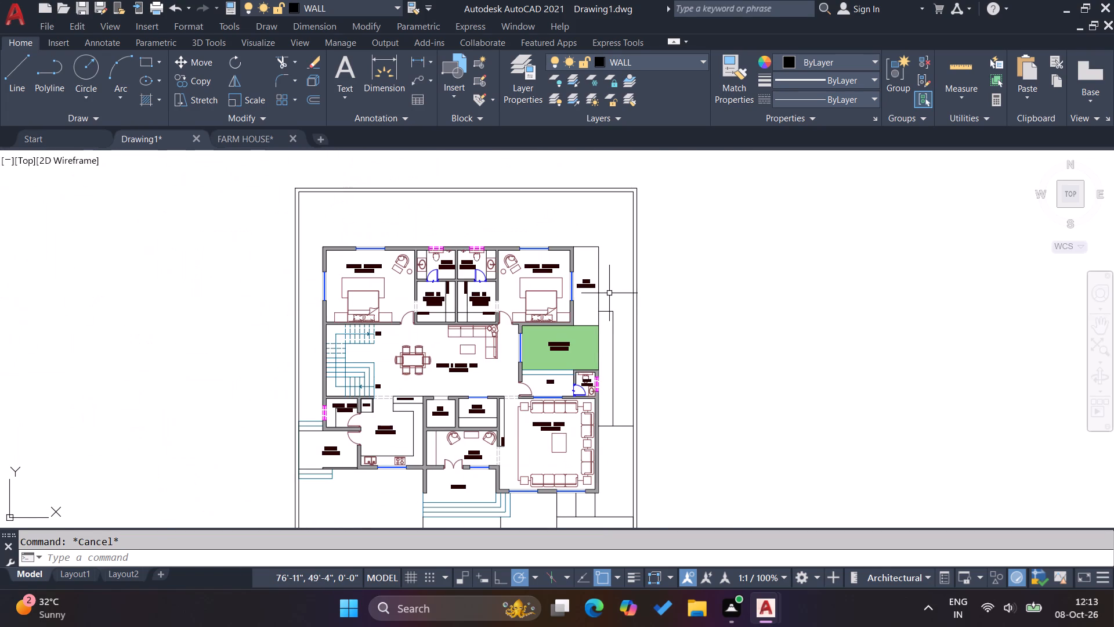
Draw a horizontal line from the side-yard line's upper end across to the inner face of the compound wall.
{"action": "key", "text": "l"}
{"action": "key", "text": "Return"}
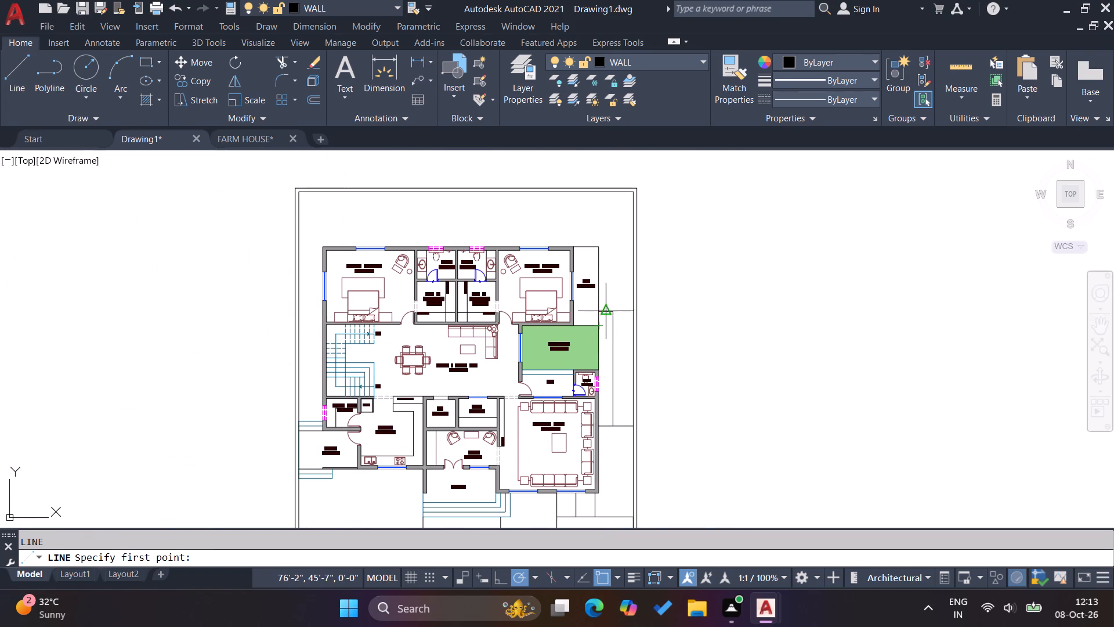
{"action": "scroll", "coordinate": [607, 315], "scroll_direction": "up", "scroll_amount": 3}
{"action": "left_click", "coordinate": [626, 300]}
{"action": "left_click", "coordinate": [705, 302]}
{"action": "key", "text": "Return"}
{"action": "scroll", "coordinate": [639, 339], "scroll_direction": "down", "scroll_amount": 3}
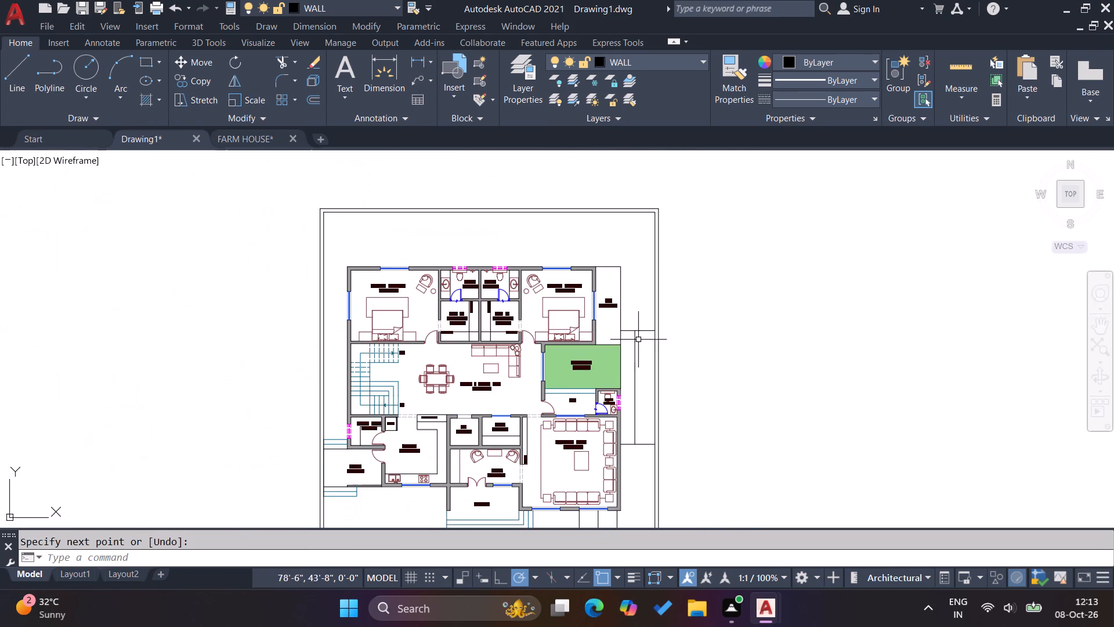
Draw a vertical line from the 5'0"X16'6" deck's upper outer corner up to the rear compound wall's inner face.
{"action": "scroll", "coordinate": [621, 262], "scroll_direction": "up", "scroll_amount": 3}
{"action": "key", "text": "Return"}
{"action": "left_click", "coordinate": [613, 278]}
{"action": "scroll", "coordinate": [638, 289], "scroll_direction": "down", "scroll_amount": 2}
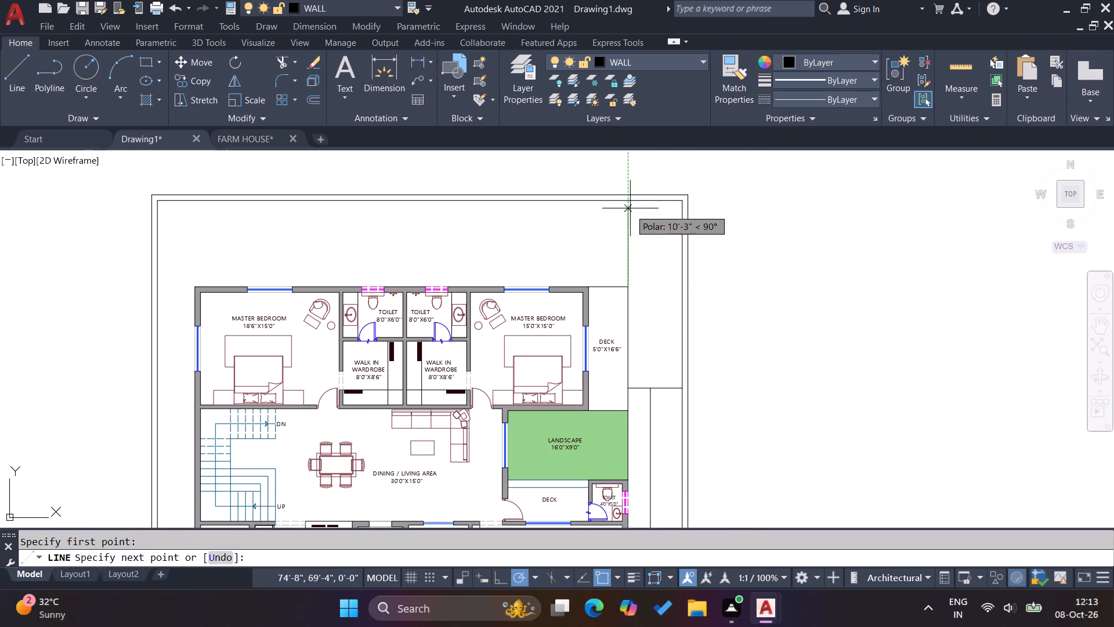
{"action": "left_click", "coordinate": [630, 204]}
{"action": "key", "text": "Return"}
{"action": "key", "text": "Escape"}
{"action": "key", "text": "Escape"}
{"action": "scroll", "coordinate": [650, 272], "scroll_direction": "down", "scroll_amount": 2}
{"action": "scroll", "coordinate": [485, 255], "scroll_direction": "up", "scroll_amount": 2}
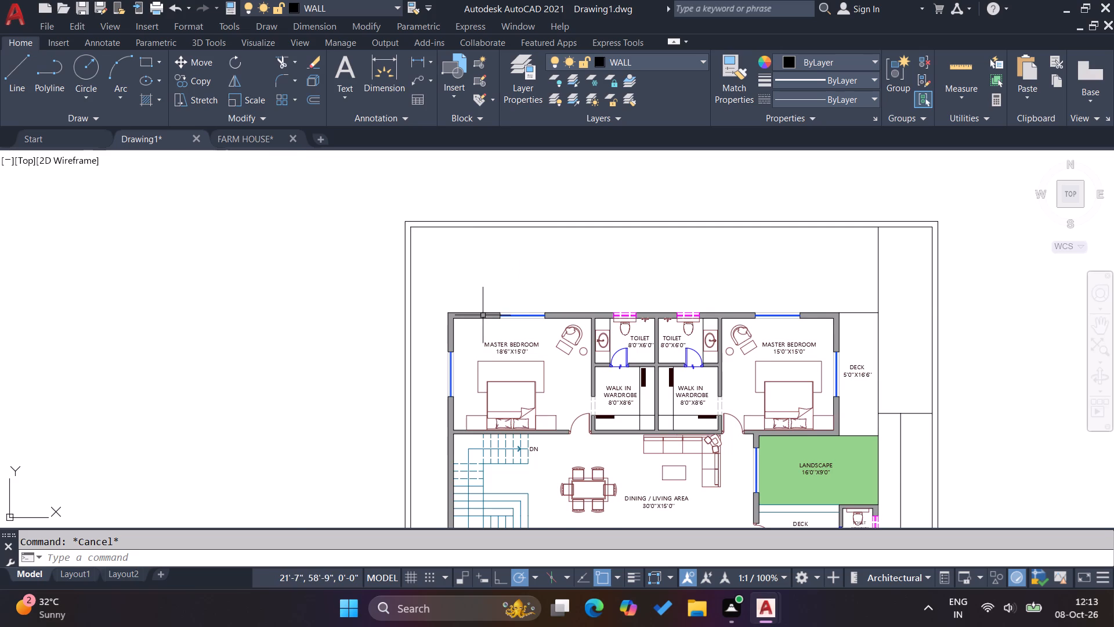
Outline a 5' deep rectangular strip behind the 18'6"X15'0" master bedroom, from its outer corner to its toilet-side wall.
{"action": "scroll", "coordinate": [482, 316], "scroll_direction": "up", "scroll_amount": 2}
{"action": "key", "text": "l"}
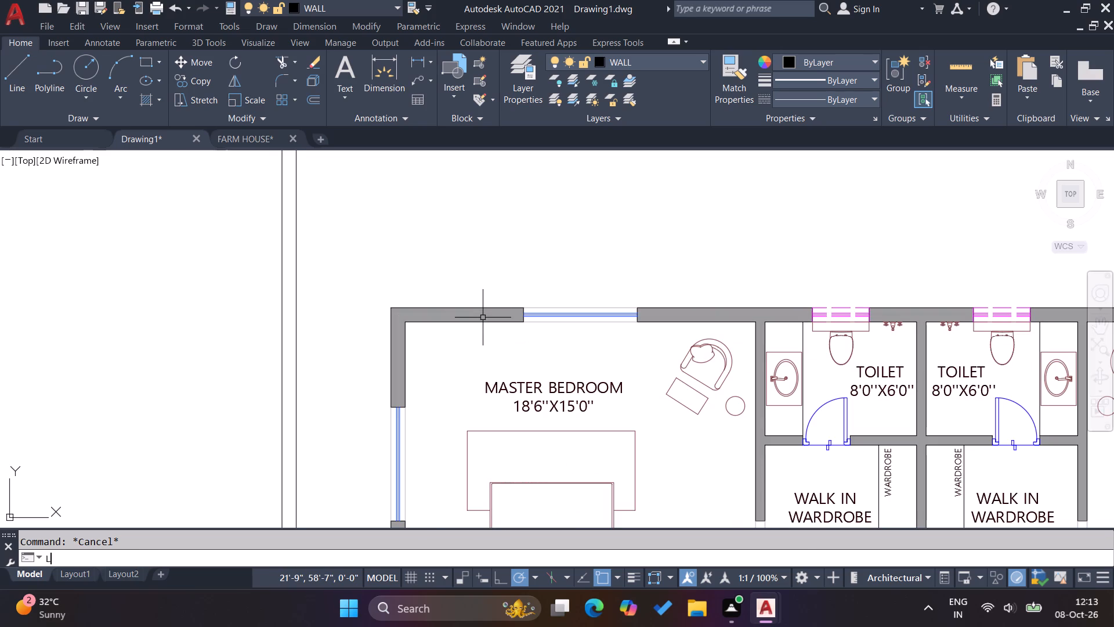
{"action": "key", "text": "Return"}
{"action": "left_click", "coordinate": [389, 305]}
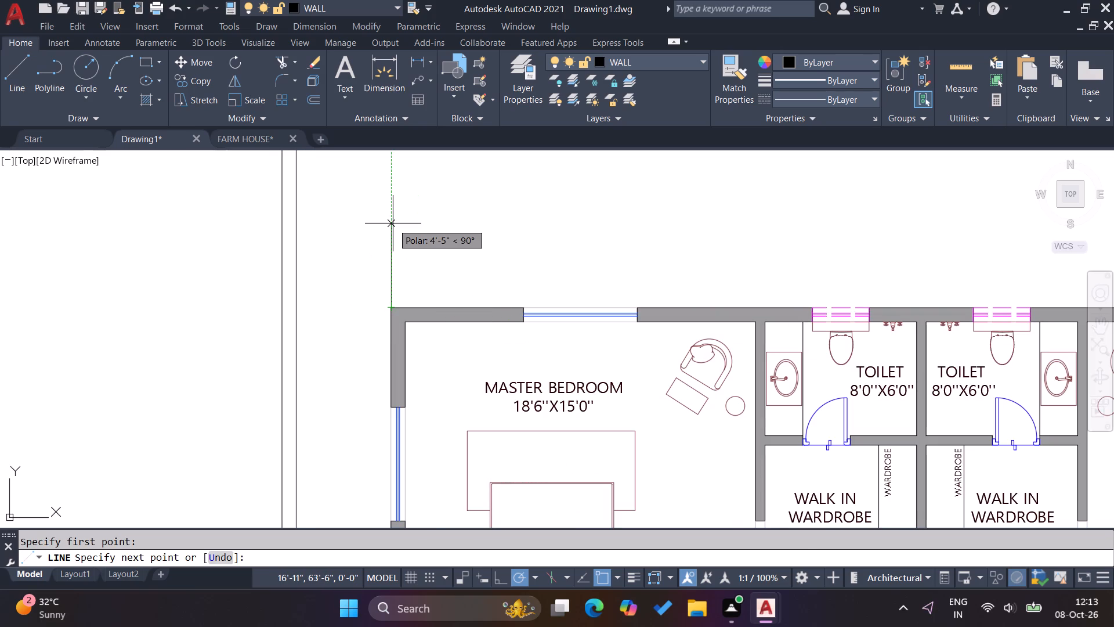
{"action": "type", "text": "5'"}
{"action": "key", "text": "Return"}
{"action": "scroll", "coordinate": [424, 235], "scroll_direction": "down", "scroll_amount": 2}
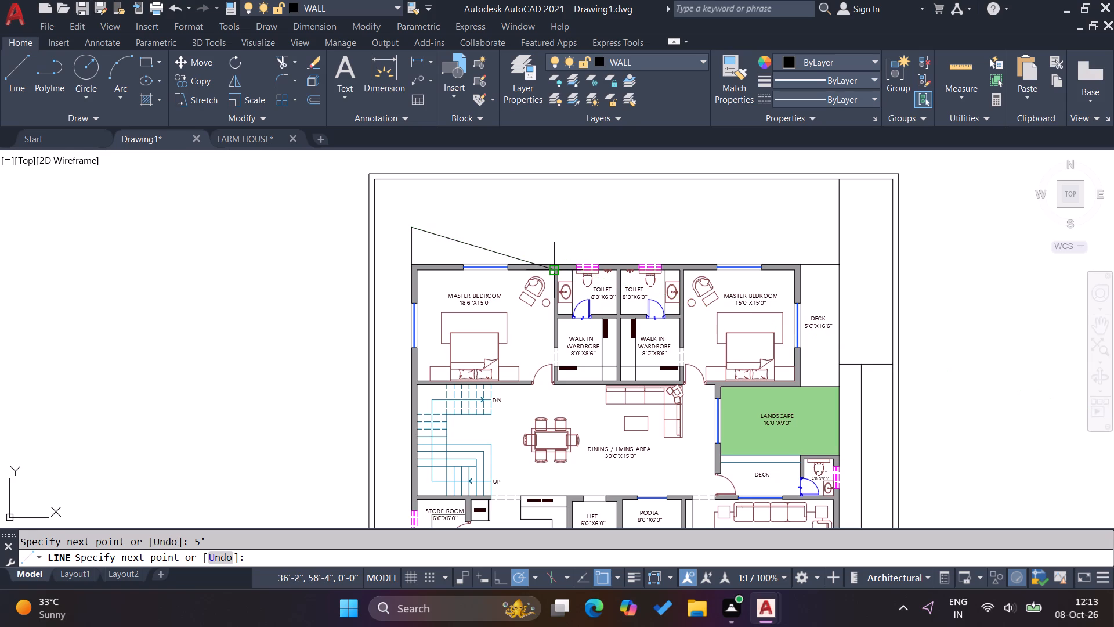
{"action": "left_click", "coordinate": [552, 230]}
{"action": "scroll", "coordinate": [556, 261], "scroll_direction": "up", "scroll_amount": 4}
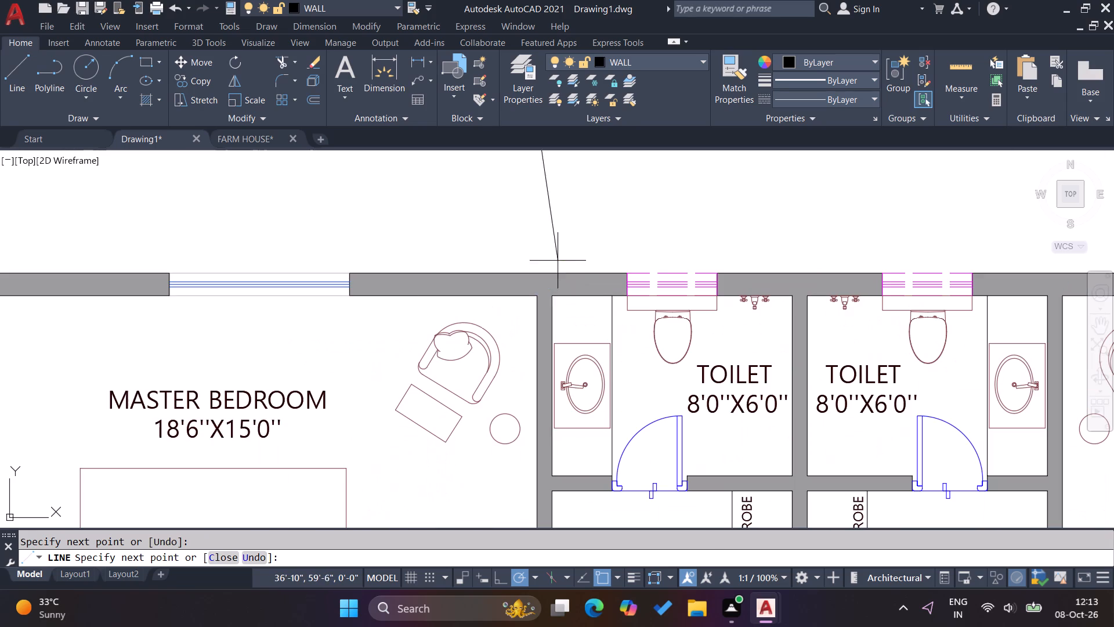
{"action": "left_click", "coordinate": [538, 276]}
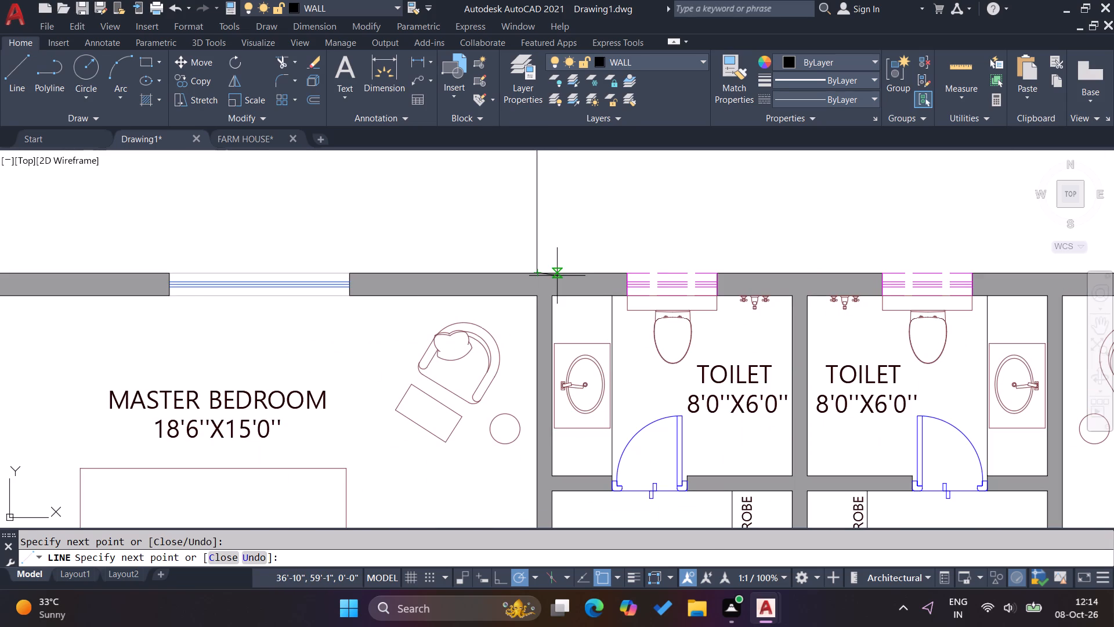
{"action": "key", "text": "Escape"}
{"action": "key", "text": "Escape"}
{"action": "key", "text": "Escape"}
{"action": "scroll", "coordinate": [566, 281], "scroll_direction": "down", "scroll_amount": 2}
{"action": "key", "text": "Escape"}
Move the rear strip's toilet-side vertical line 4' horizontally into the strip.
{"action": "left_click", "coordinate": [569, 255]}
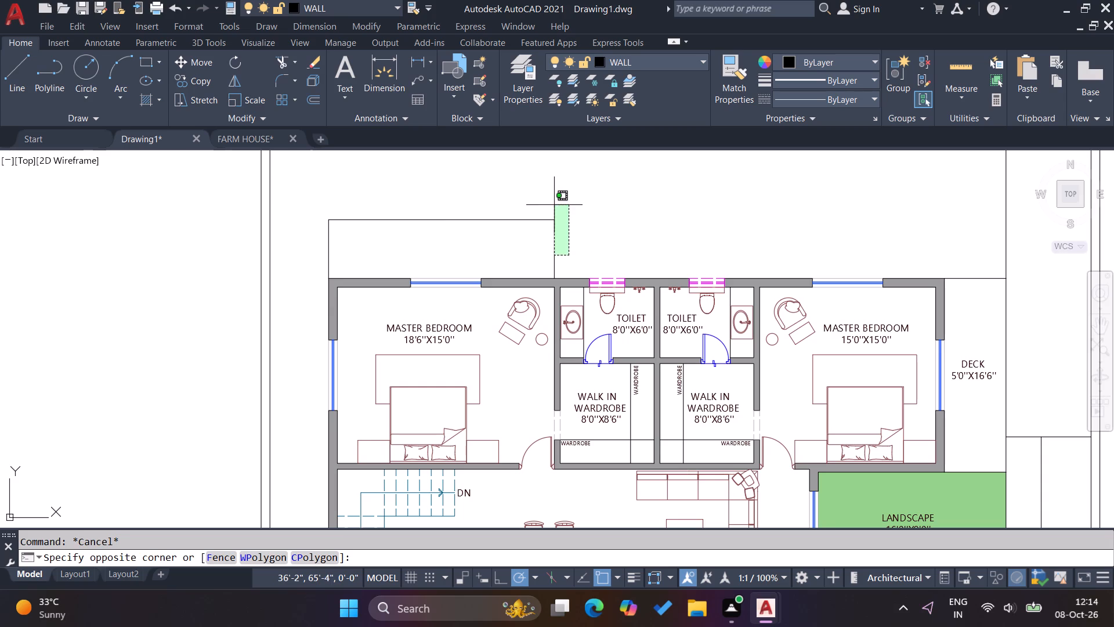
{"action": "left_click", "coordinate": [554, 205]}
{"action": "key", "text": "Escape"}
{"action": "left_click", "coordinate": [559, 254]}
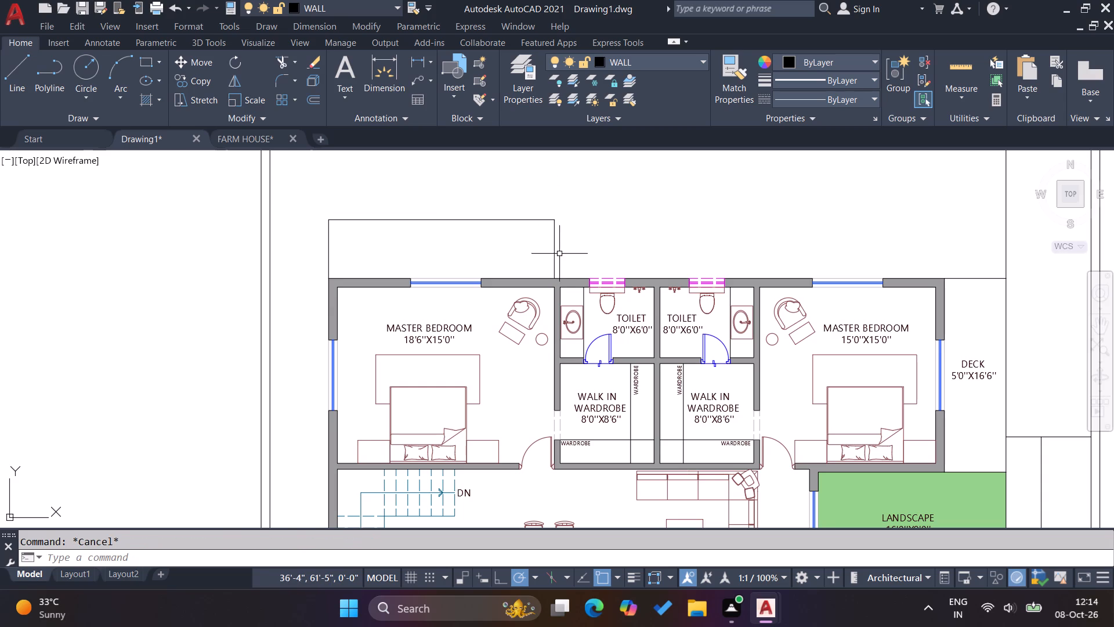
{"action": "left_click", "coordinate": [547, 245]}
{"action": "key", "text": "m"}
{"action": "key", "text": "Return"}
{"action": "left_click", "coordinate": [551, 252]}
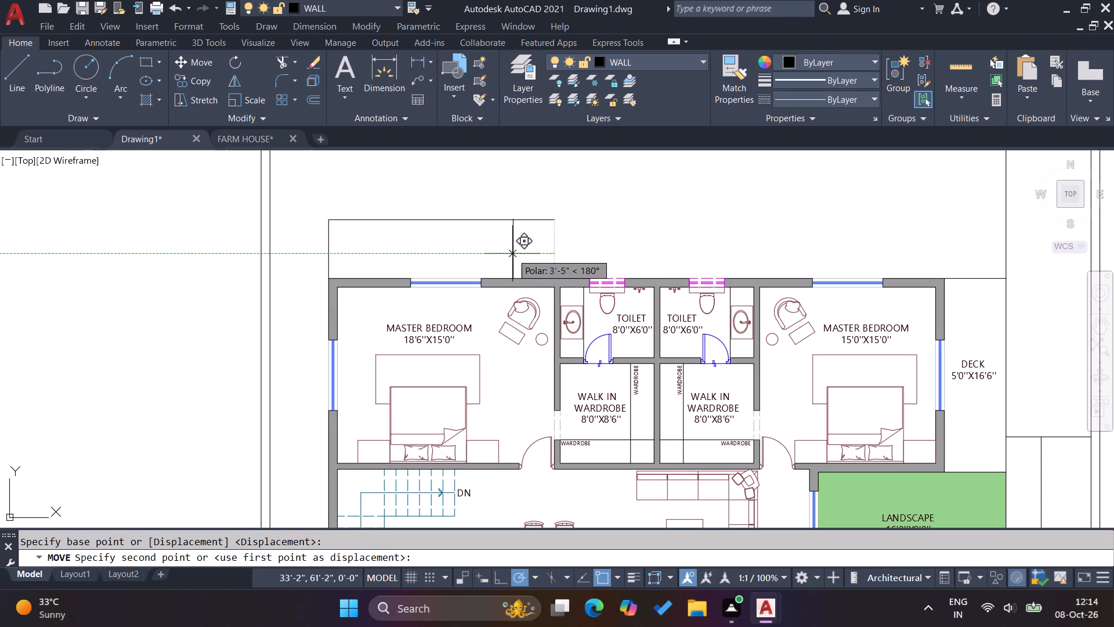
{"action": "type", "text": "4'"}
{"action": "key", "text": "Return"}
{"action": "key", "text": "Escape"}
{"action": "key", "text": "Escape"}
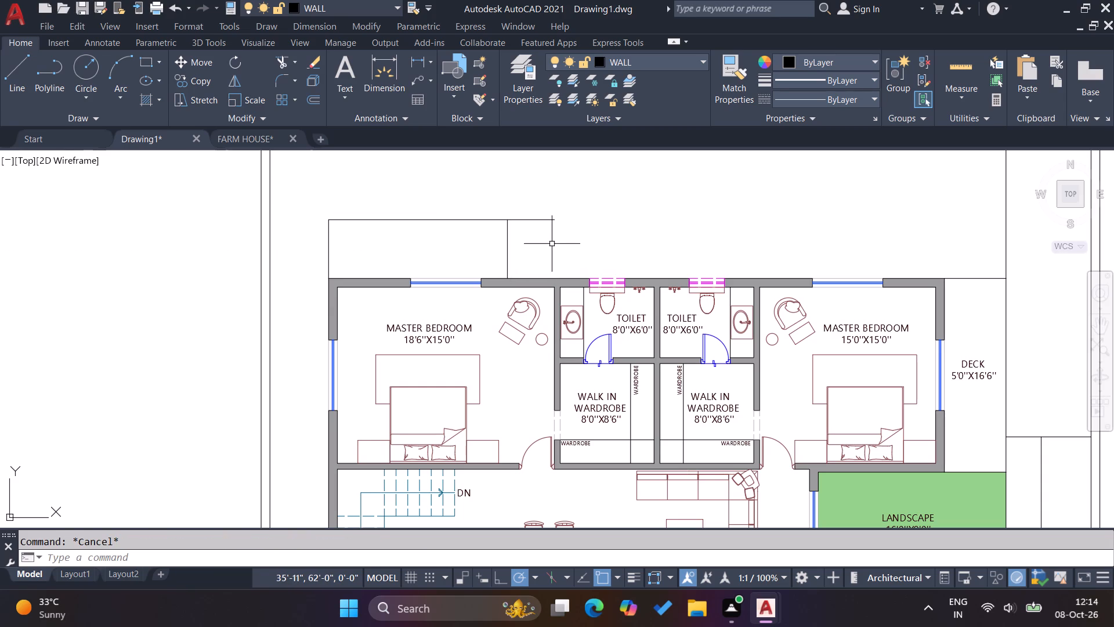
Draw a vertical line closing the rear strip's open toilet-side end down to the bedroom wall.
{"action": "key", "text": "l"}
{"action": "key", "text": "Return"}
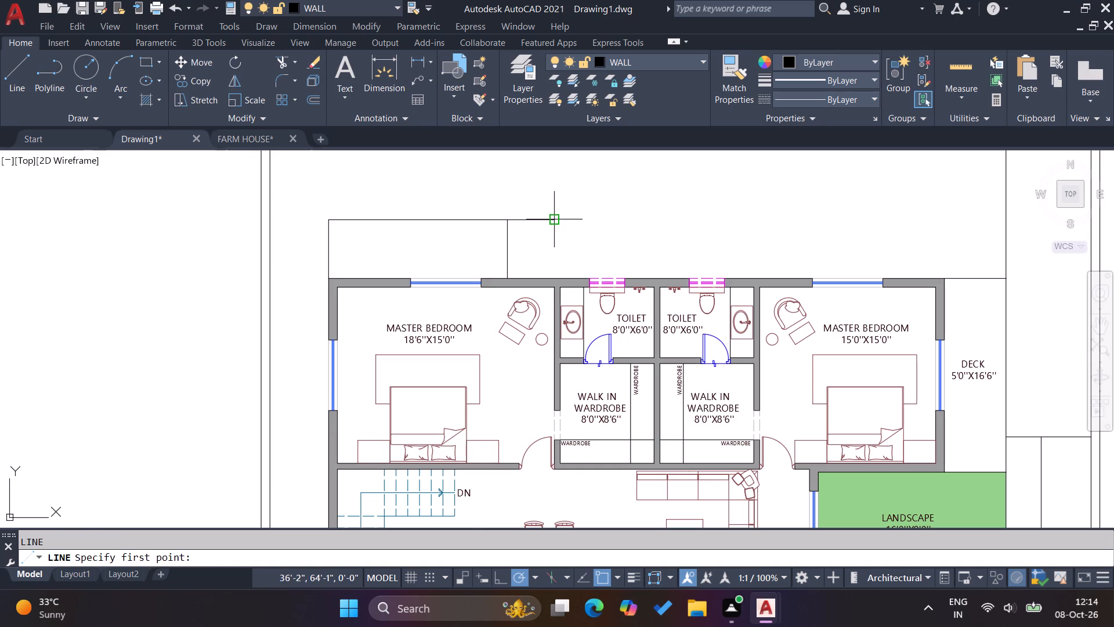
{"action": "left_click", "coordinate": [555, 221]}
{"action": "left_click", "coordinate": [555, 275]}
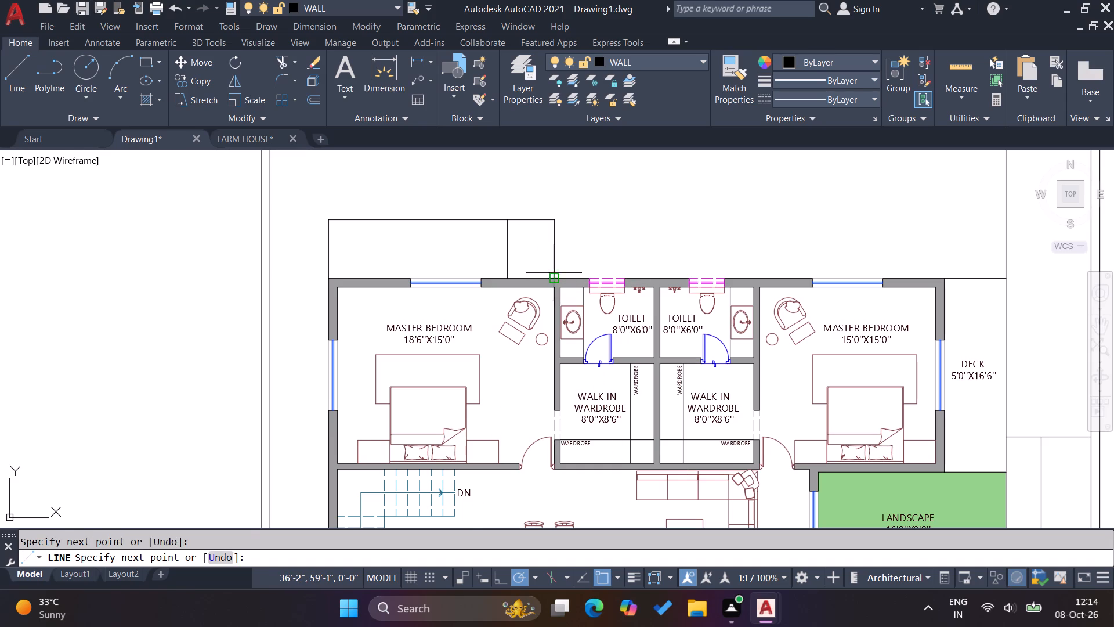
{"action": "key", "text": "Escape"}
{"action": "key", "text": "Escape"}
{"action": "scroll", "coordinate": [558, 276], "scroll_direction": "down", "scroll_amount": 3}
{"action": "key", "text": "Escape"}
Draw a vertical line from the rear strip's upper left corner up to the compound wall's inner face.
{"action": "scroll", "coordinate": [520, 259], "scroll_direction": "up", "scroll_amount": 3}
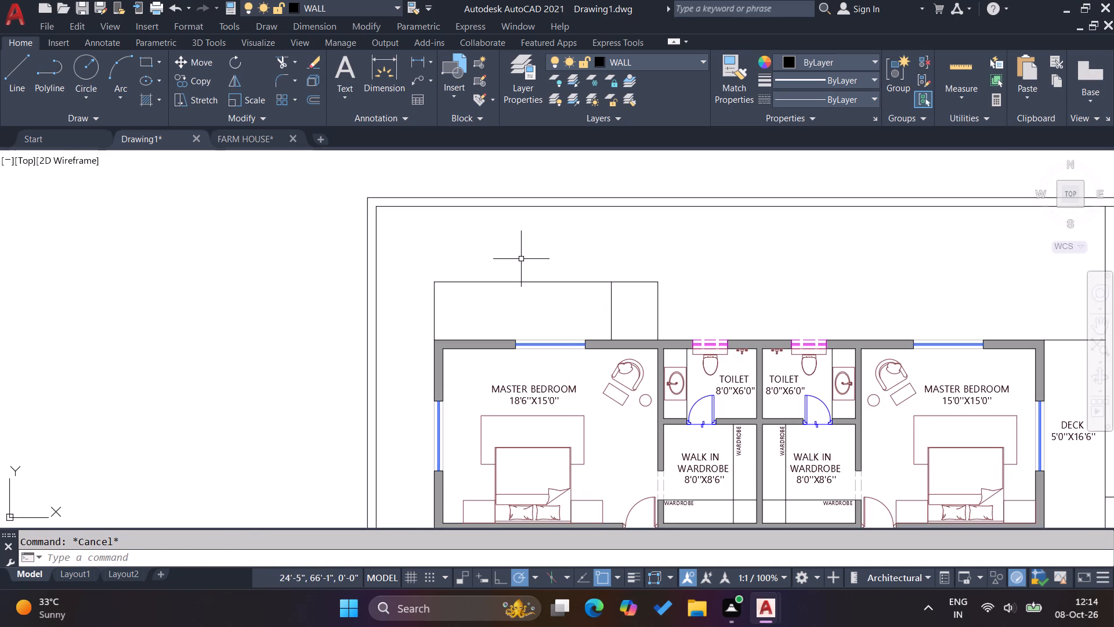
{"action": "scroll", "coordinate": [583, 319], "scroll_direction": "down", "scroll_amount": 1}
{"action": "scroll", "coordinate": [513, 281], "scroll_direction": "up", "scroll_amount": 1}
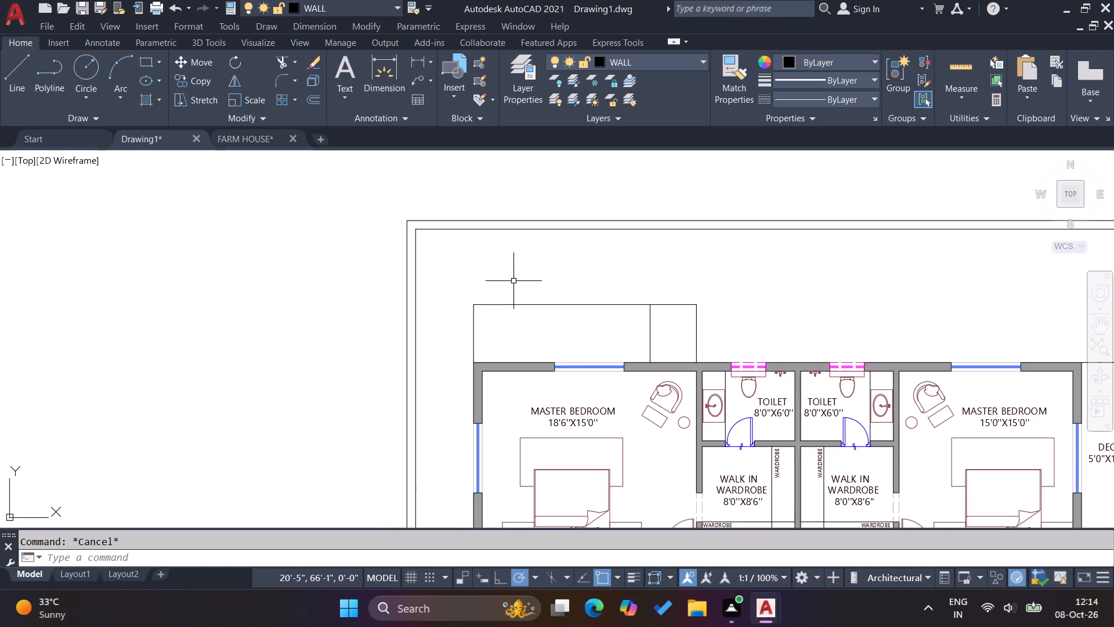
{"action": "key", "text": "l"}
{"action": "key", "text": "Return"}
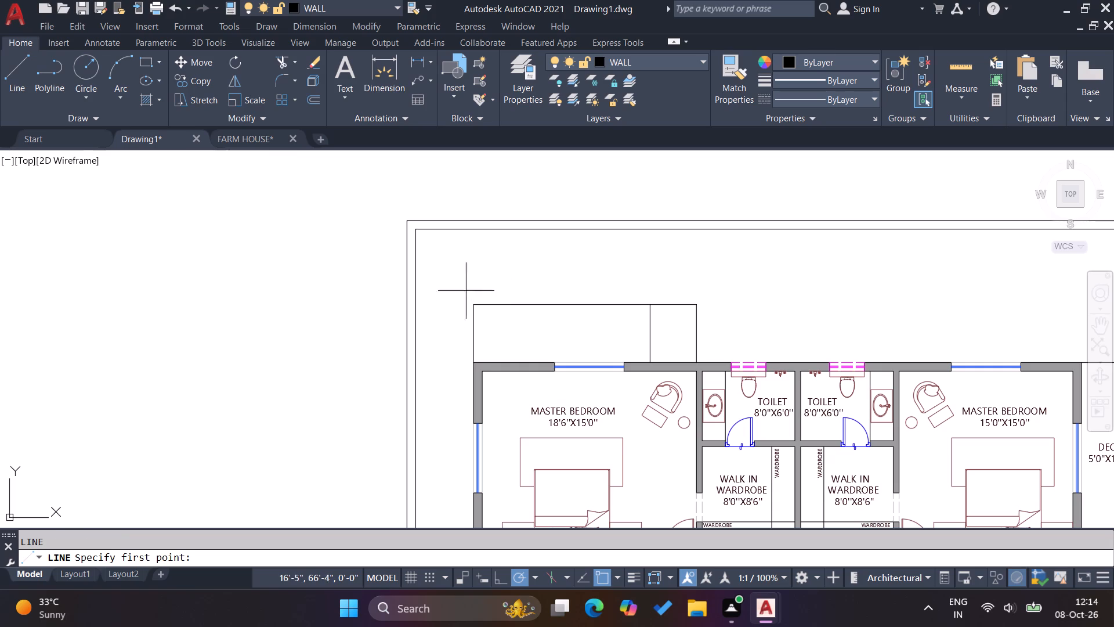
{"action": "left_click", "coordinate": [468, 303]}
{"action": "left_click", "coordinate": [477, 231]}
{"action": "key", "text": "Return"}
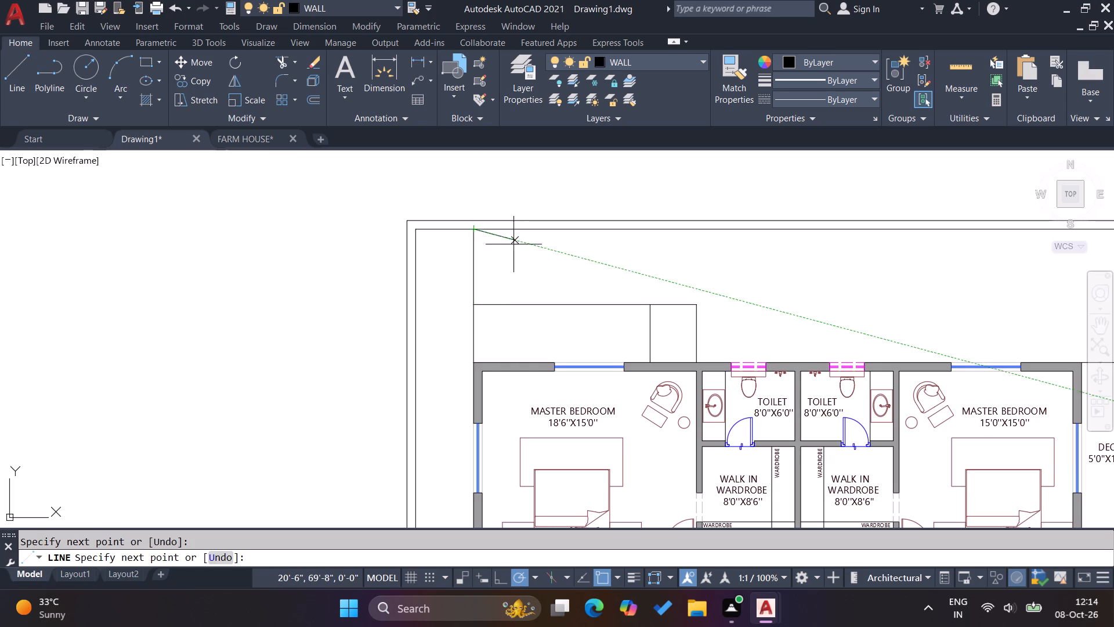
Draw a vertical line from the rear strip's upper right corner up to the compound wall's inner face.
{"action": "key", "text": "Return"}
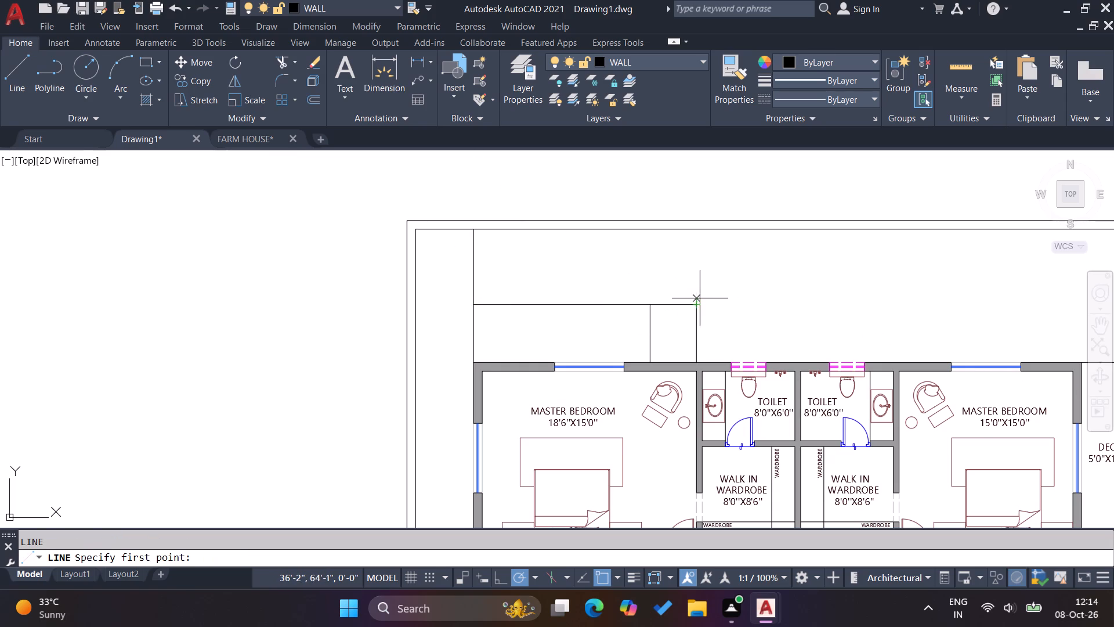
{"action": "left_click", "coordinate": [696, 303]}
{"action": "left_click", "coordinate": [694, 228]}
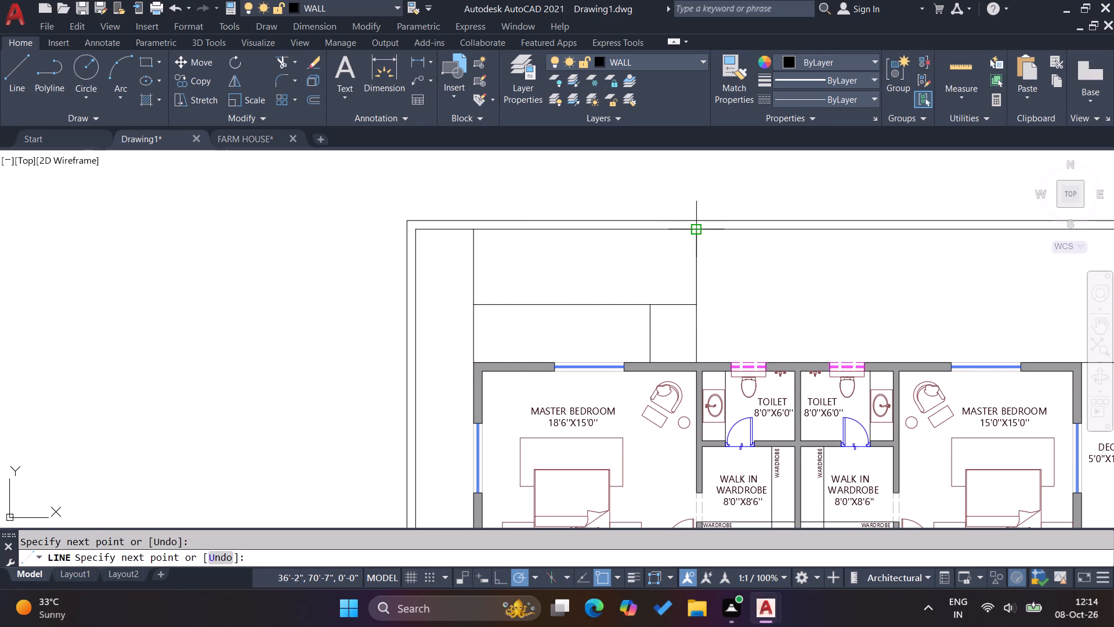
{"action": "key", "text": "Escape"}
{"action": "key", "text": "Escape"}
{"action": "key", "text": "Escape"}
{"action": "key", "text": "Escape"}
{"action": "key", "text": "Escape"}
{"action": "key", "text": "Escape"}
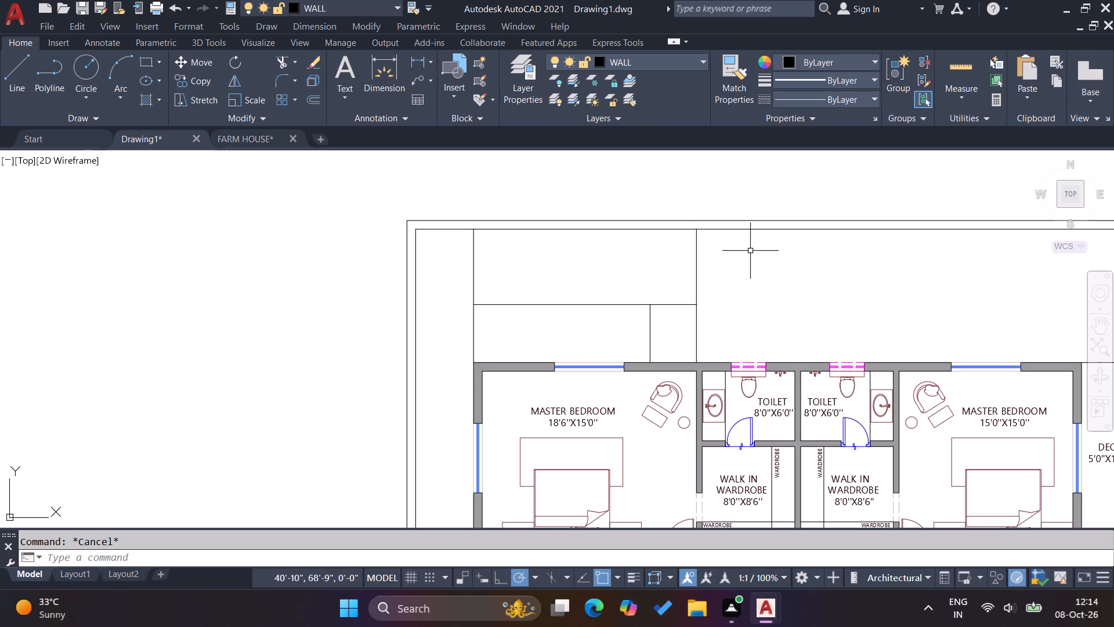
Offset the vertical line above the rear strip's right corner leftward twice at 1' spacing to form steps.
{"action": "key", "text": "o"}
{"action": "key", "text": "Return"}
{"action": "type", "text": "1'"}
{"action": "key", "text": "Return"}
{"action": "left_click", "coordinate": [697, 268]}
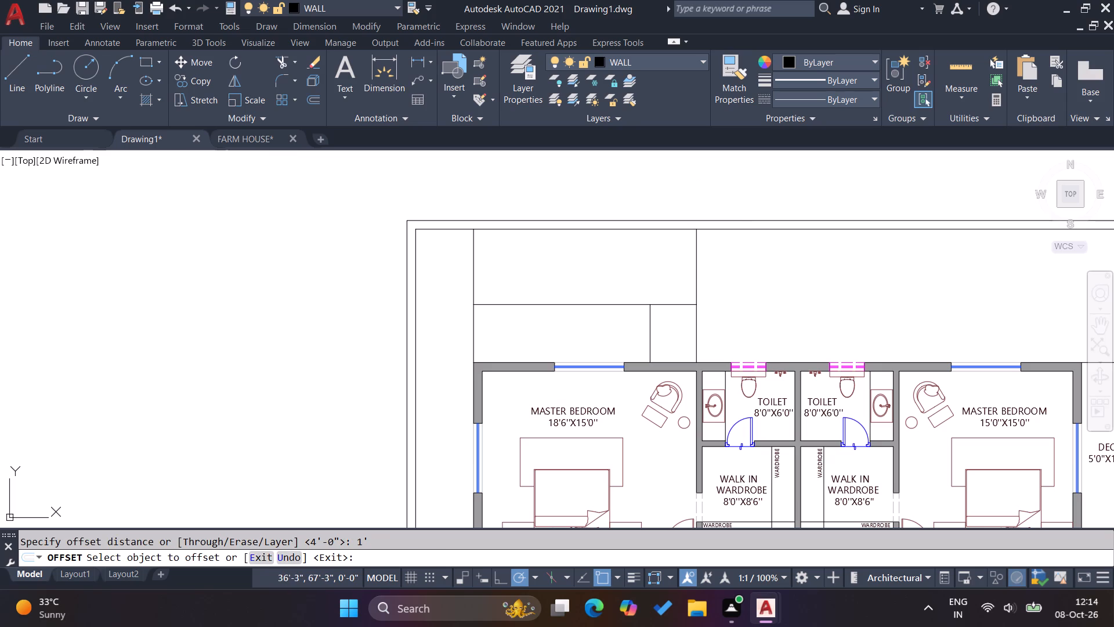
{"action": "left_click", "coordinate": [671, 268]}
{"action": "left_click", "coordinate": [686, 280]}
{"action": "left_click", "coordinate": [639, 284]}
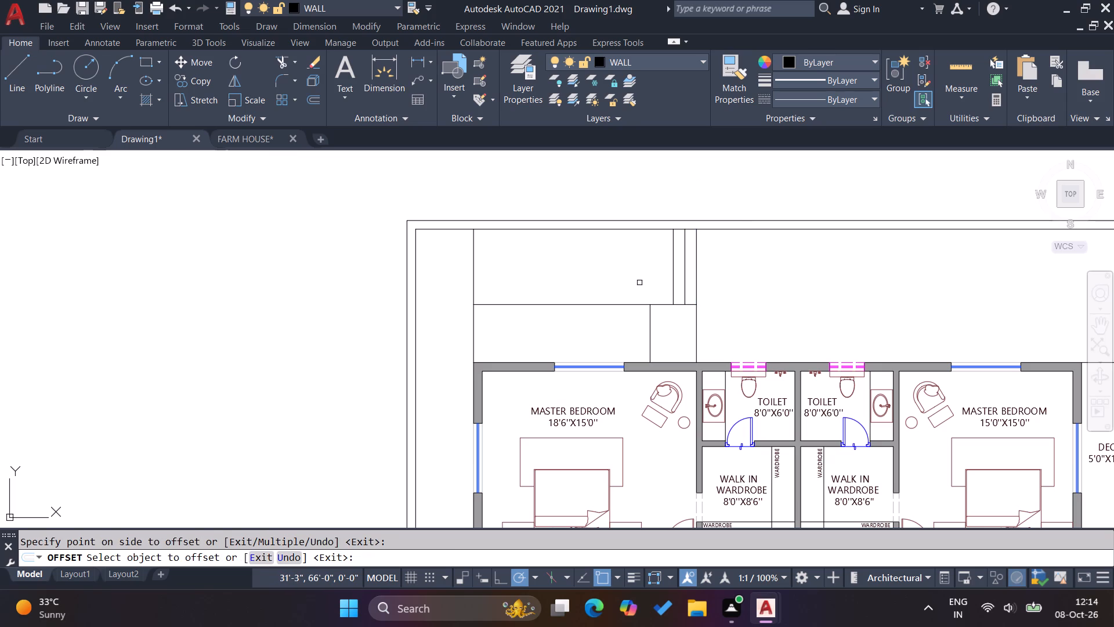
{"action": "key", "text": "Escape"}
{"action": "key", "text": "Escape"}
{"action": "key", "text": "Escape"}
{"action": "key", "text": "Escape"}
{"action": "scroll", "coordinate": [587, 293], "scroll_direction": "down", "scroll_amount": 2}
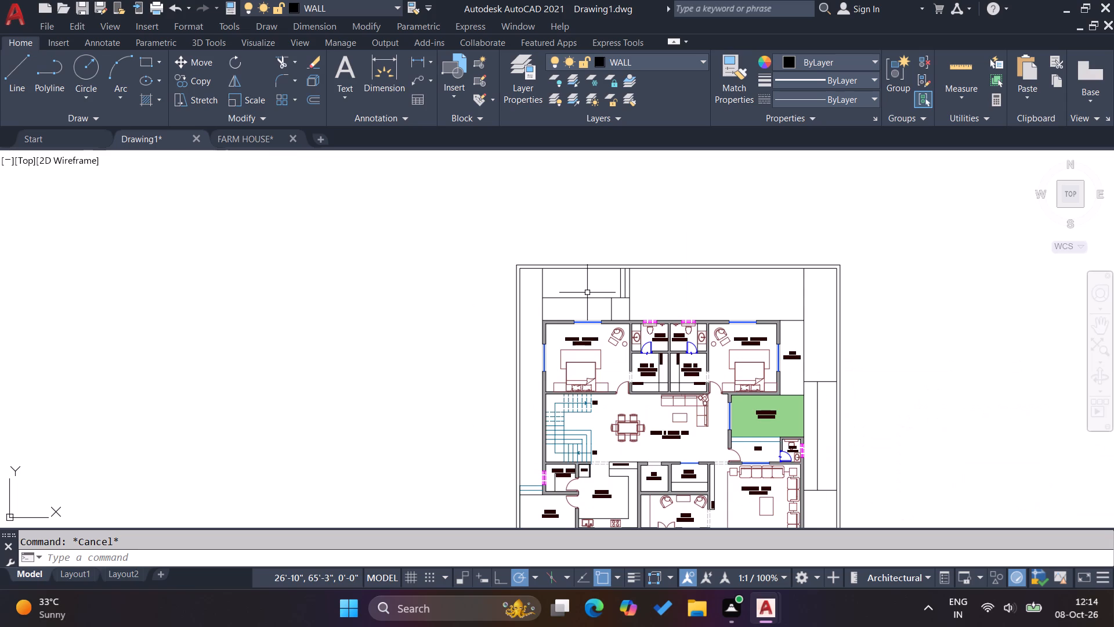
Draw a horizontal line from the rear strip's upper left corner to the left compound wall's inner face.
{"action": "scroll", "coordinate": [522, 289], "scroll_direction": "up", "scroll_amount": 2}
{"action": "key", "text": "l"}
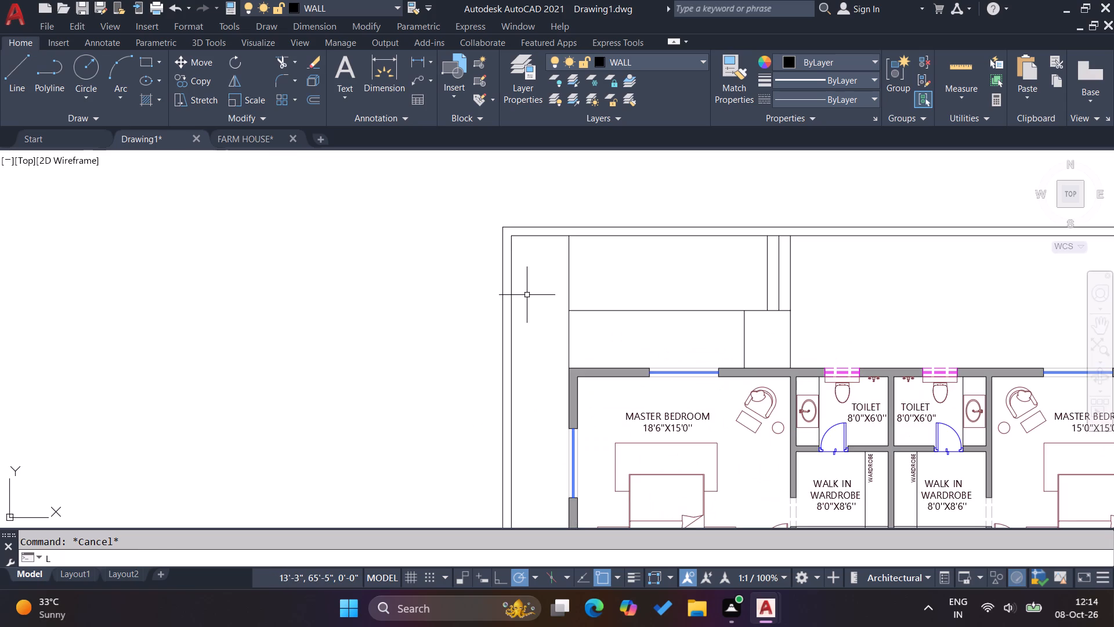
{"action": "key", "text": "Return"}
{"action": "left_click", "coordinate": [573, 313]}
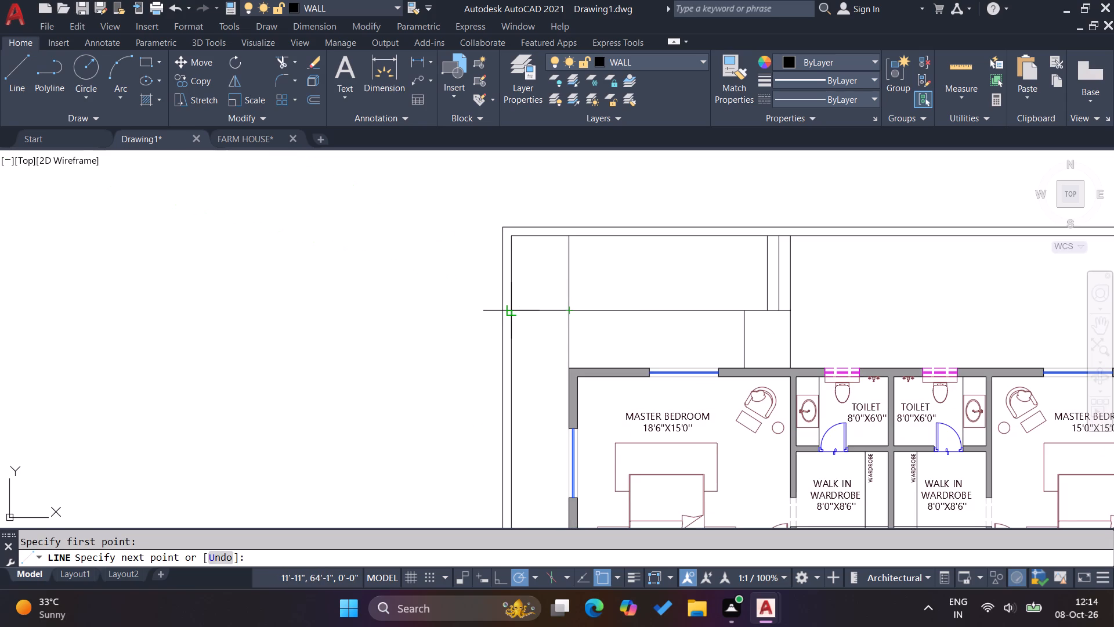
{"action": "left_click", "coordinate": [512, 311]}
{"action": "key", "text": "Escape"}
{"action": "key", "text": "Escape"}
Offset the short horizontal line beside the left compound wall downward twice at 1' spacing to form steps.
{"action": "key", "text": "o"}
{"action": "key", "text": "Return"}
{"action": "key", "text": "1"}
{"action": "key", "text": "apostrophe"}
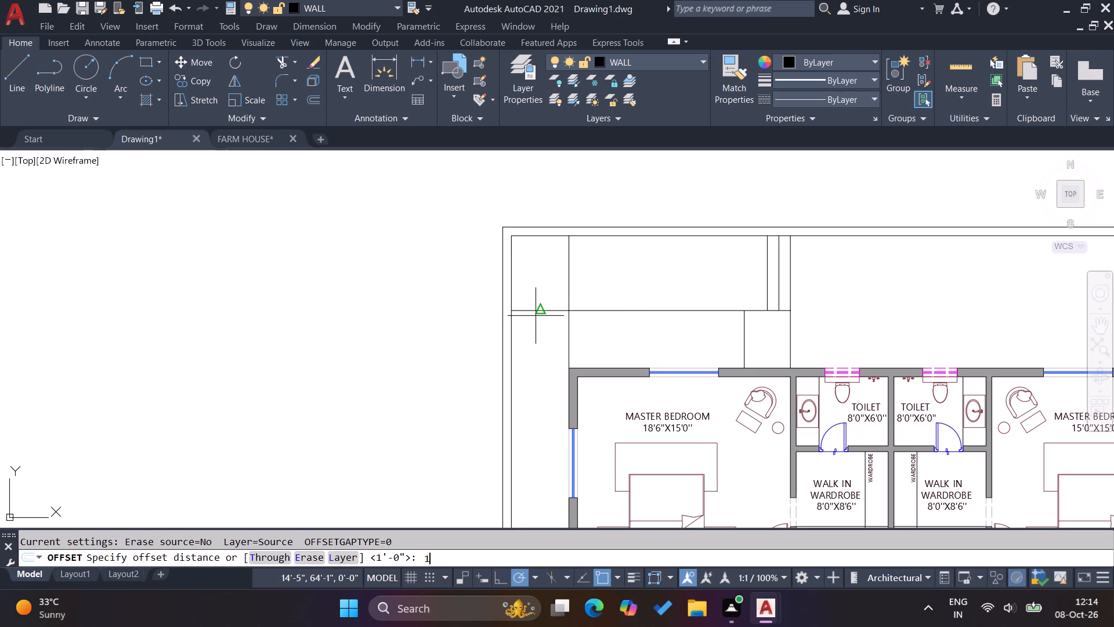
{"action": "key", "text": "Return"}
{"action": "left_click", "coordinate": [542, 309]}
{"action": "left_click", "coordinate": [542, 345]}
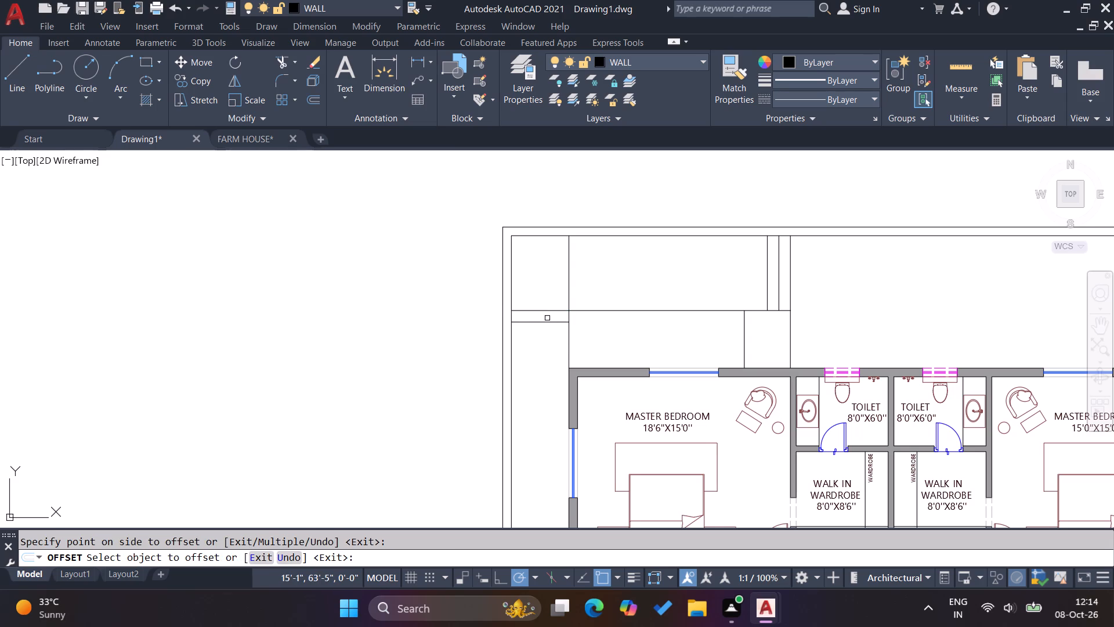
{"action": "left_click", "coordinate": [548, 321]}
{"action": "left_click", "coordinate": [542, 363]}
{"action": "key", "text": "Escape"}
{"action": "key", "text": "Escape"}
{"action": "key", "text": "Escape"}
{"action": "key", "text": "Escape"}
{"action": "key", "text": "Escape"}
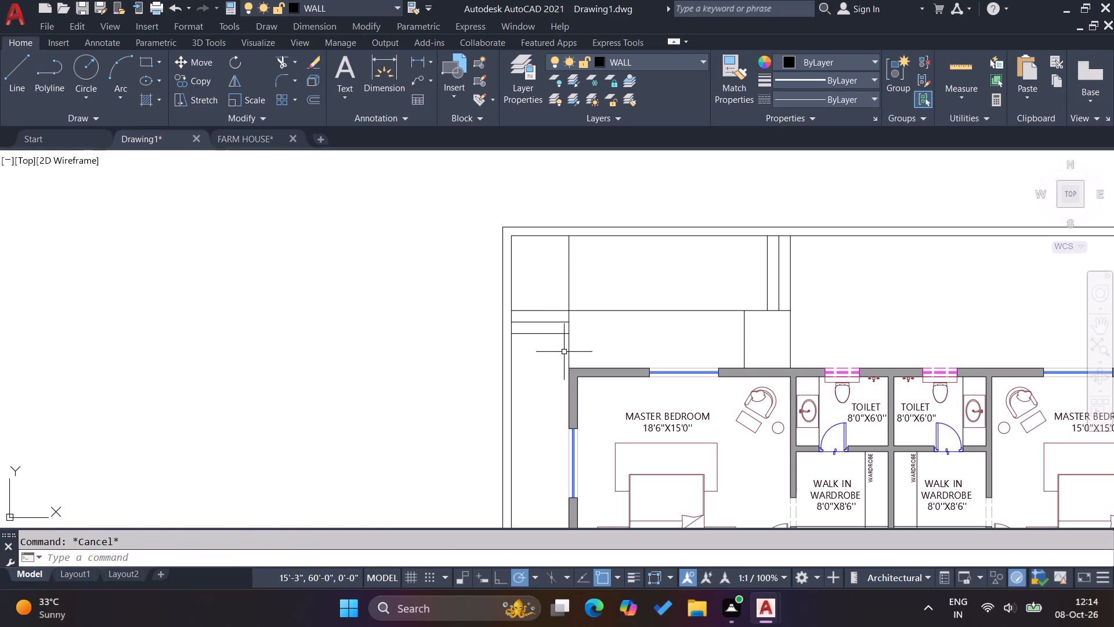
Trim off the vertical line that runs above the rear strip's upper left corner to the compound wall.
{"action": "key", "text": "t"}
{"action": "key", "text": "r"}
{"action": "key", "text": "Return"}
{"action": "left_click", "coordinate": [576, 290]}
{"action": "left_click", "coordinate": [555, 281]}
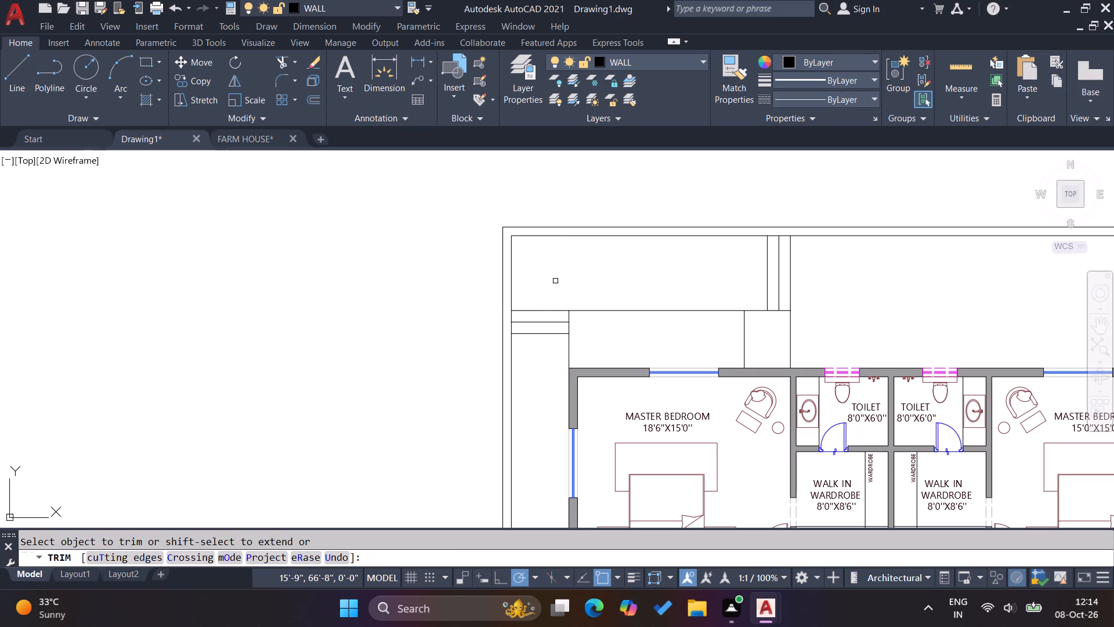
{"action": "key", "text": "Escape"}
{"action": "key", "text": "Escape"}
{"action": "key", "text": "Escape"}
Copy the side deck's label "DECK 5'0"X16'6"" into the rear strip above the 18'6"X15'0" master bedroom.
{"action": "scroll", "coordinate": [623, 294], "scroll_direction": "down", "scroll_amount": 1}
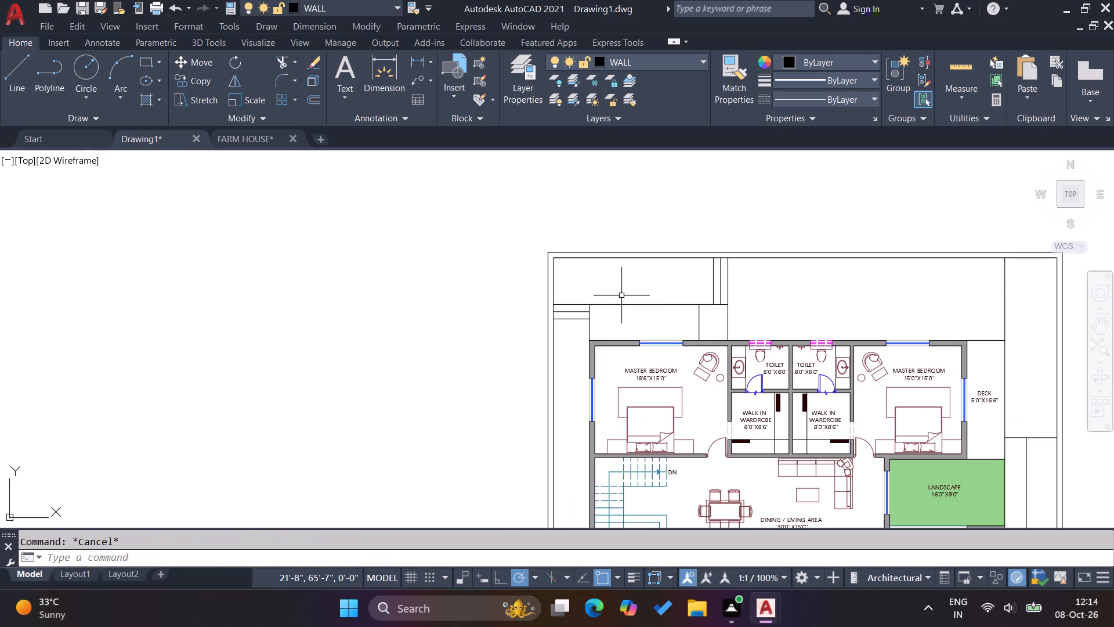
{"action": "left_click", "coordinate": [983, 394]}
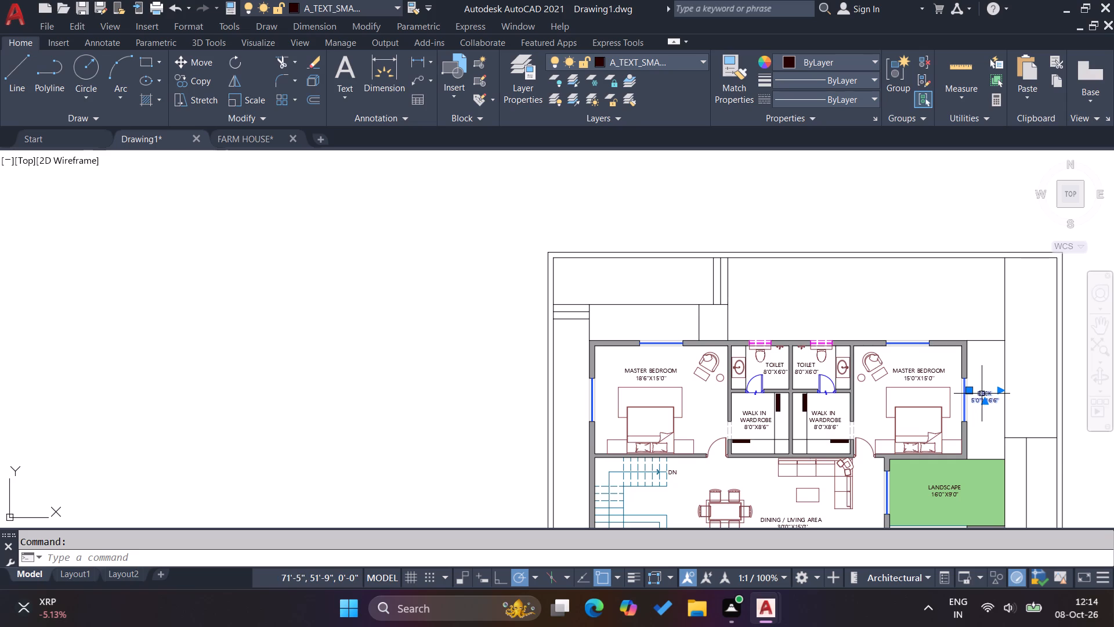
{"action": "key", "text": "c"}
{"action": "key", "text": "o"}
{"action": "key", "text": "Return"}
{"action": "left_click", "coordinate": [980, 393]}
{"action": "scroll", "coordinate": [642, 315], "scroll_direction": "up", "scroll_amount": 2}
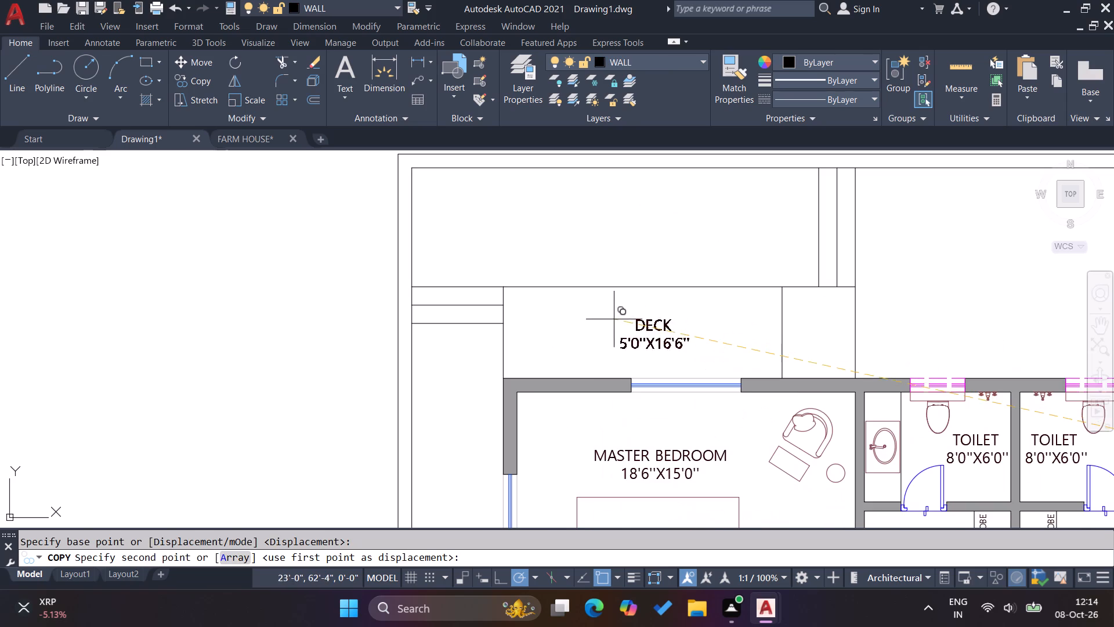
{"action": "left_click", "coordinate": [606, 316]}
{"action": "key", "text": "Escape"}
{"action": "key", "text": "Escape"}
Copy the rear strip's DECK label up into the area between the strip and the compound wall.
{"action": "left_click", "coordinate": [659, 334]}
{"action": "left_click", "coordinate": [635, 315]}
{"action": "type", "text": "CO"}
{"action": "key", "text": "Return"}
{"action": "left_click", "coordinate": [644, 329]}
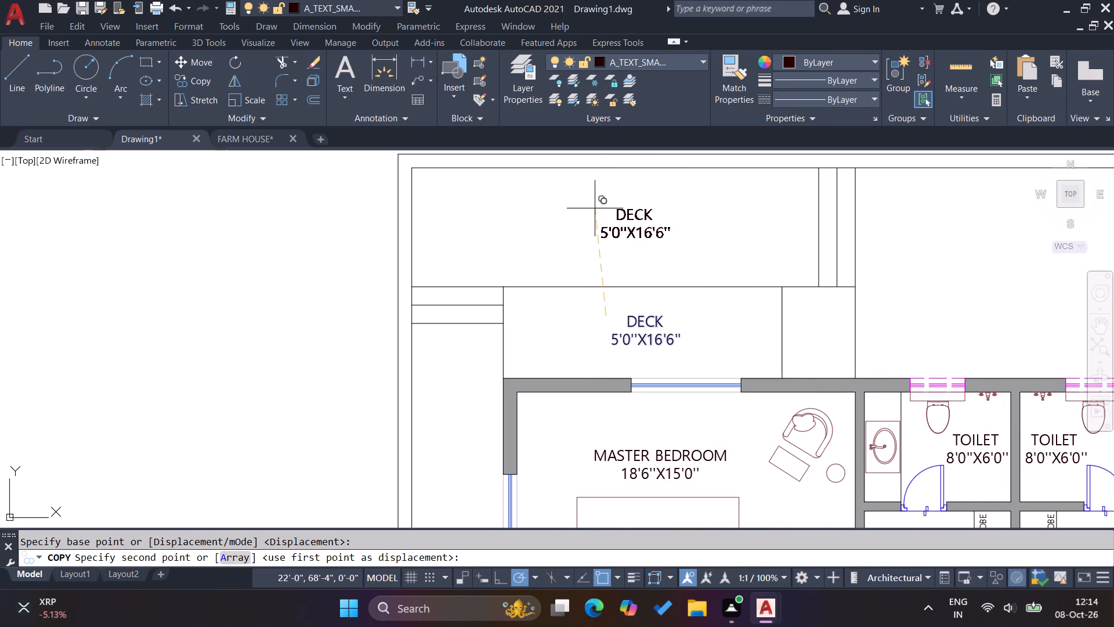
{"action": "left_click", "coordinate": [609, 207]}
{"action": "key", "text": "Escape"}
{"action": "key", "text": "Escape"}
{"action": "key", "text": "Escape"}
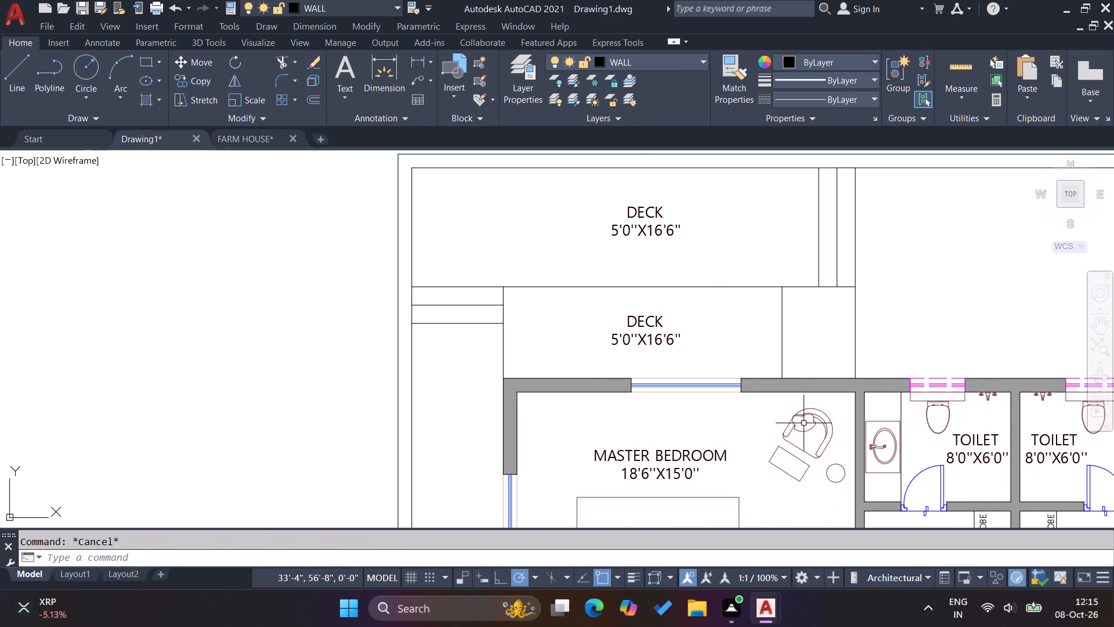
Copy the 18'6"X15'0" master bedroom's armchair set with footstool and round table to beside the uppermost DECK label.
{"action": "left_click", "coordinate": [804, 423]}
{"action": "left_click", "coordinate": [784, 413]}
{"action": "key", "text": "c"}
{"action": "key", "text": "o"}
{"action": "key", "text": "Return"}
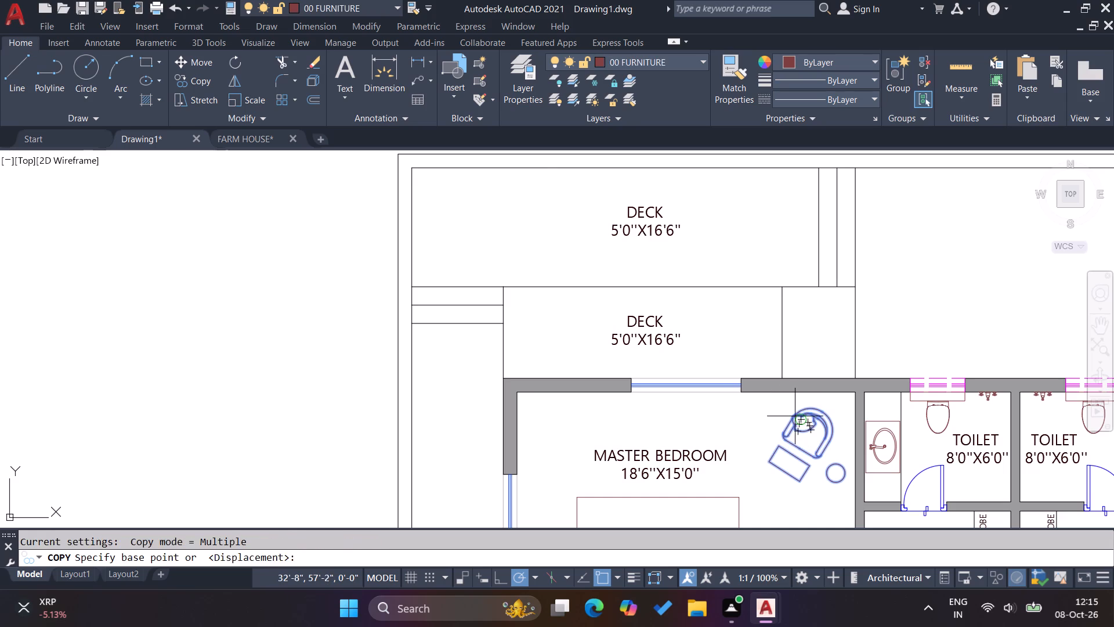
{"action": "left_click", "coordinate": [795, 417]}
{"action": "left_click", "coordinate": [530, 191]}
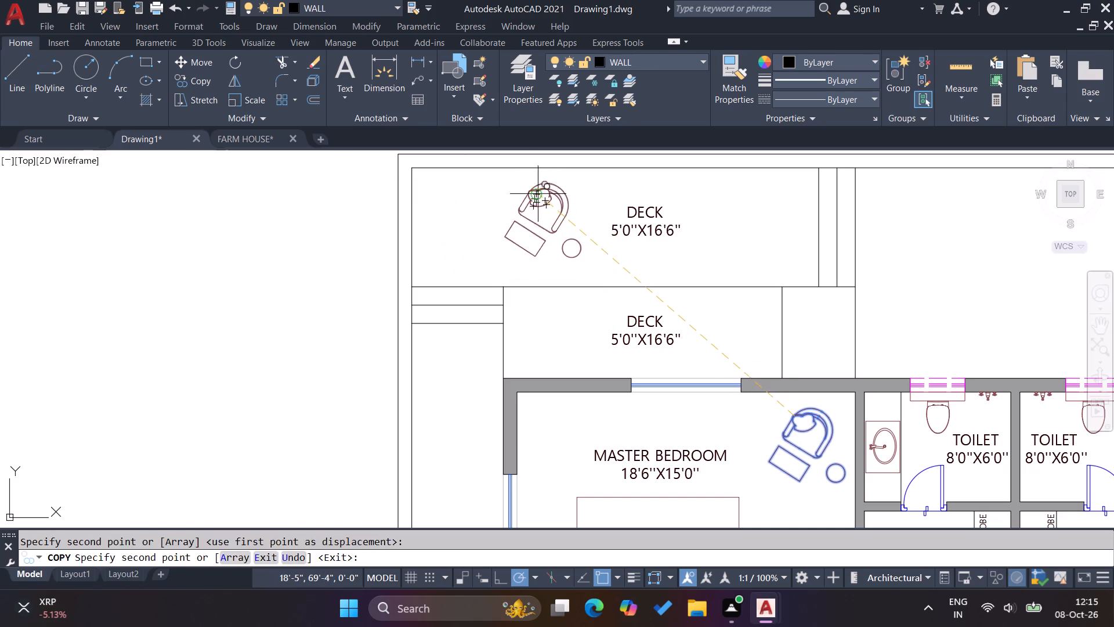
{"action": "key", "text": "Escape"}
Rotate the copied armchair set counterclockwise freehand so its footstool points toward the lower right, at the DECK label.
{"action": "left_click", "coordinate": [574, 216]}
{"action": "left_click", "coordinate": [534, 192]}
{"action": "left_click", "coordinate": [240, 60]}
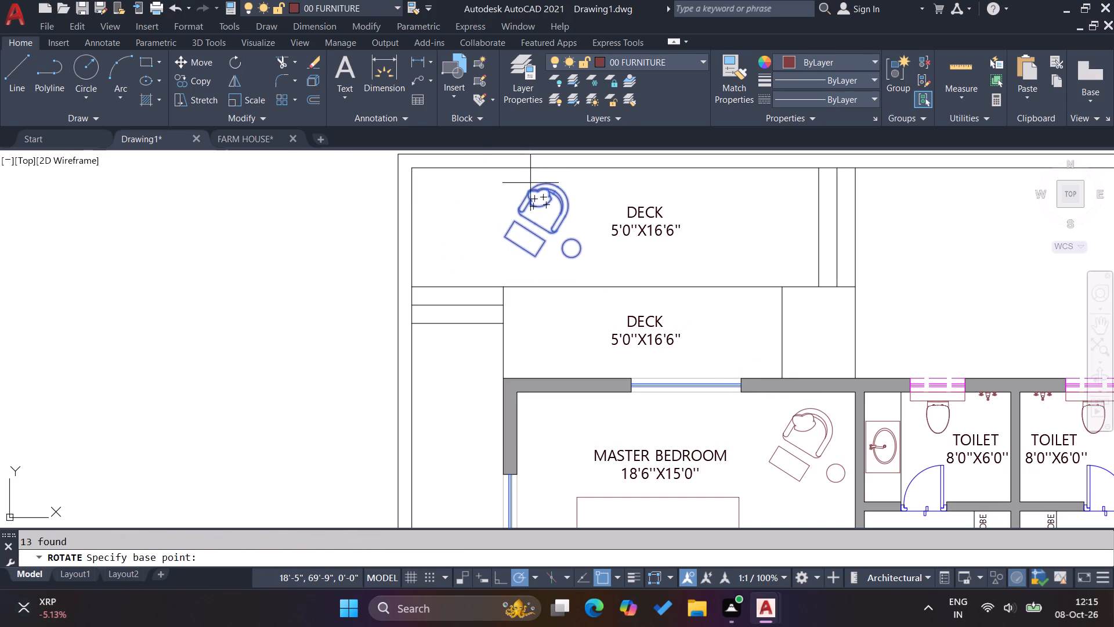
{"action": "left_click", "coordinate": [562, 186]}
{"action": "scroll", "coordinate": [675, 247], "scroll_direction": "up", "scroll_amount": 2}
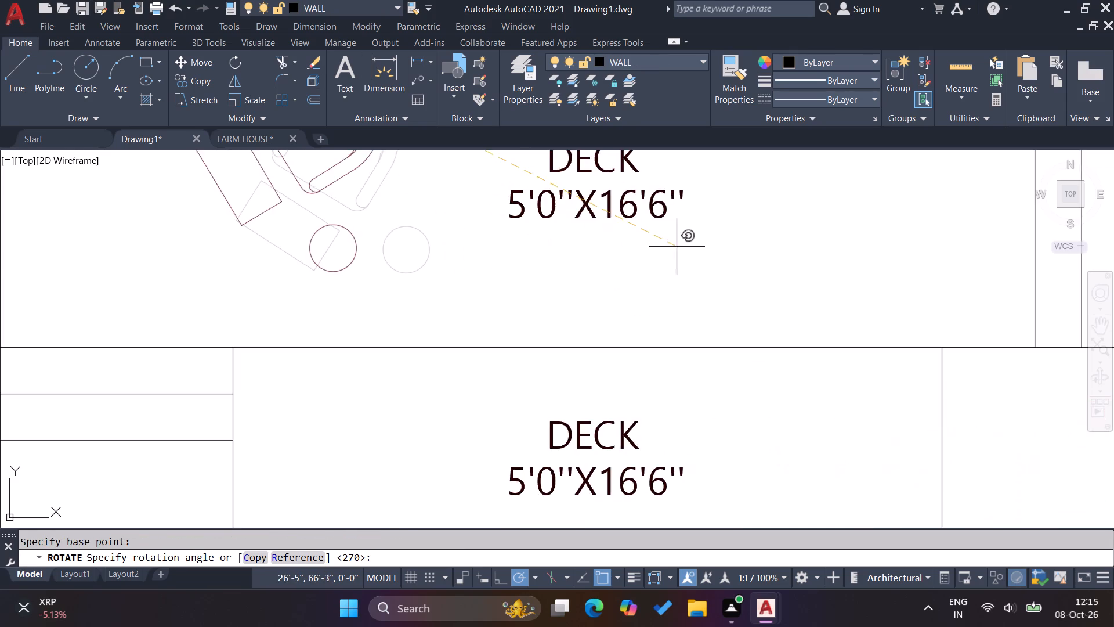
{"action": "scroll", "coordinate": [703, 299], "scroll_direction": "down", "scroll_amount": 4}
{"action": "scroll", "coordinate": [700, 260], "scroll_direction": "up", "scroll_amount": 2}
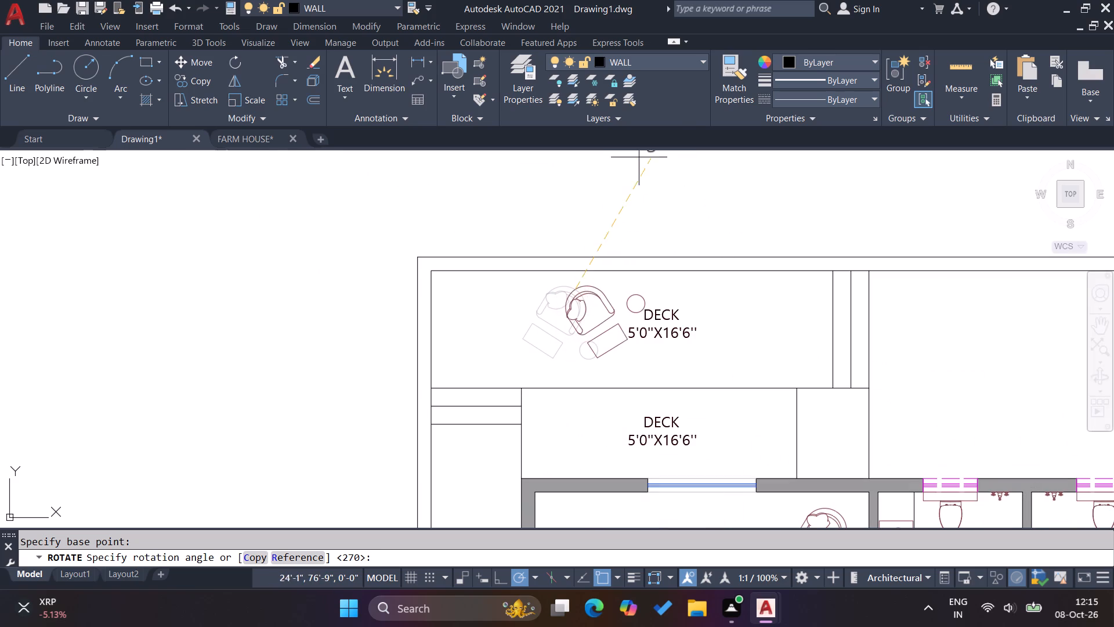
{"action": "left_click", "coordinate": [615, 160]}
{"action": "key", "text": "Escape"}
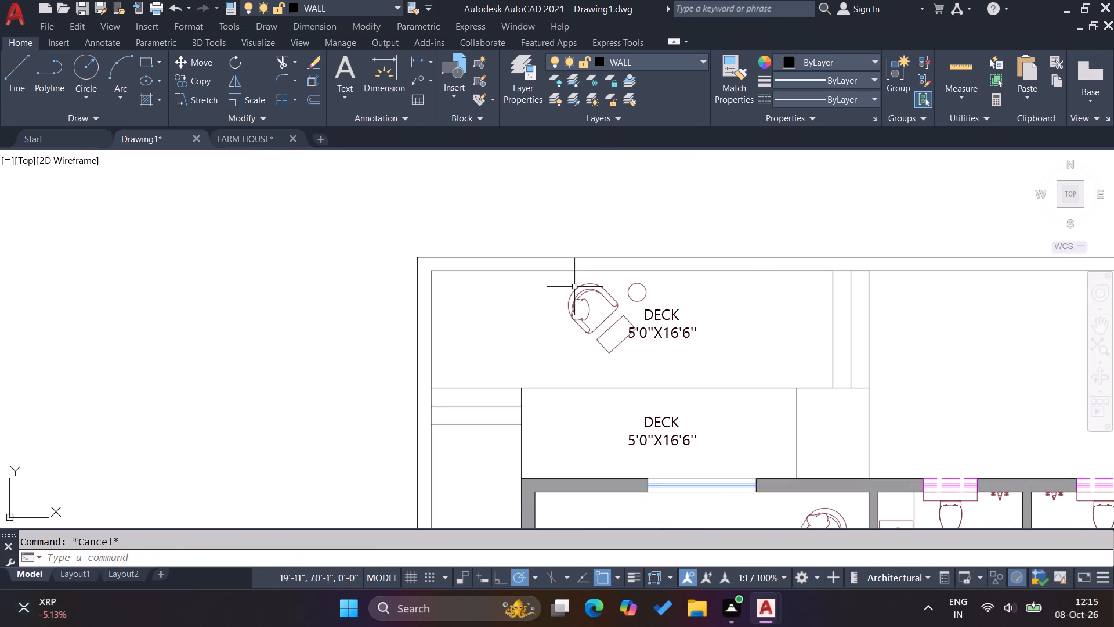
Move the rotated armchair set about 2'-4" left, clear of the DECK label.
{"action": "scroll", "coordinate": [575, 331], "scroll_direction": "up", "scroll_amount": 2}
{"action": "left_click", "coordinate": [584, 339]}
{"action": "left_click", "coordinate": [558, 279]}
{"action": "key", "text": "m"}
{"action": "key", "text": "Return"}
{"action": "left_click", "coordinate": [588, 280]}
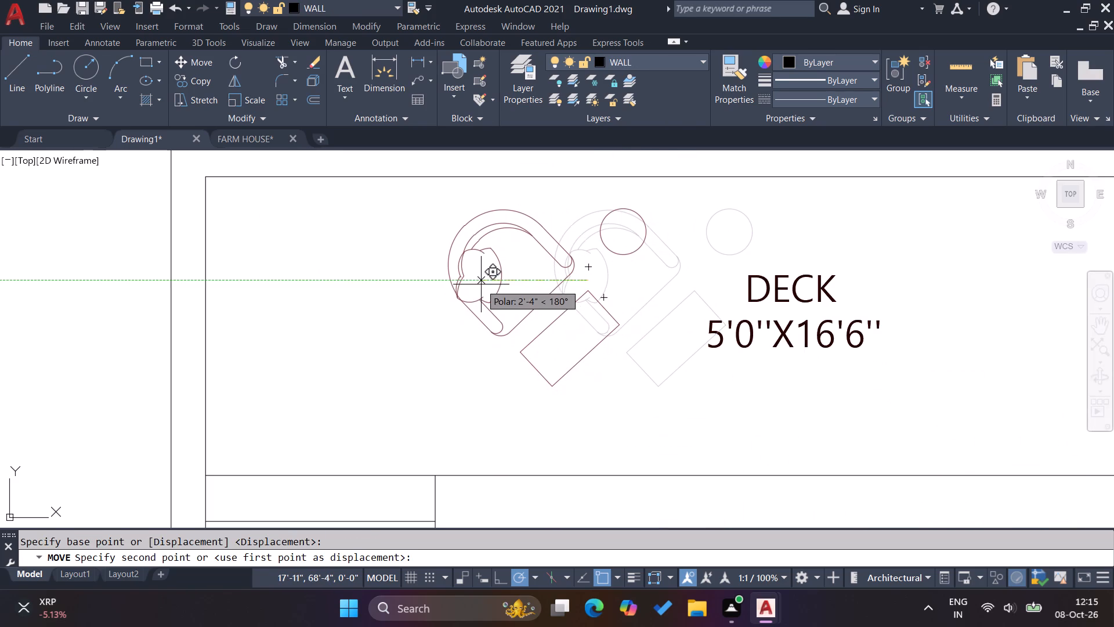
{"action": "left_click", "coordinate": [481, 284]}
{"action": "key", "text": "Escape"}
Mirror the armchair set about a vertical axis through the rear strip's upper edge, keeping the original.
{"action": "left_click_drag", "start_coordinate": [611, 359], "coordinate": [603, 352]}
{"action": "left_click", "coordinate": [576, 323]}
{"action": "left_click", "coordinate": [238, 81]}
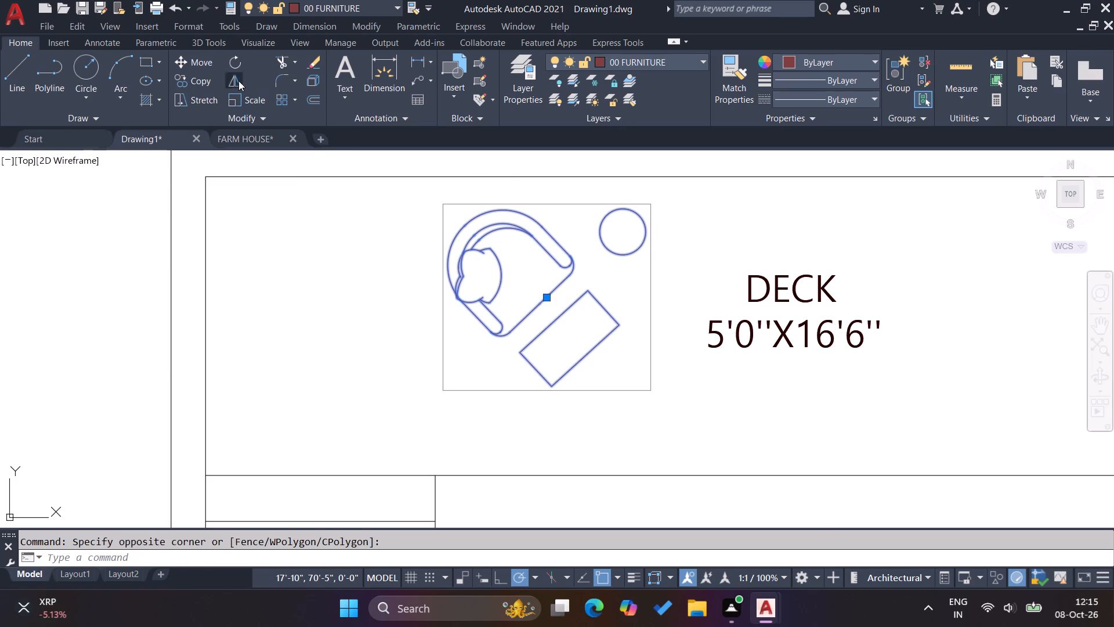
{"action": "scroll", "coordinate": [483, 199], "scroll_direction": "down", "scroll_amount": 2}
{"action": "left_click", "coordinate": [609, 307]}
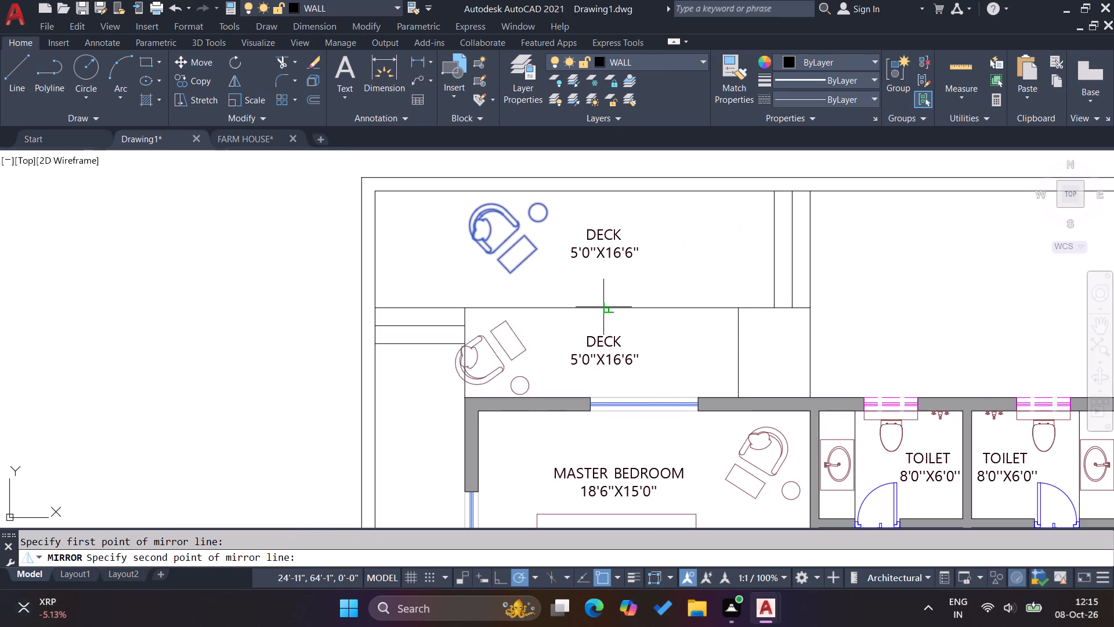
{"action": "left_click", "coordinate": [609, 323]}
{"action": "key", "text": "Return"}
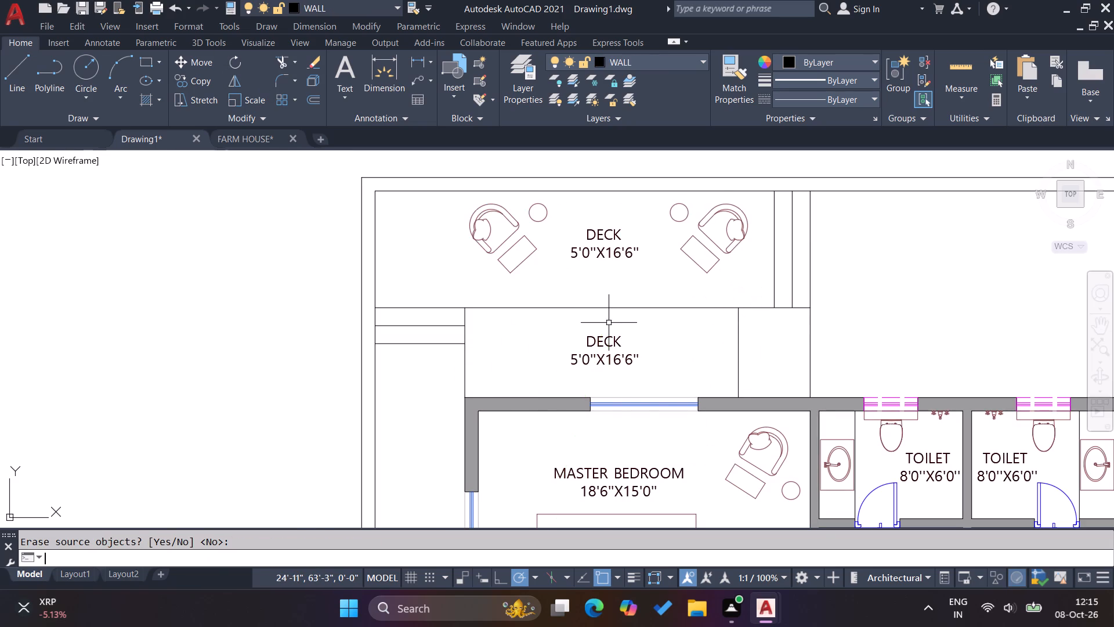
Move the uppermost DECK label straight down, below and between the two armchair sets.
{"action": "scroll", "coordinate": [603, 271], "scroll_direction": "up", "scroll_amount": 1}
{"action": "left_click_drag", "start_coordinate": [604, 271], "coordinate": [599, 262]}
{"action": "left_click", "coordinate": [581, 221]}
{"action": "key", "text": "m"}
{"action": "key", "text": "Return"}
{"action": "scroll", "coordinate": [593, 231], "scroll_direction": "up", "scroll_amount": 2}
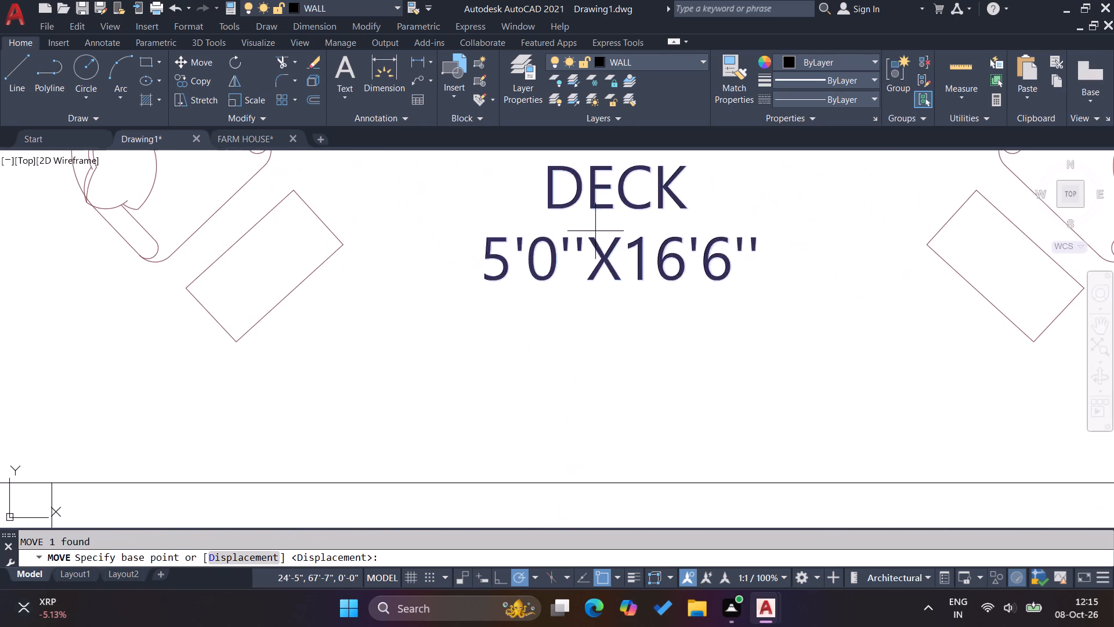
{"action": "left_click", "coordinate": [598, 240]}
{"action": "left_click", "coordinate": [603, 392]}
{"action": "key", "text": "Escape"}
{"action": "scroll", "coordinate": [455, 345], "scroll_direction": "down", "scroll_amount": 3}
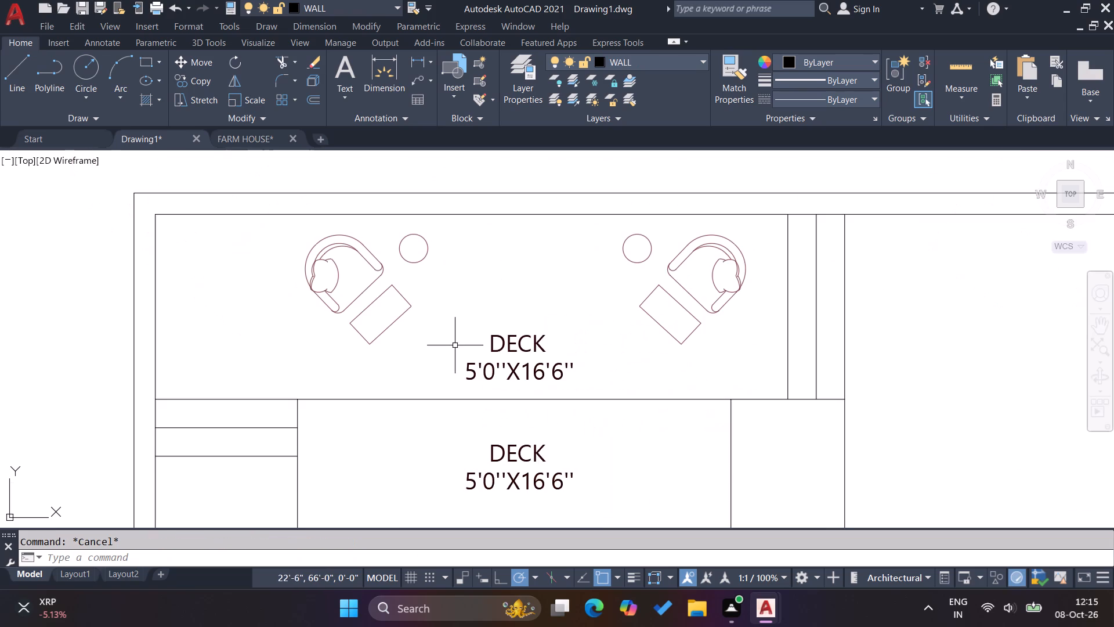
{"action": "key", "text": "Escape"}
Move the mirrored armchair set horizontally left by about 2', closer to the DECK label.
{"action": "left_click", "coordinate": [666, 304]}
{"action": "left_click", "coordinate": [636, 288]}
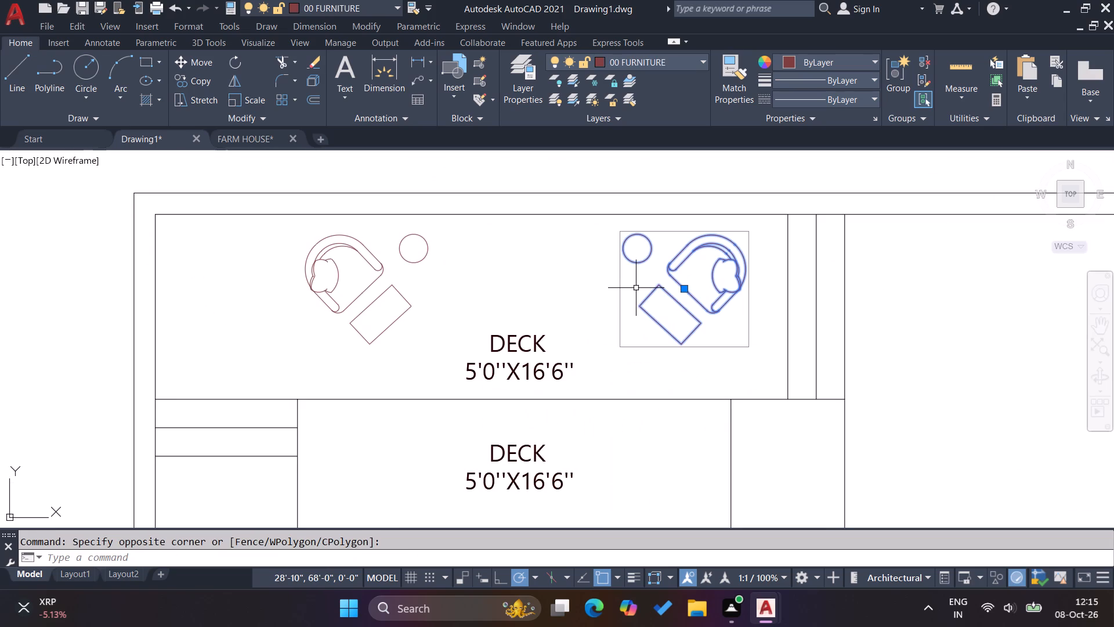
{"action": "key", "text": "m"}
{"action": "key", "text": "Return"}
{"action": "left_click", "coordinate": [643, 305]}
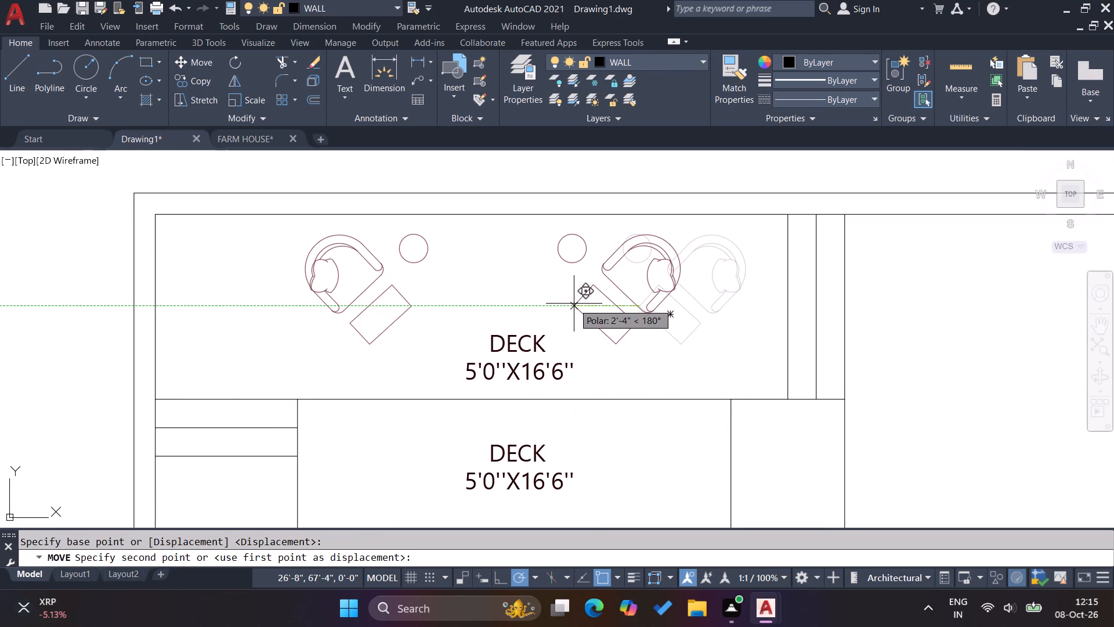
{"action": "left_click", "coordinate": [580, 304]}
{"action": "key", "text": "Escape"}
{"action": "key", "text": "Escape"}
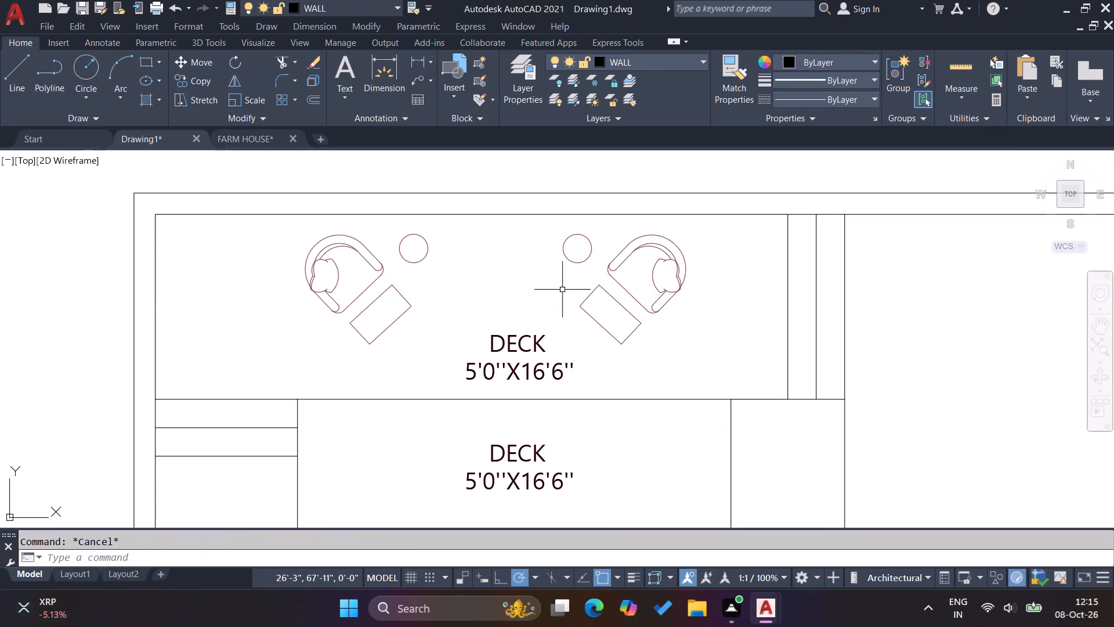
{"action": "key", "text": "Escape"}
{"action": "key", "text": "Escape"}
Move the left armchair set about 1'-3" right, closer to the DECK label.
{"action": "scroll", "coordinate": [581, 294], "scroll_direction": "down", "scroll_amount": 2}
{"action": "scroll", "coordinate": [514, 305], "scroll_direction": "up", "scroll_amount": 2}
{"action": "left_click", "coordinate": [524, 305]}
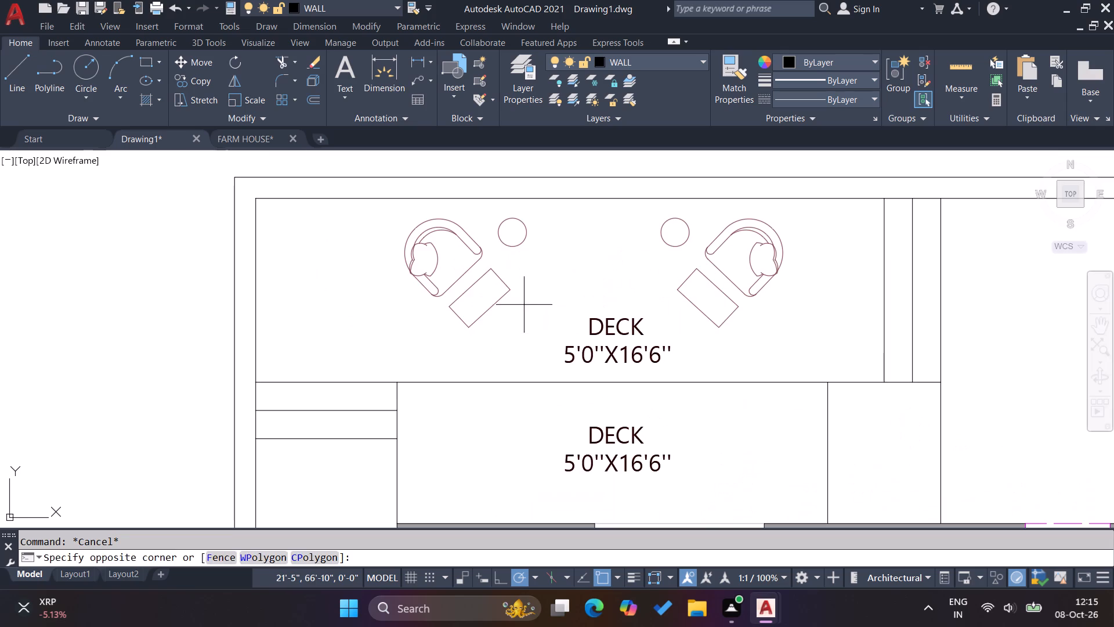
{"action": "left_click", "coordinate": [504, 288]}
{"action": "key", "text": "m"}
{"action": "key", "text": "Return"}
{"action": "left_click", "coordinate": [515, 294]}
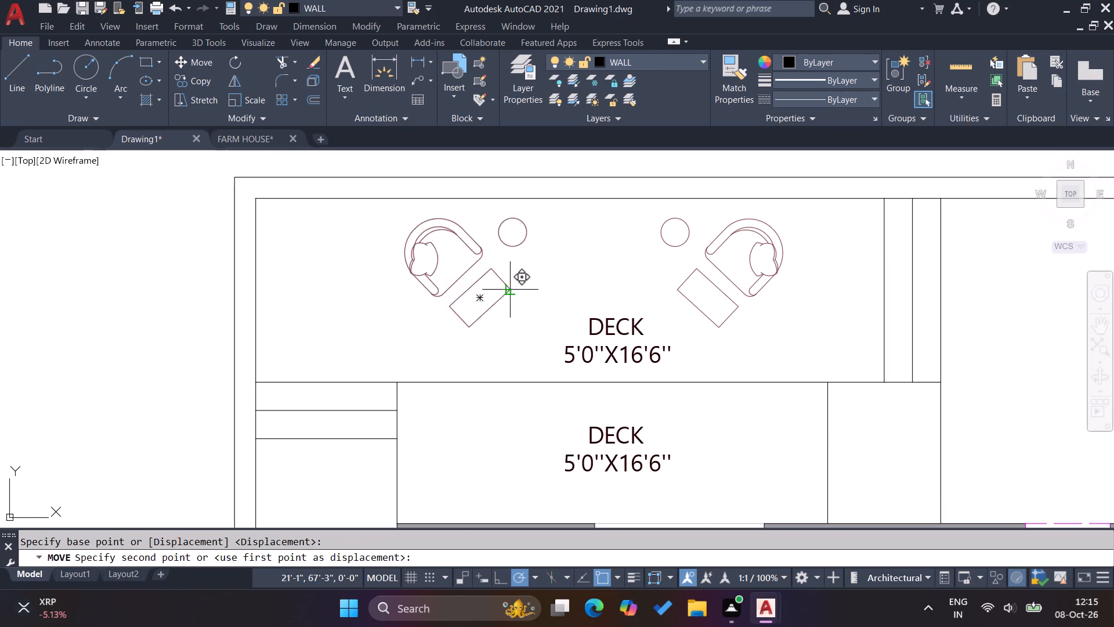
{"action": "left_click", "coordinate": [548, 292]}
{"action": "key", "text": "Escape"}
{"action": "key", "text": "Escape"}
{"action": "key", "text": "Escape"}
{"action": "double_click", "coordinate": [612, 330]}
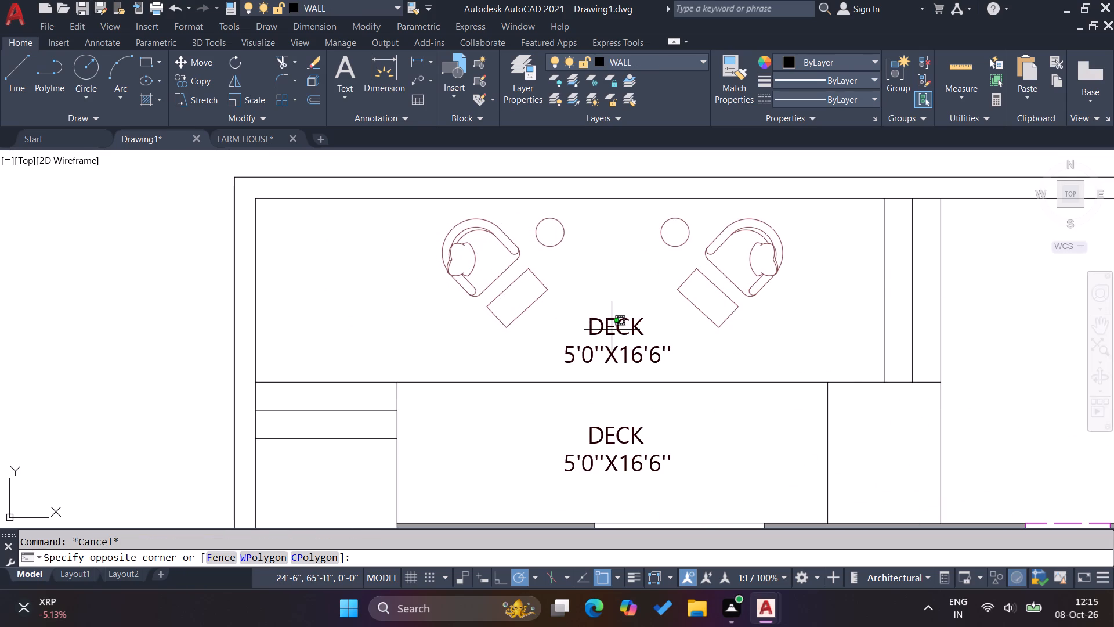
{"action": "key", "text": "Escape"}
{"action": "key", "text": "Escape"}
Measure the seating area's depth and its width up to the steps using two temporary linear dimensions.
{"action": "left_click", "coordinate": [417, 59]}
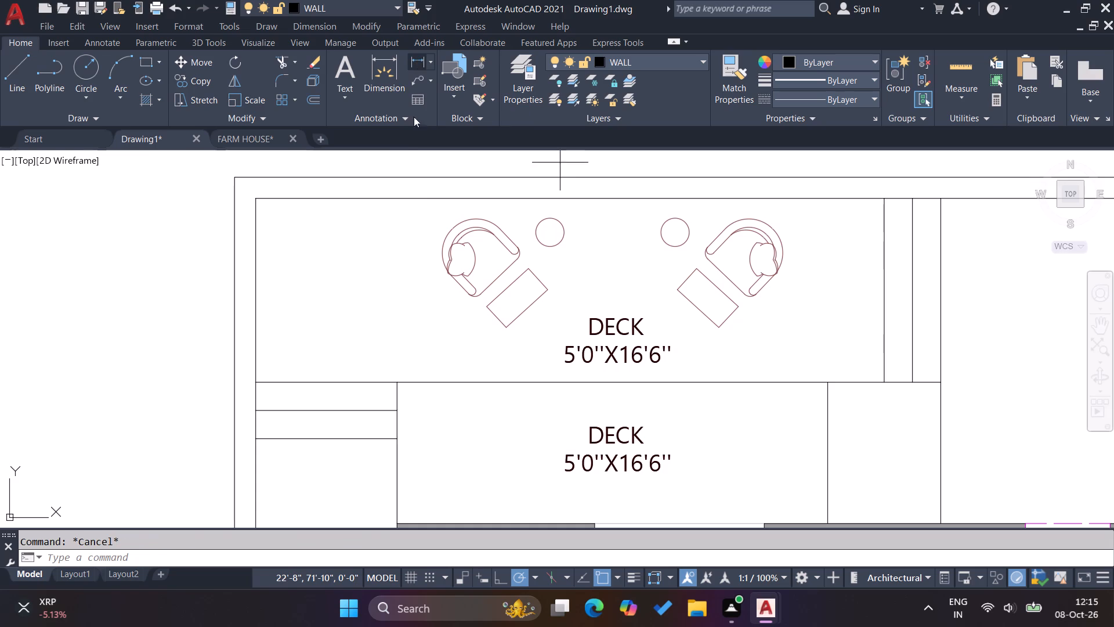
{"action": "left_click", "coordinate": [397, 202]}
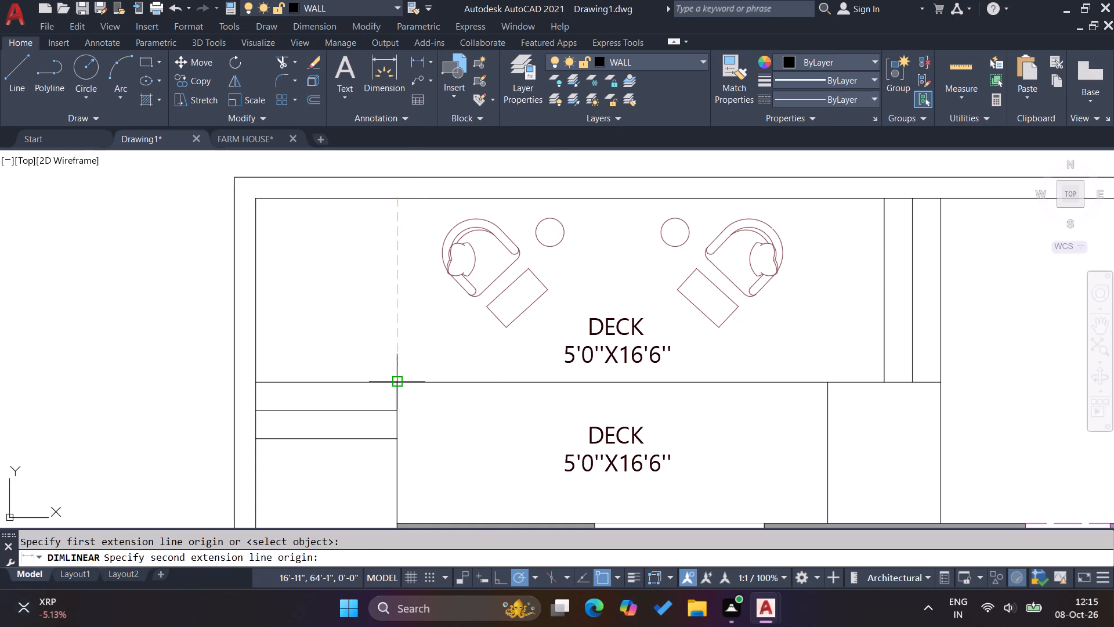
{"action": "left_click", "coordinate": [397, 377]}
{"action": "left_click", "coordinate": [403, 339]}
{"action": "left_click", "coordinate": [419, 56]}
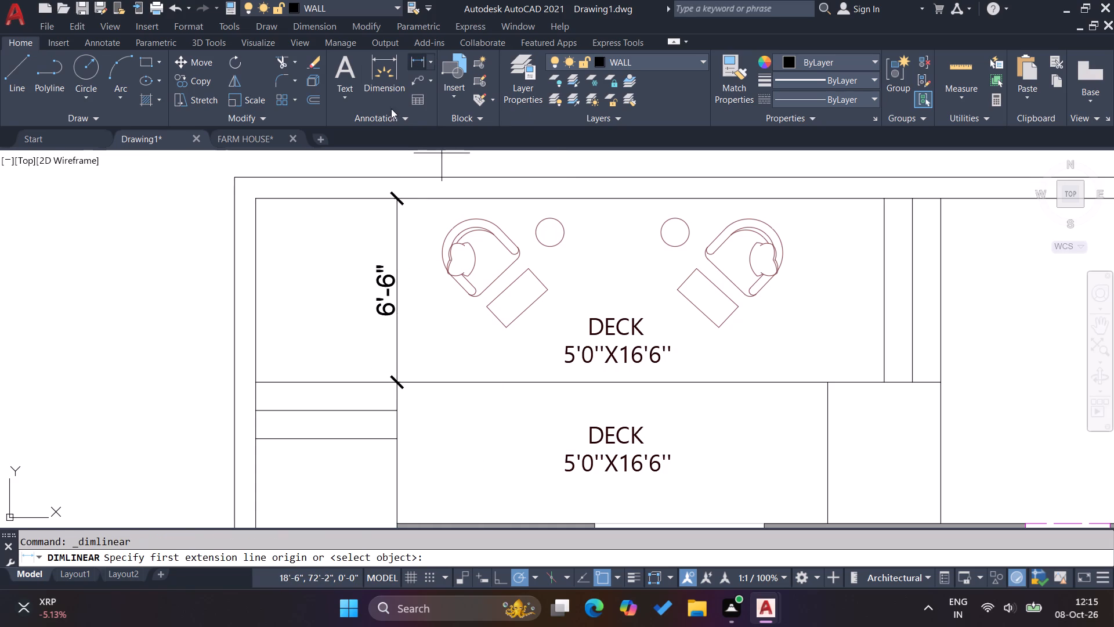
{"action": "left_click", "coordinate": [256, 196]}
{"action": "left_click", "coordinate": [880, 197]}
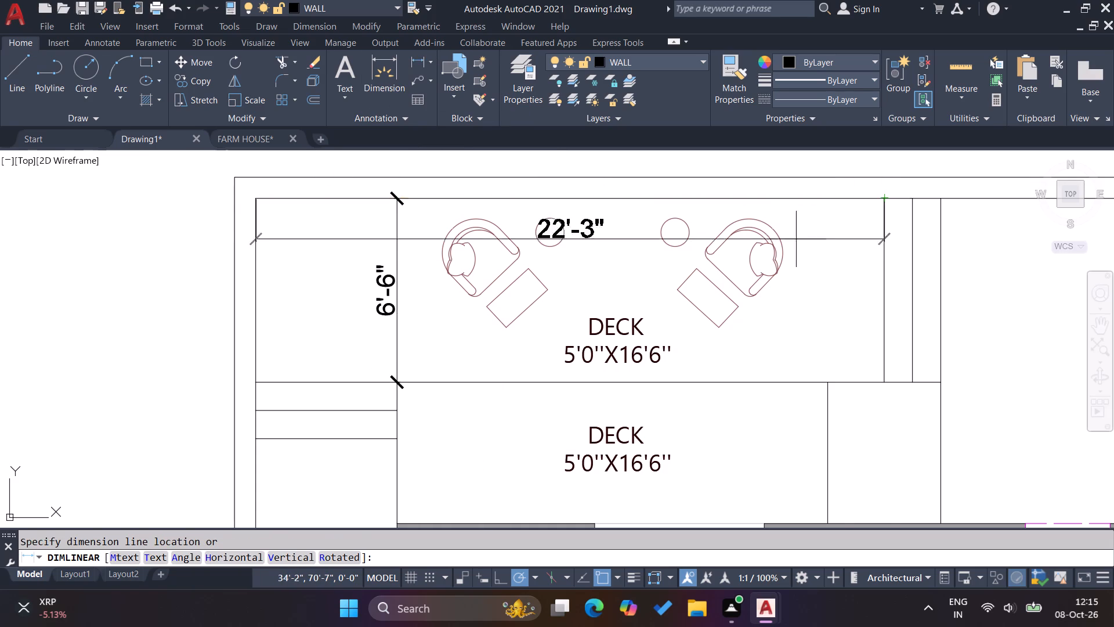
{"action": "scroll", "coordinate": [659, 260], "scroll_direction": "down", "scroll_amount": 2}
{"action": "left_click", "coordinate": [639, 215]}
{"action": "left_click", "coordinate": [424, 64]}
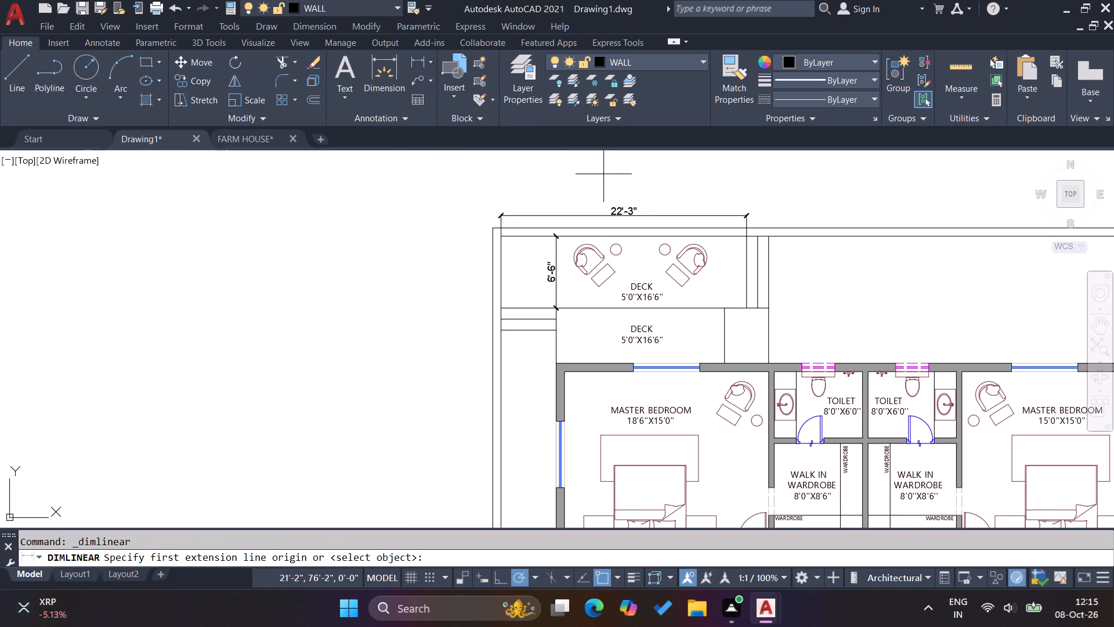
{"action": "key", "text": "Escape"}
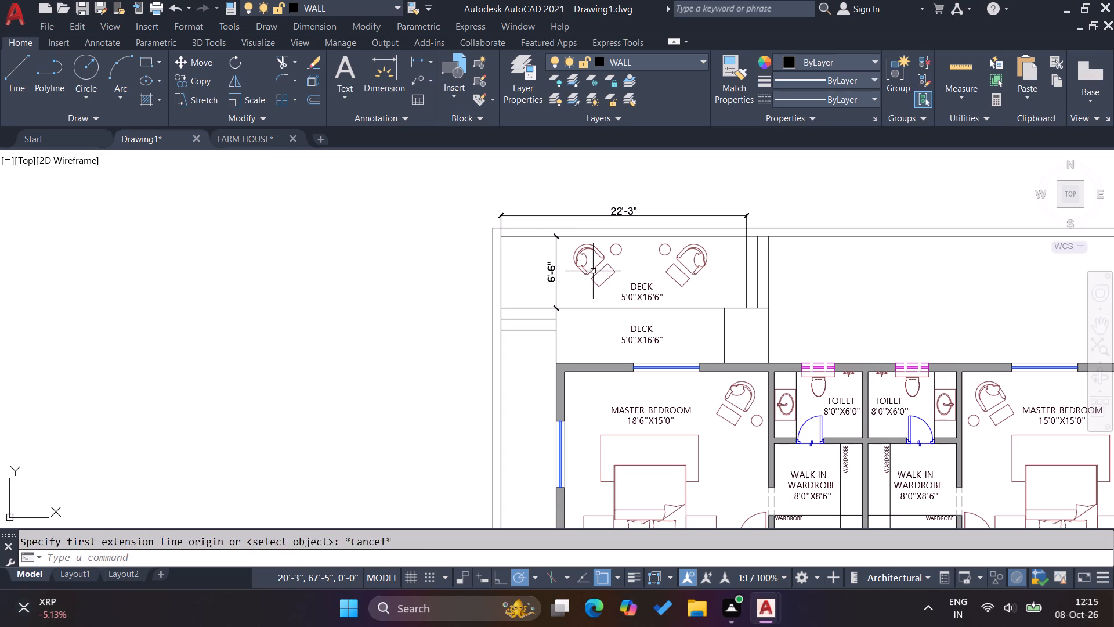
{"action": "key", "text": "Escape"}
{"action": "key", "text": "Escape"}
Delete the two temporary linear dimensions of the seating area.
{"action": "scroll", "coordinate": [569, 224], "scroll_direction": "up", "scroll_amount": 2}
{"action": "left_click", "coordinate": [578, 206]}
{"action": "left_click", "coordinate": [559, 193]}
{"action": "key", "text": "Delete"}
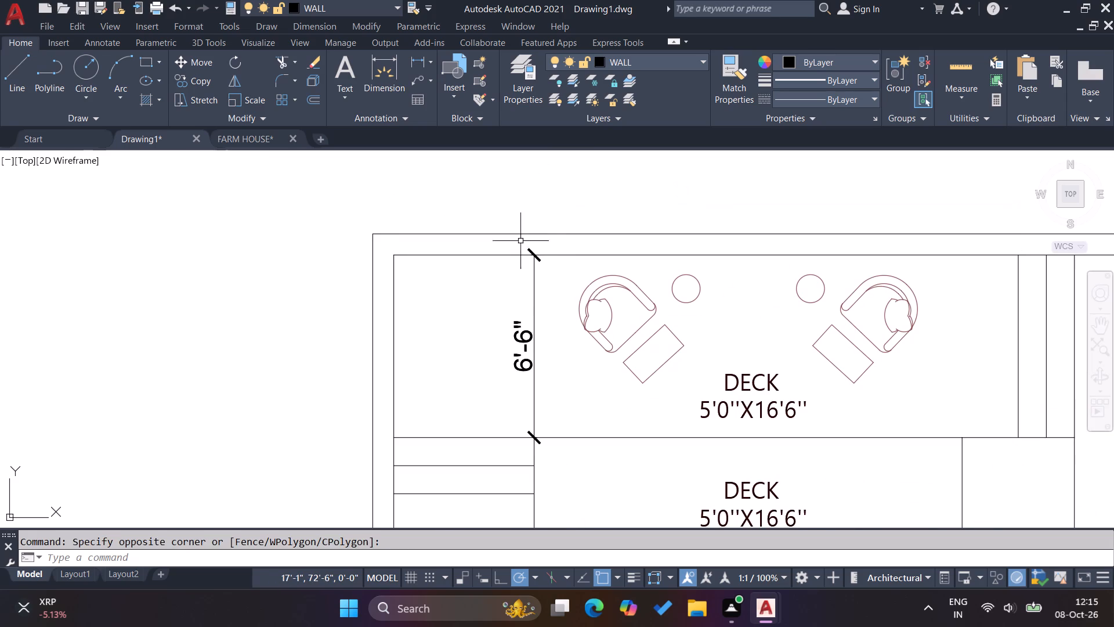
{"action": "left_click", "coordinate": [539, 315]}
{"action": "left_click", "coordinate": [530, 304]}
{"action": "key", "text": "Delete"}
Change the upper DECK label between the armchairs to SITOUT and remove its size line.
{"action": "double_click", "coordinate": [758, 377]}
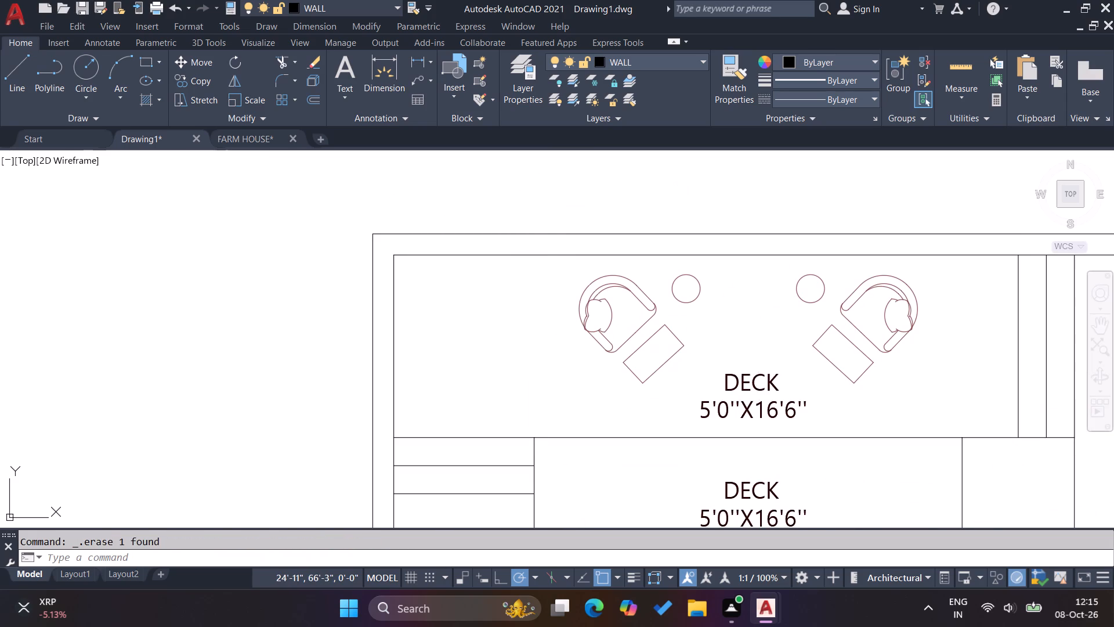
{"action": "left_click_drag", "start_coordinate": [777, 381], "coordinate": [702, 364]}
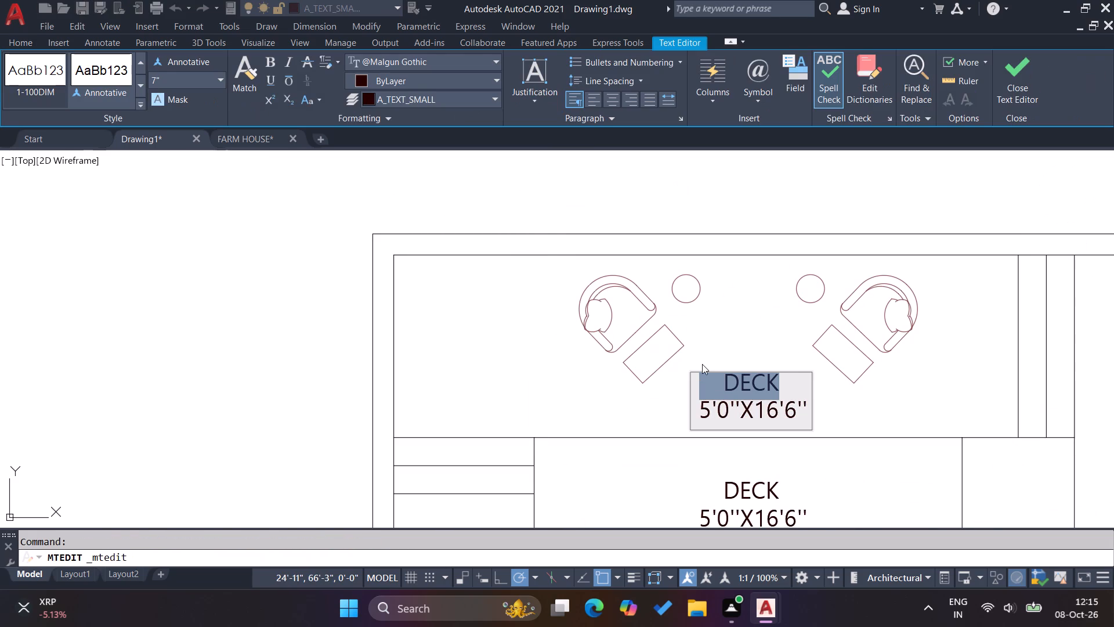
{"action": "type", "text": "SITOUT"}
{"action": "left_click_drag", "start_coordinate": [811, 412], "coordinate": [713, 403]}
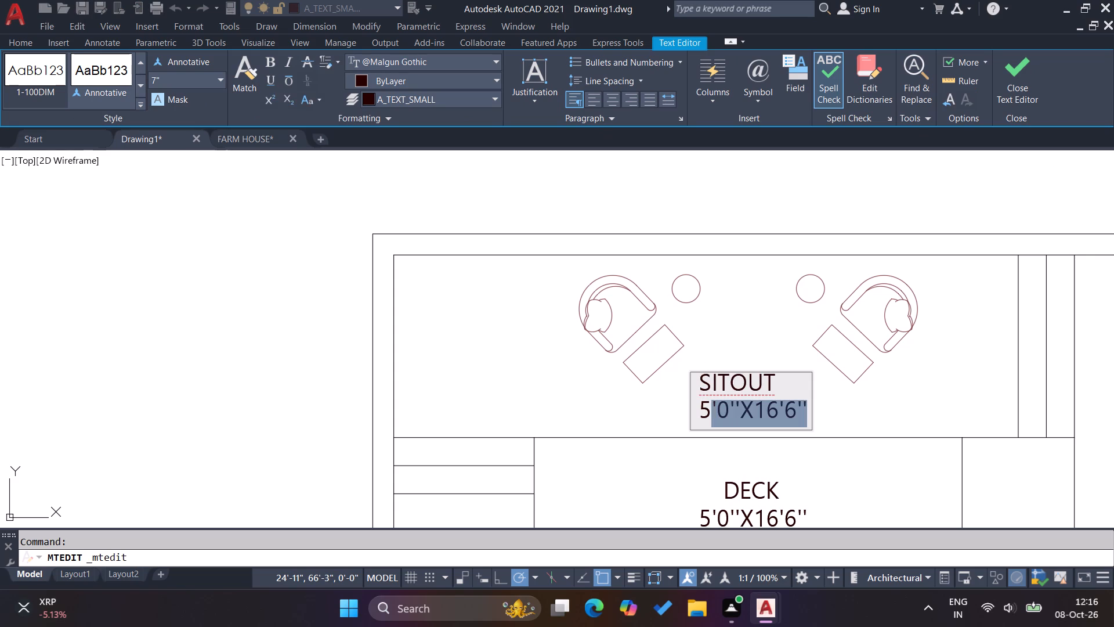
{"action": "left_click_drag", "start_coordinate": [713, 403], "coordinate": [692, 403]}
{"action": "key", "text": "BackSpace"}
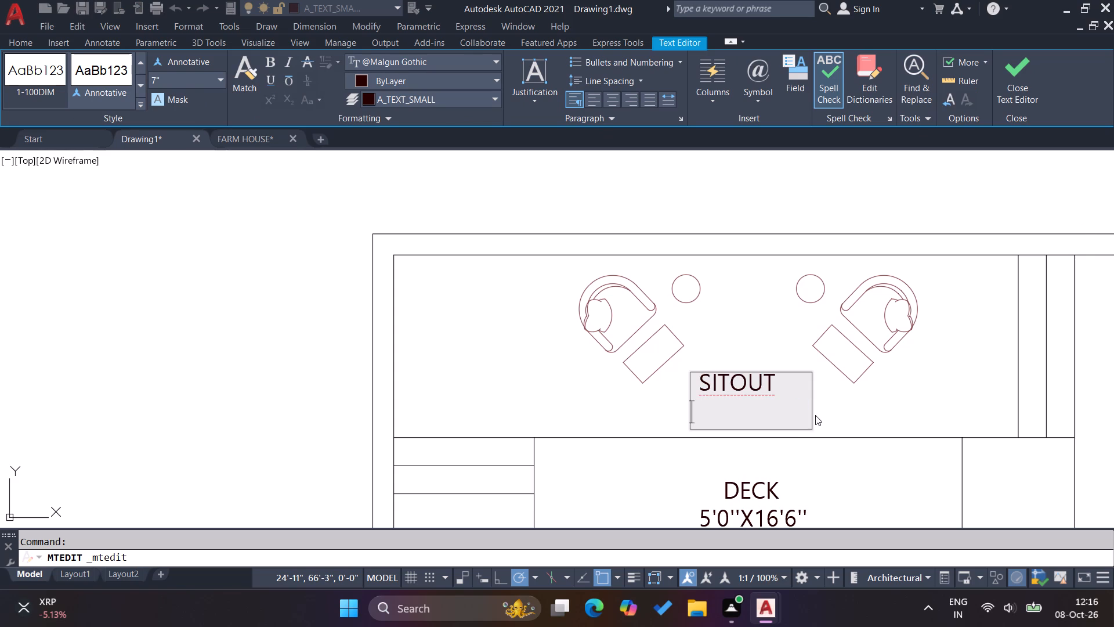
{"action": "left_click", "coordinate": [828, 416]}
Remove the size line from the DECK label above the left master bedroom, keeping only the name.
{"action": "scroll", "coordinate": [645, 344], "scroll_direction": "down", "scroll_amount": 2}
{"action": "scroll", "coordinate": [682, 413], "scroll_direction": "up", "scroll_amount": 3}
{"action": "double_click", "coordinate": [686, 411]}
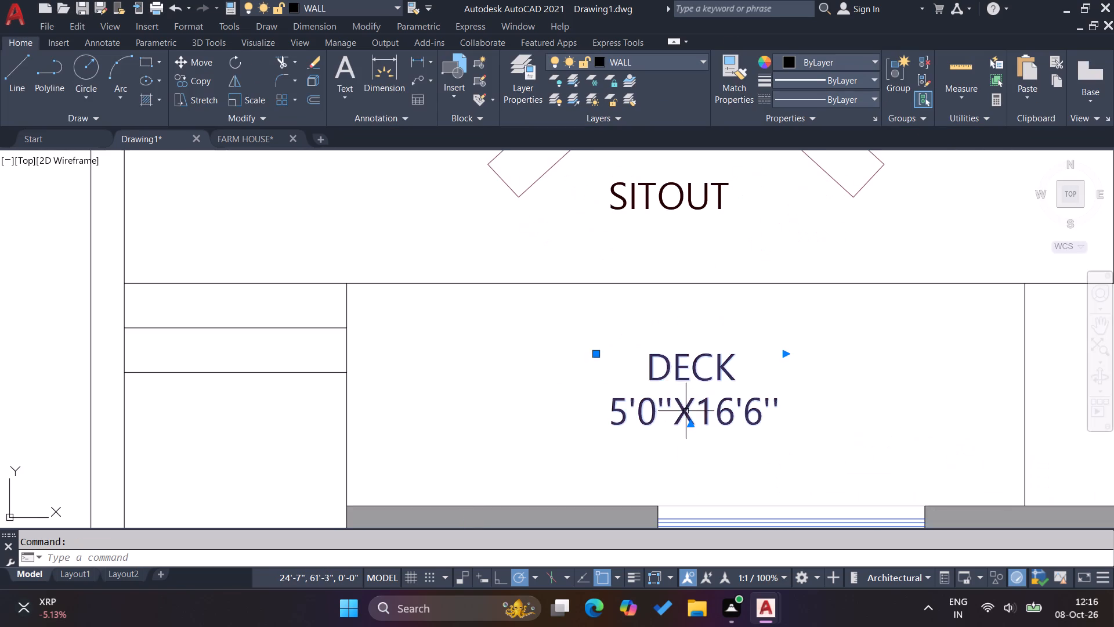
{"action": "left_click_drag", "start_coordinate": [781, 419], "coordinate": [587, 414]}
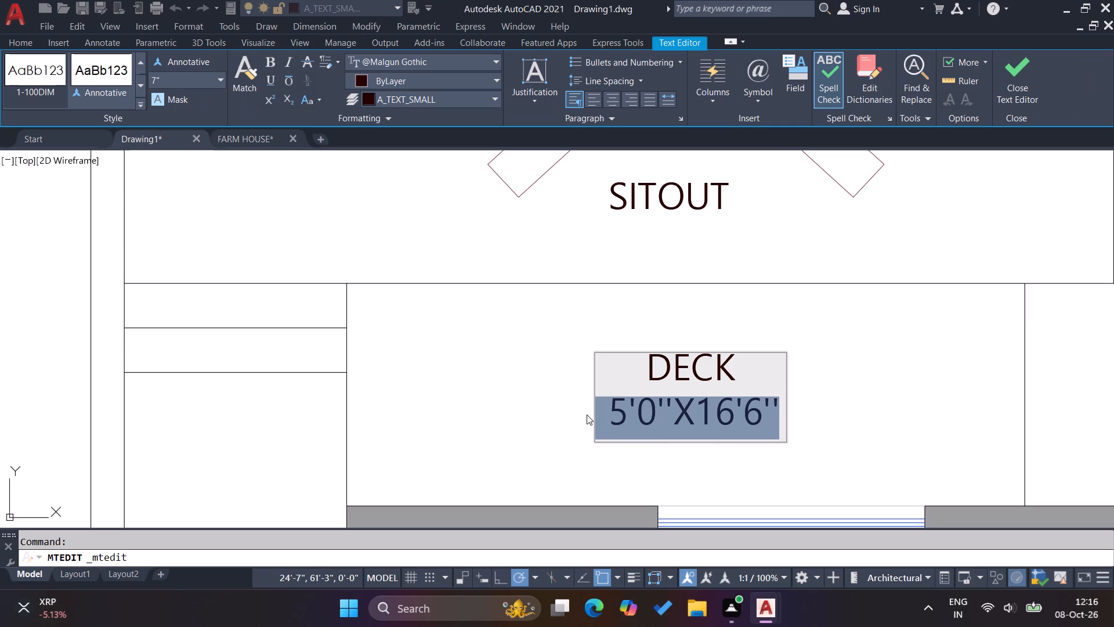
{"action": "key", "text": "BackSpace"}
{"action": "left_click", "coordinate": [845, 392]}
{"action": "key", "text": "Escape"}
{"action": "key", "text": "Escape"}
{"action": "key", "text": "Escape"}
{"action": "key", "text": "Escape"}
Match the properties of the internal staircase lines onto the step lines beside the sitout and at the deck's left end.
{"action": "scroll", "coordinate": [594, 375], "scroll_direction": "down", "scroll_amount": 3}
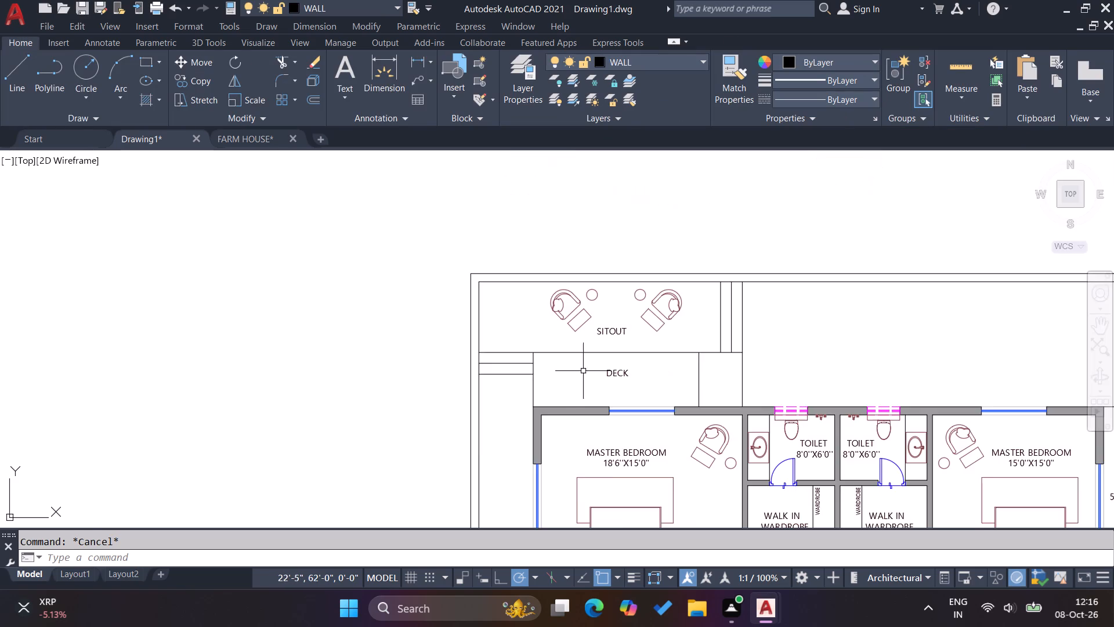
{"action": "key", "text": "Escape"}
{"action": "scroll", "coordinate": [565, 363], "scroll_direction": "down", "scroll_amount": 2}
{"action": "scroll", "coordinate": [561, 361], "scroll_direction": "up", "scroll_amount": 2}
{"action": "key", "text": "m"}
{"action": "key", "text": "a"}
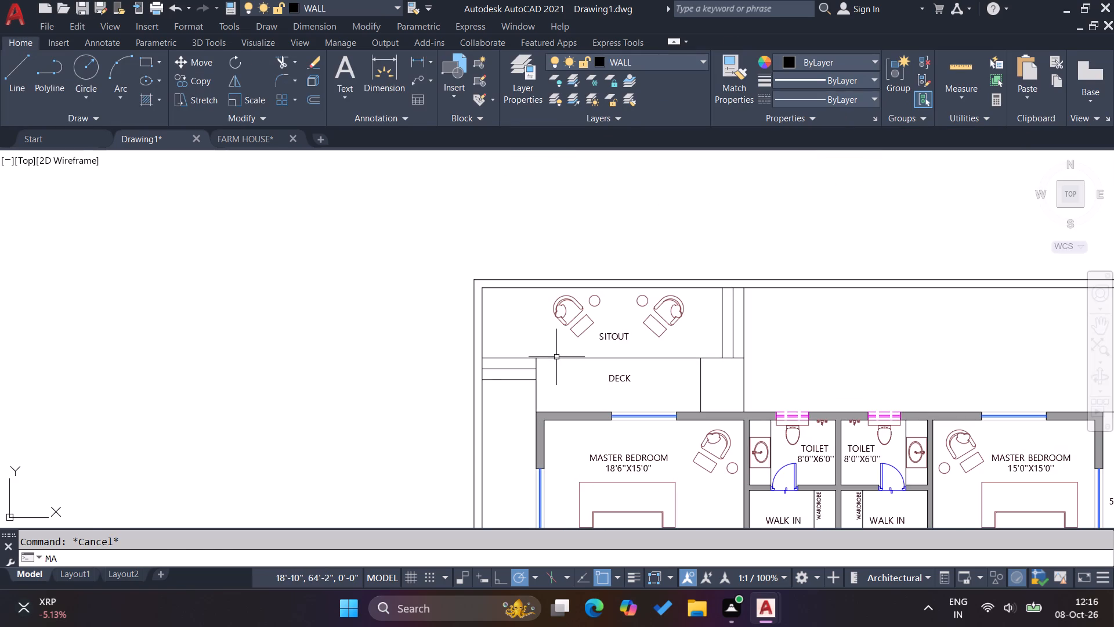
{"action": "key", "text": "Return"}
{"action": "scroll", "coordinate": [650, 305], "scroll_direction": "down", "scroll_amount": 2}
{"action": "left_click", "coordinate": [646, 464]}
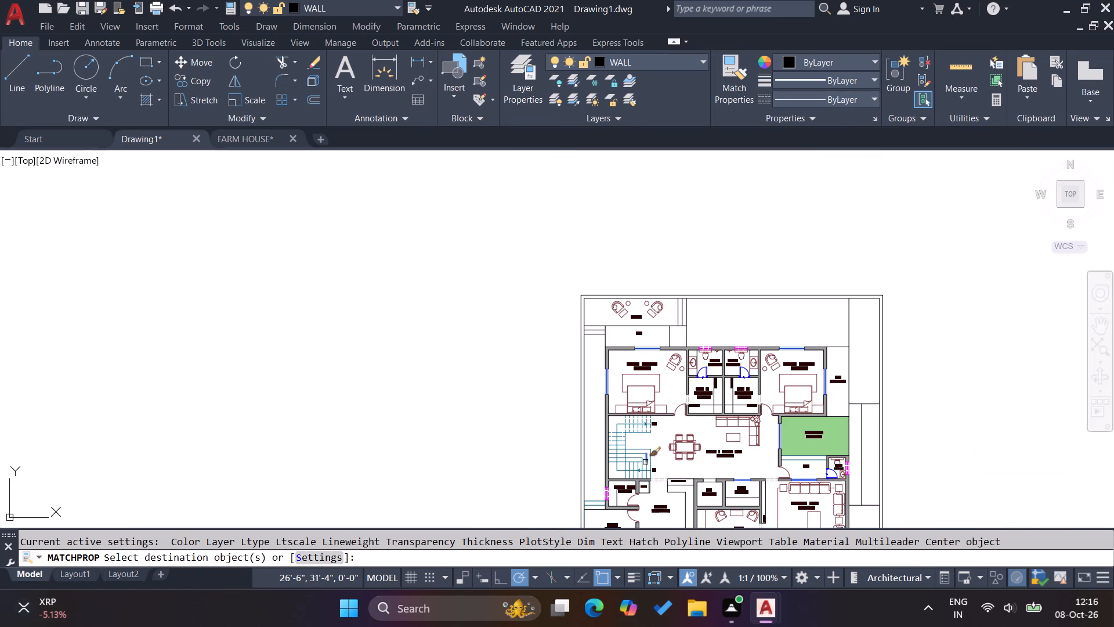
{"action": "scroll", "coordinate": [688, 307], "scroll_direction": "up", "scroll_amount": 2}
{"action": "left_click", "coordinate": [695, 337]}
{"action": "left_click", "coordinate": [664, 319]}
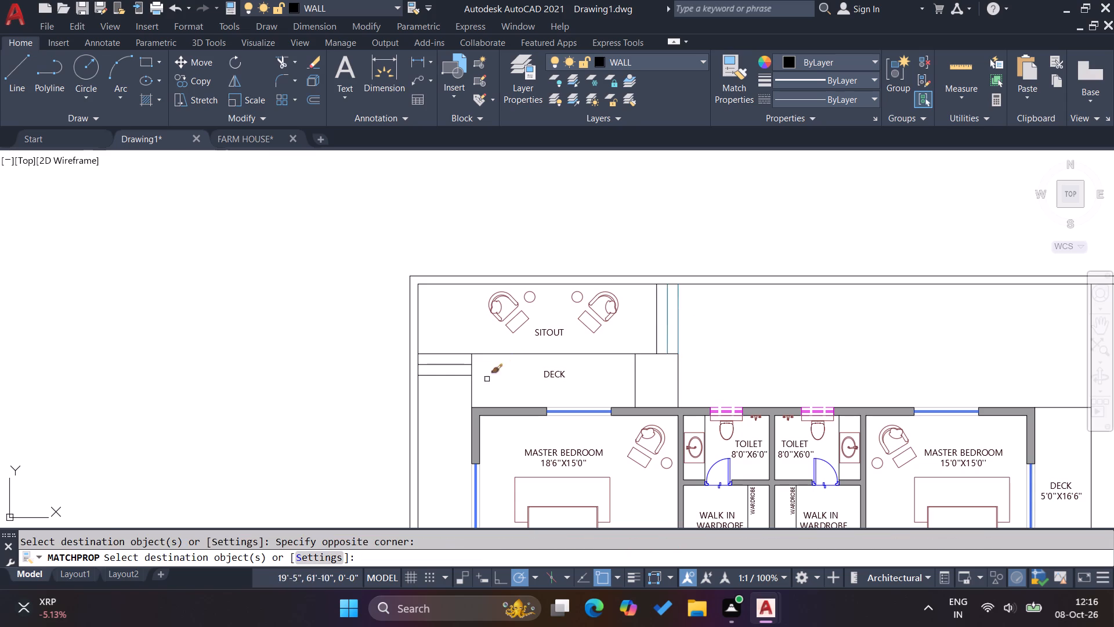
{"action": "scroll", "coordinate": [432, 372], "scroll_direction": "up", "scroll_amount": 2}
{"action": "left_click", "coordinate": [471, 391]}
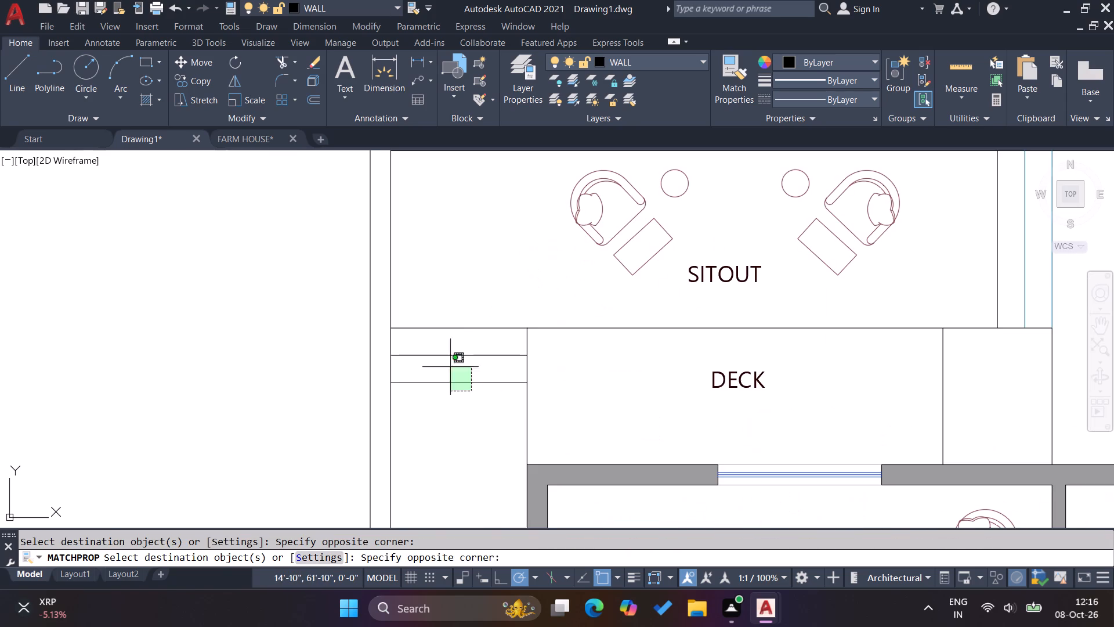
{"action": "left_click", "coordinate": [439, 315]}
{"action": "scroll", "coordinate": [303, 366], "scroll_direction": "down", "scroll_amount": 2}
{"action": "left_click", "coordinate": [625, 333]}
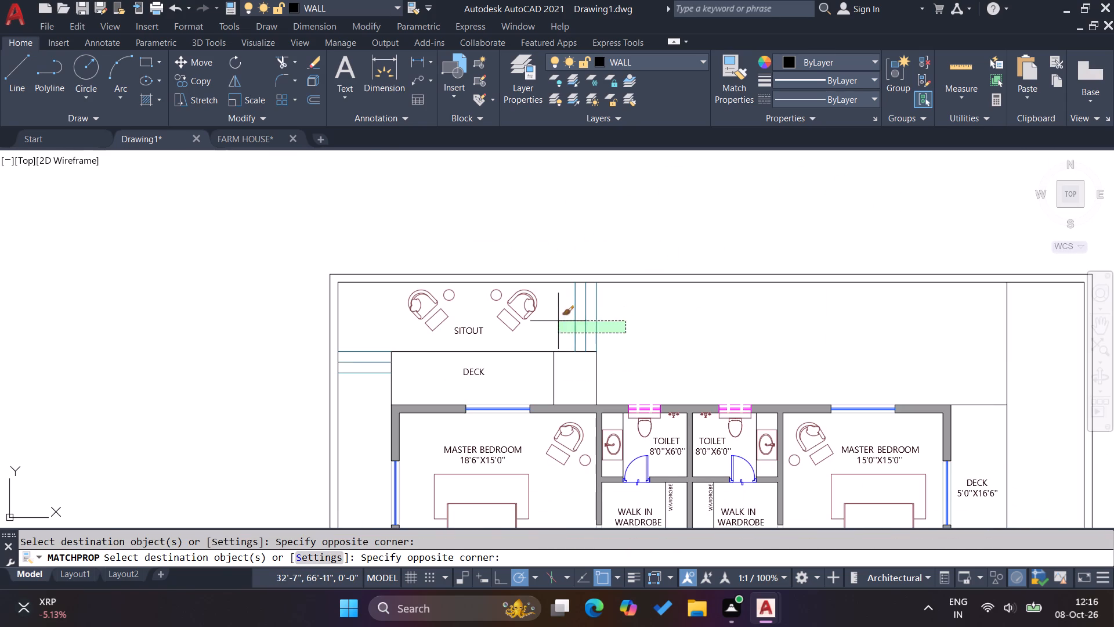
{"action": "left_click", "coordinate": [558, 321]}
{"action": "key", "text": "Escape"}
{"action": "key", "text": "Escape"}
{"action": "key", "text": "Escape"}
{"action": "key", "text": "Escape"}
{"action": "scroll", "coordinate": [436, 218], "scroll_direction": "down", "scroll_amount": 2}
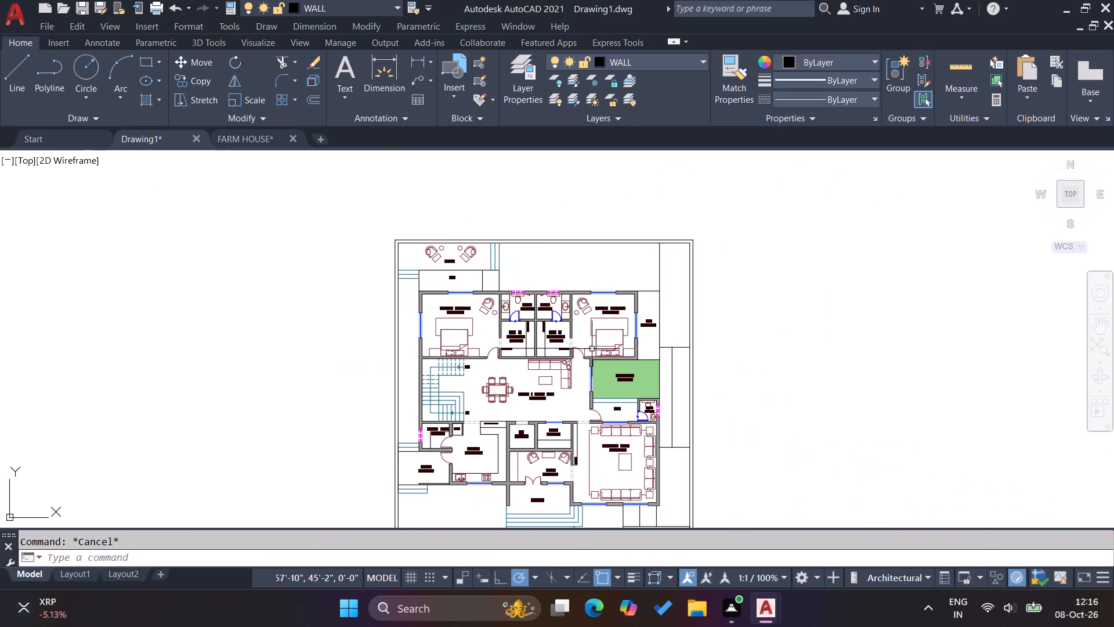
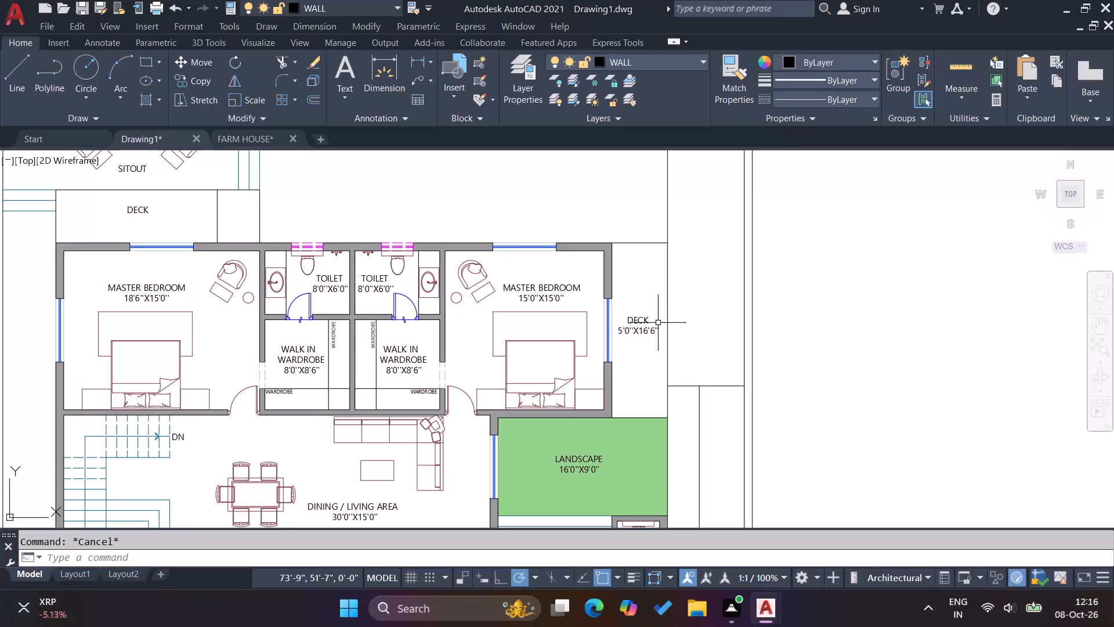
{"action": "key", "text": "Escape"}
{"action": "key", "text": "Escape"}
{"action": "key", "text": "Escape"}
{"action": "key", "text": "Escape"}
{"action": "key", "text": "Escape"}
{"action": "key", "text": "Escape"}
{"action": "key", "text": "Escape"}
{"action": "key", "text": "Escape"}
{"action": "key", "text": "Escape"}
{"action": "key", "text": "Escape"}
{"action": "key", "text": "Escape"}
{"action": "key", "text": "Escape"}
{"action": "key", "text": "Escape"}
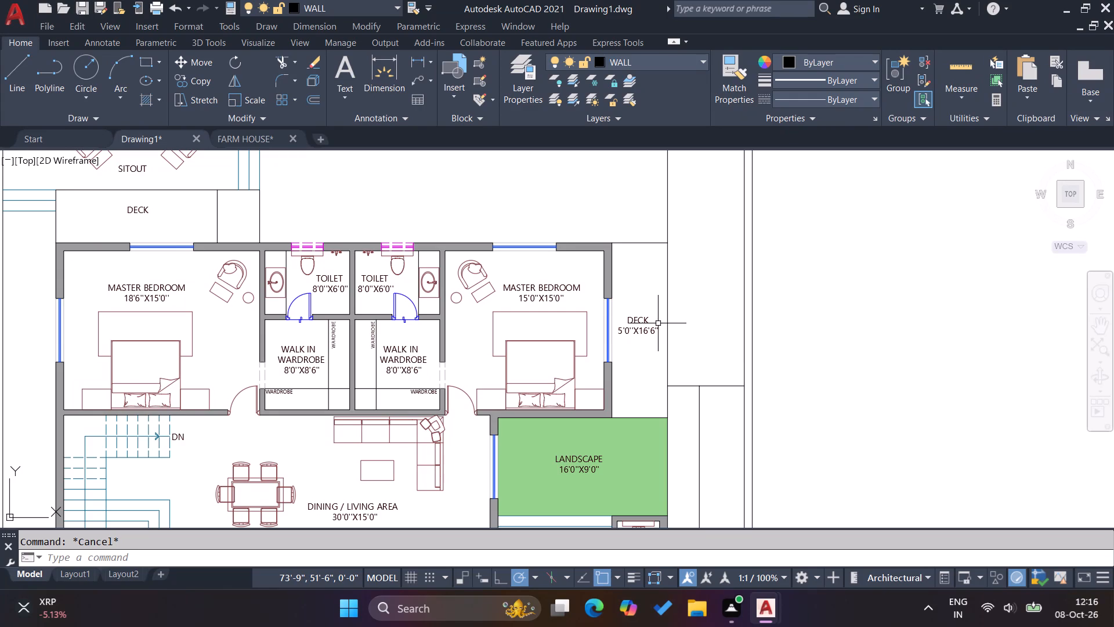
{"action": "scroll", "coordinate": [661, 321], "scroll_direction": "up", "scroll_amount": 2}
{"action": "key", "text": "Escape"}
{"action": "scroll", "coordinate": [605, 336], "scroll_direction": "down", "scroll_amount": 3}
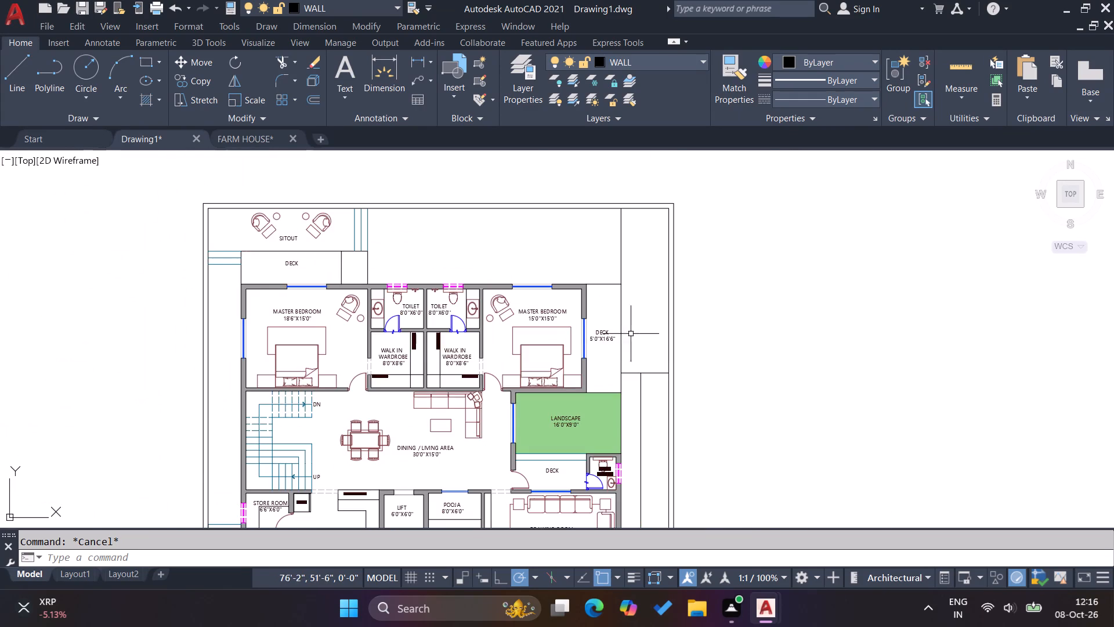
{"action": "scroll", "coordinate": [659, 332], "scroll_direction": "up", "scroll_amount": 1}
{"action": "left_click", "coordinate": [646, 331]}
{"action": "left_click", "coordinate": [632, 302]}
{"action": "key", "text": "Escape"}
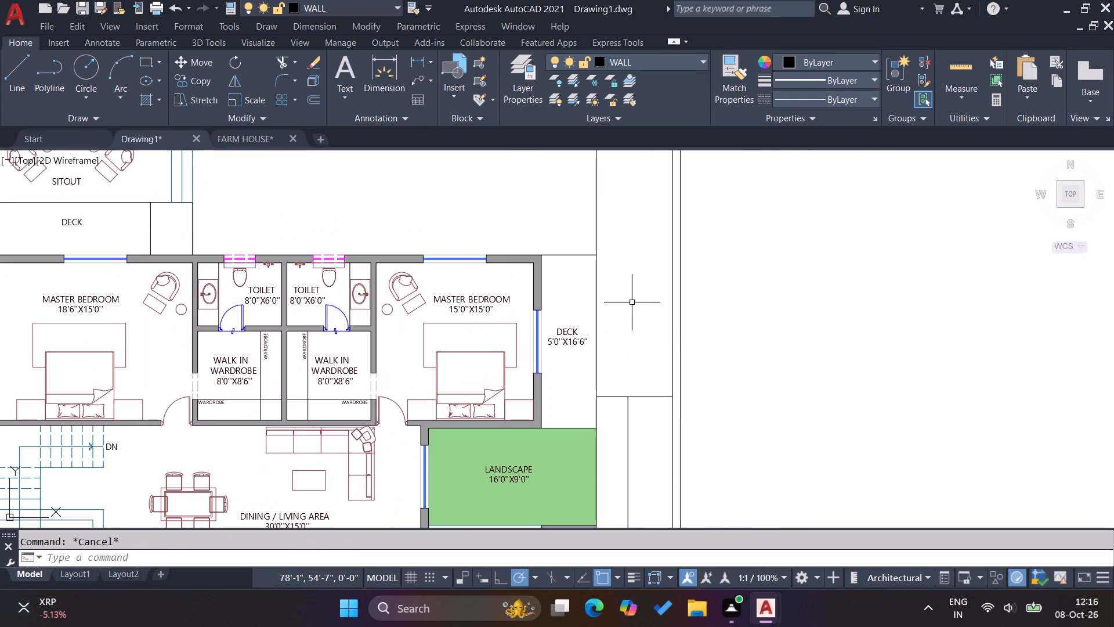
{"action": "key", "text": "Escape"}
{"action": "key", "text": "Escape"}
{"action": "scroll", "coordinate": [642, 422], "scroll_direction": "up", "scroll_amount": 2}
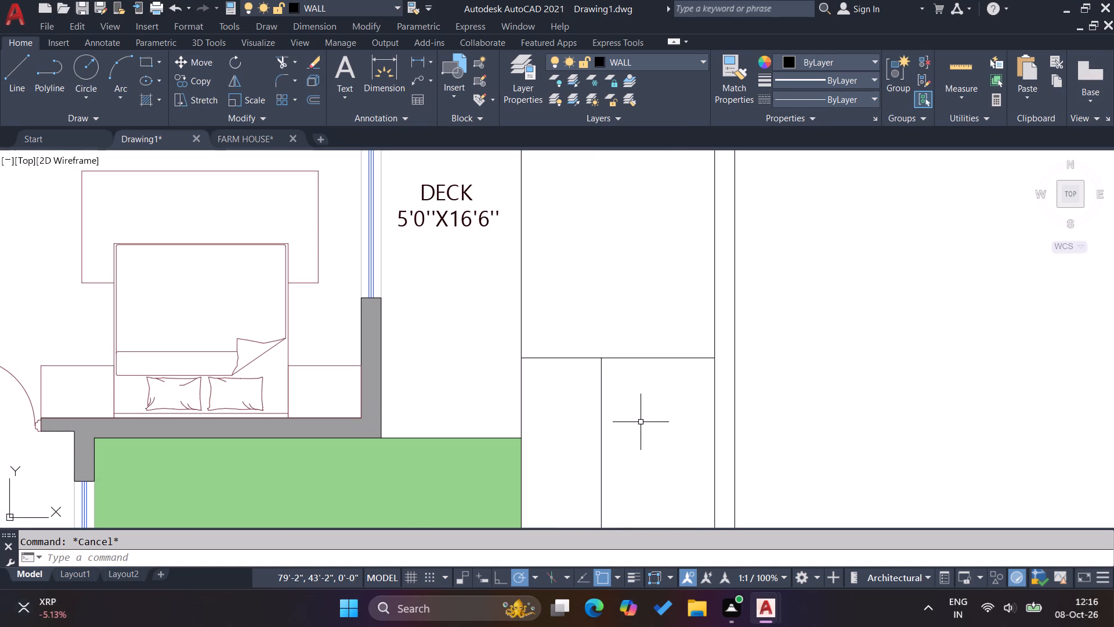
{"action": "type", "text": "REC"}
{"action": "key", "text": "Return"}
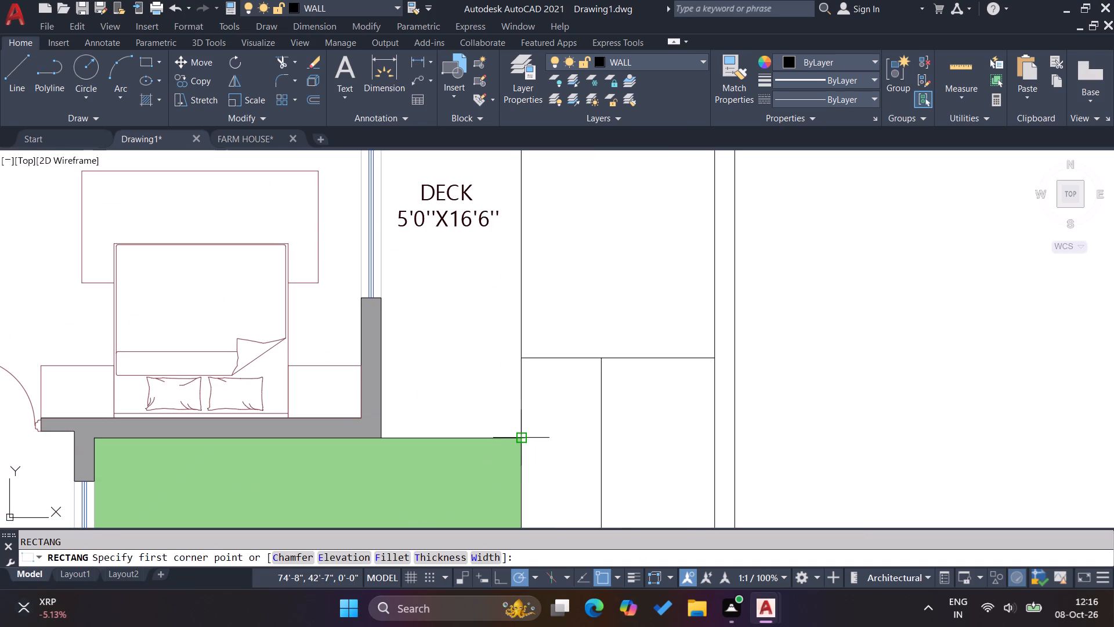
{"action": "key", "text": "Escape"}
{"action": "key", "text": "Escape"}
Draw a horizontal construction line through the landscape area's top outer corner and a vertical one along the adjacent strip's dividing line.
{"action": "scroll", "coordinate": [527, 445], "scroll_direction": "up", "scroll_amount": 3}
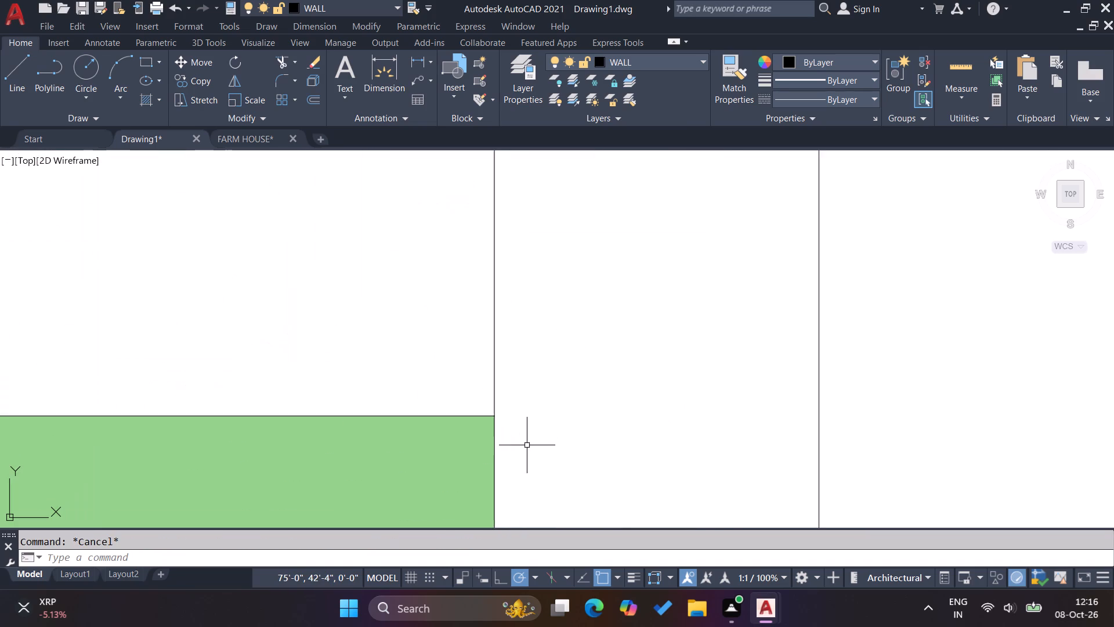
{"action": "type", "text": "XL"}
{"action": "key", "text": "Return"}
{"action": "left_click", "coordinate": [498, 419]}
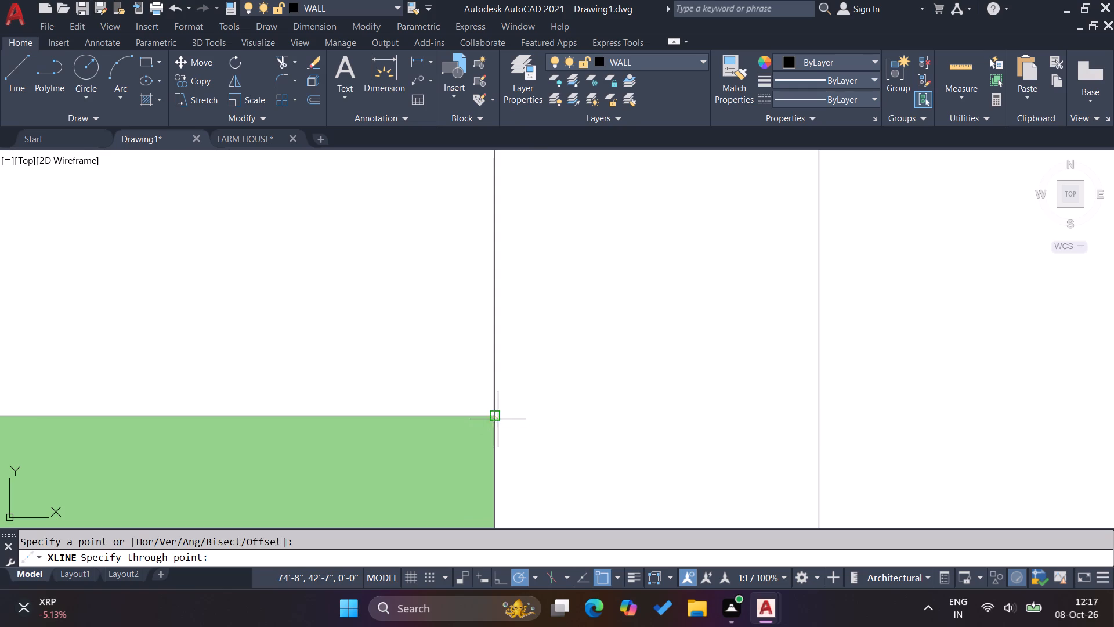
{"action": "left_click", "coordinate": [547, 418]}
{"action": "key", "text": "Return"}
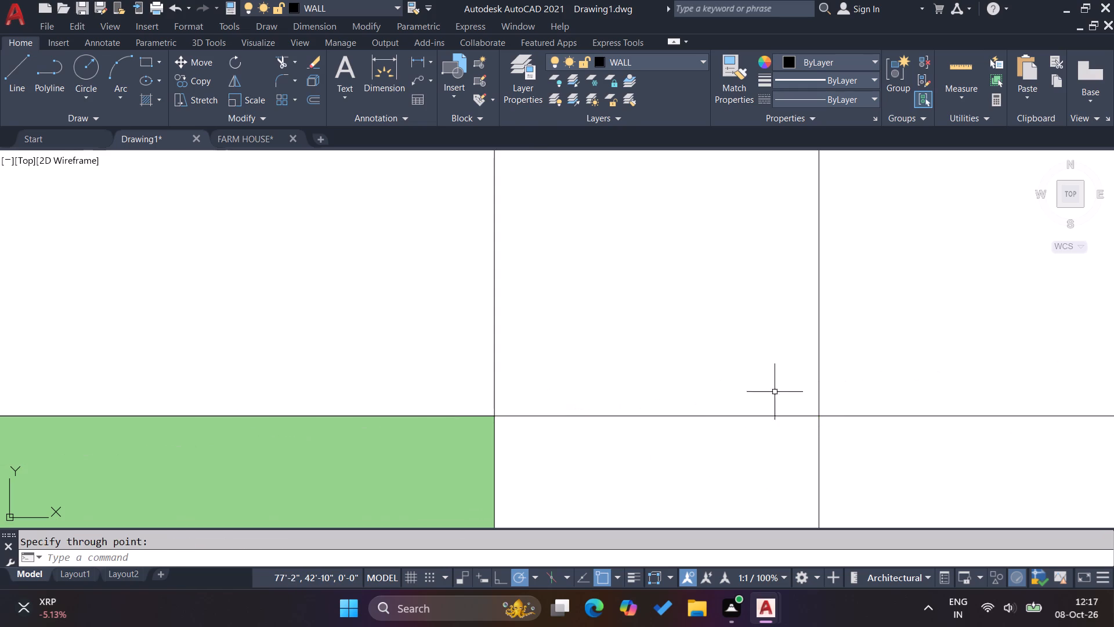
{"action": "key", "text": "Return"}
{"action": "left_click", "coordinate": [820, 418]}
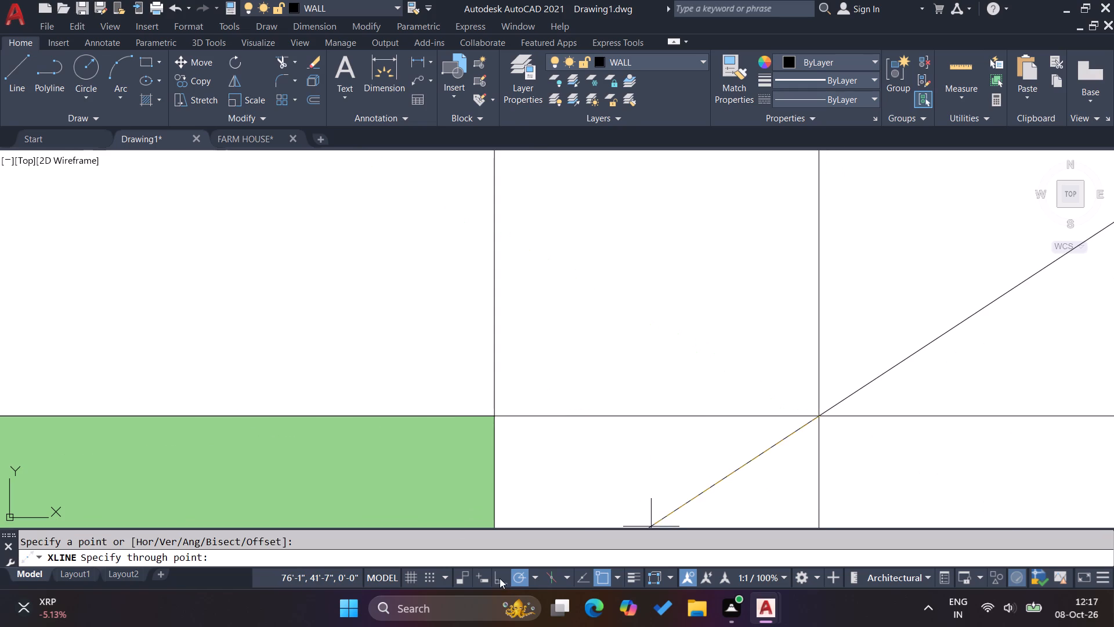
{"action": "left_click", "coordinate": [500, 578]}
{"action": "left_click", "coordinate": [891, 308]}
{"action": "key", "text": "Escape"}
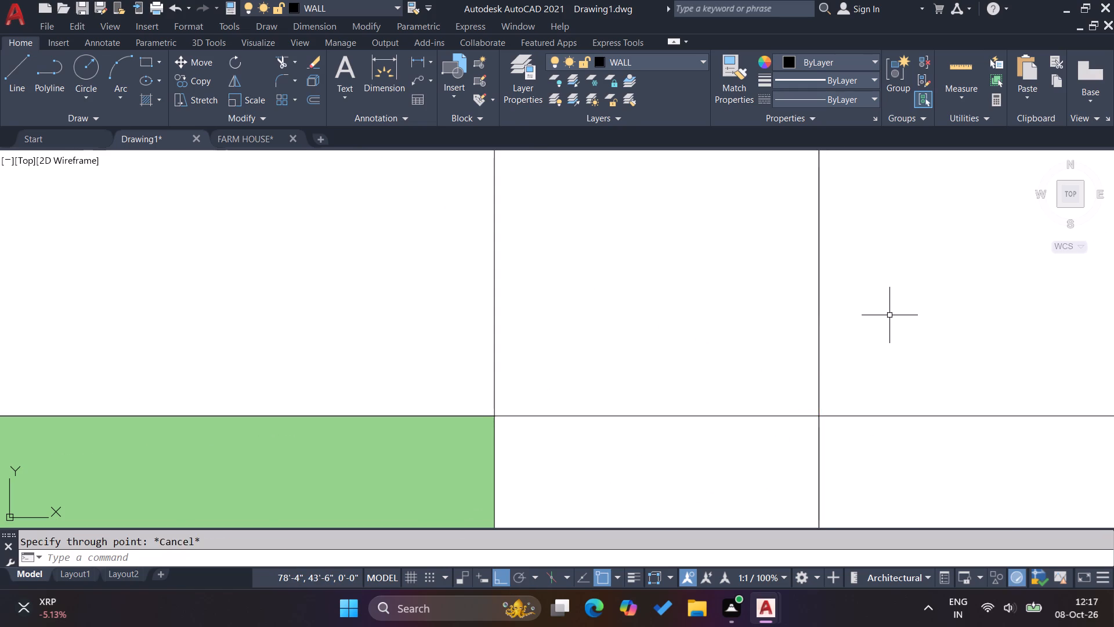
{"action": "key", "text": "Escape"}
Offset both construction lines by 2 inches, the horizontal one downward and the vertical one toward the landscape area.
{"action": "scroll", "coordinate": [620, 396], "scroll_direction": "down", "scroll_amount": 2}
{"action": "key", "text": "o"}
{"action": "key", "text": "Return"}
{"action": "key", "text": "2"}
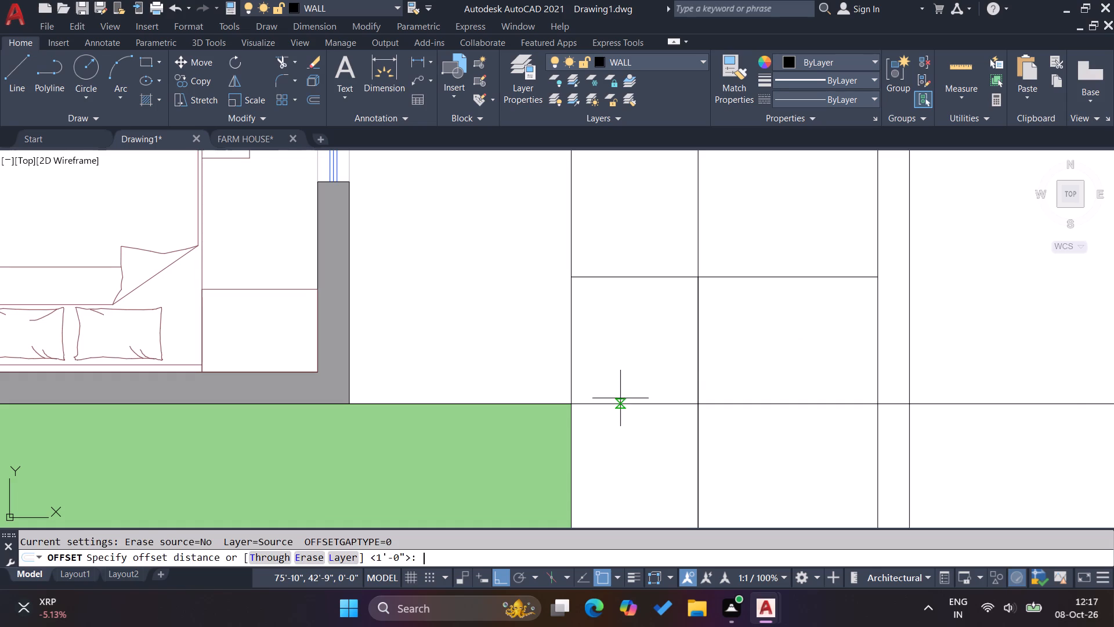
{"action": "key", "text": "Return"}
{"action": "left_click", "coordinate": [621, 405]}
{"action": "left_click", "coordinate": [632, 430]}
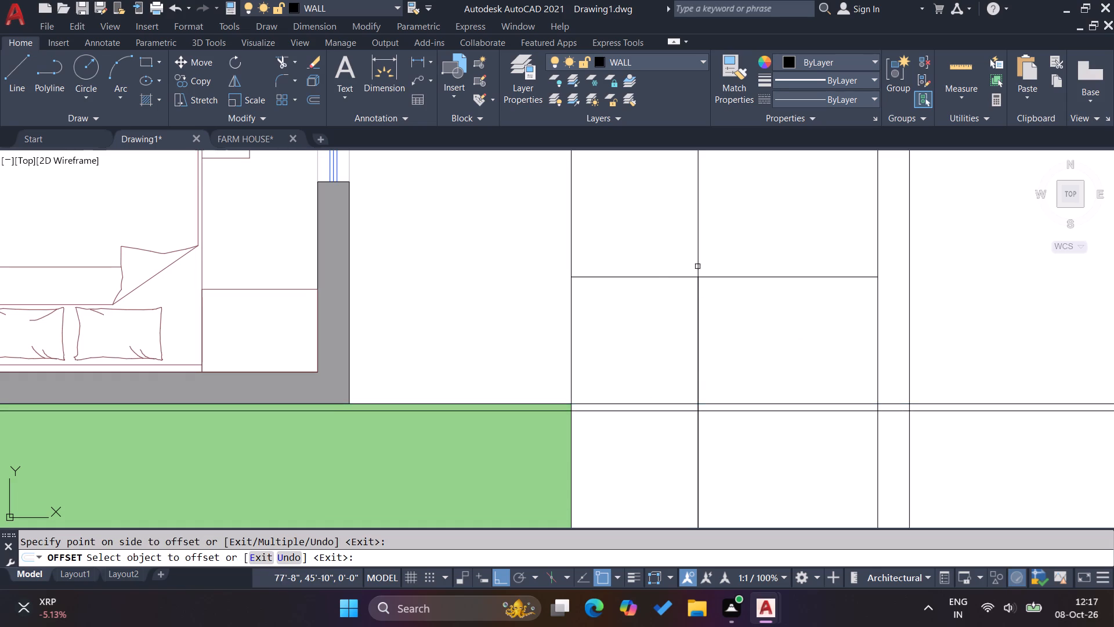
{"action": "left_click", "coordinate": [697, 260]}
{"action": "left_click", "coordinate": [659, 268]}
{"action": "key", "text": "Escape"}
{"action": "key", "text": "Escape"}
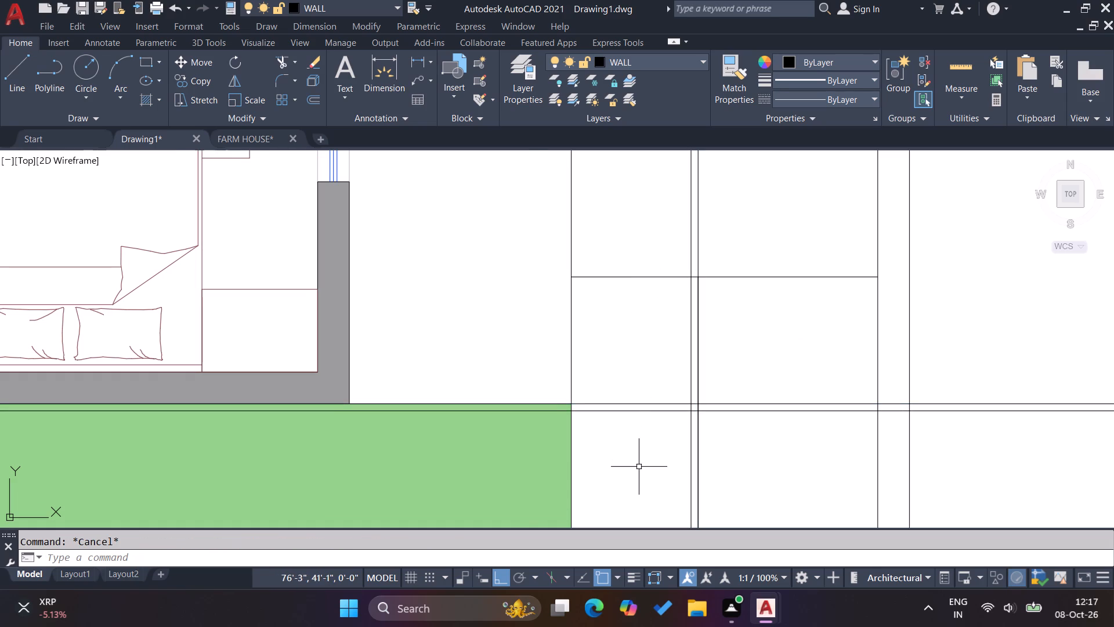
Offset the lower horizontal construction line 1' downward.
{"action": "scroll", "coordinate": [639, 469], "scroll_direction": "up", "scroll_amount": 1}
{"action": "key", "text": "o"}
{"action": "key", "text": "Return"}
{"action": "type", "text": "1'"}
{"action": "key", "text": "Return"}
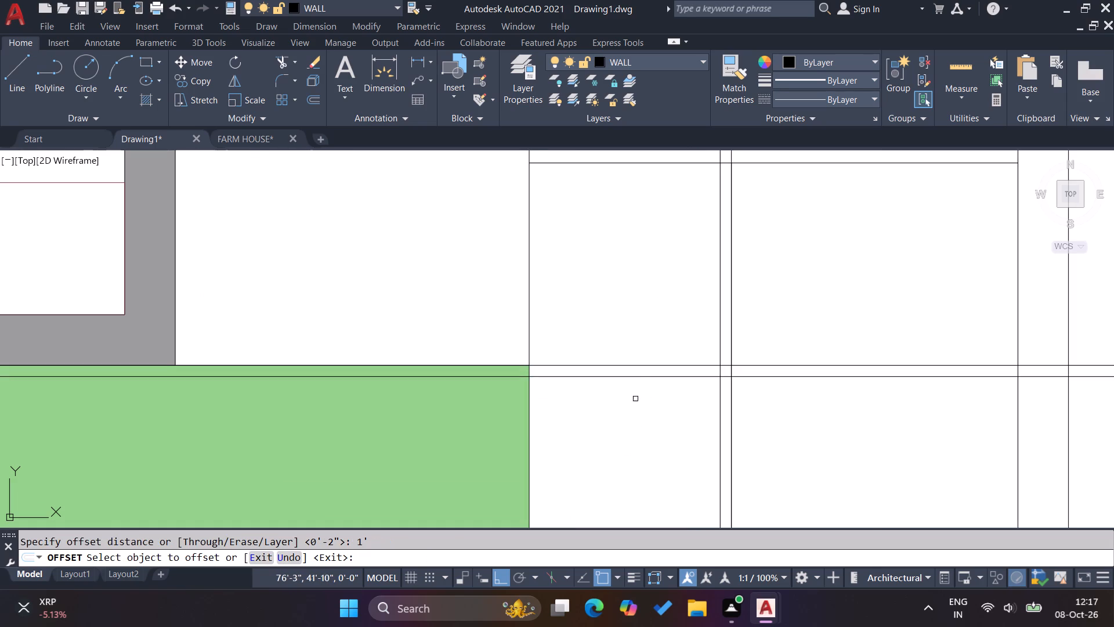
{"action": "left_click", "coordinate": [641, 379]}
{"action": "left_click", "coordinate": [648, 434]}
{"action": "key", "text": "Escape"}
{"action": "key", "text": "Escape"}
{"action": "key", "text": "Escape"}
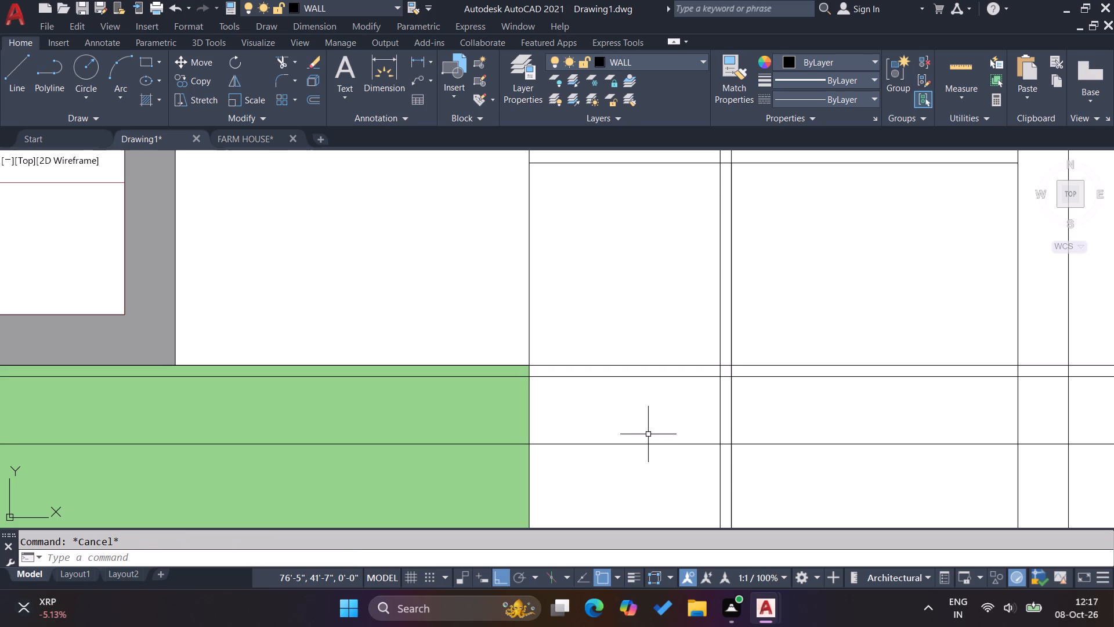
Offset the inner vertical construction line 2'8" toward the landscape area.
{"action": "key", "text": "o"}
{"action": "key", "text": "Return"}
{"action": "type", "text": "2'8"}
{"action": "key", "text": "Return"}
{"action": "left_click", "coordinate": [719, 431]}
{"action": "left_click", "coordinate": [635, 428]}
{"action": "key", "text": "Escape"}
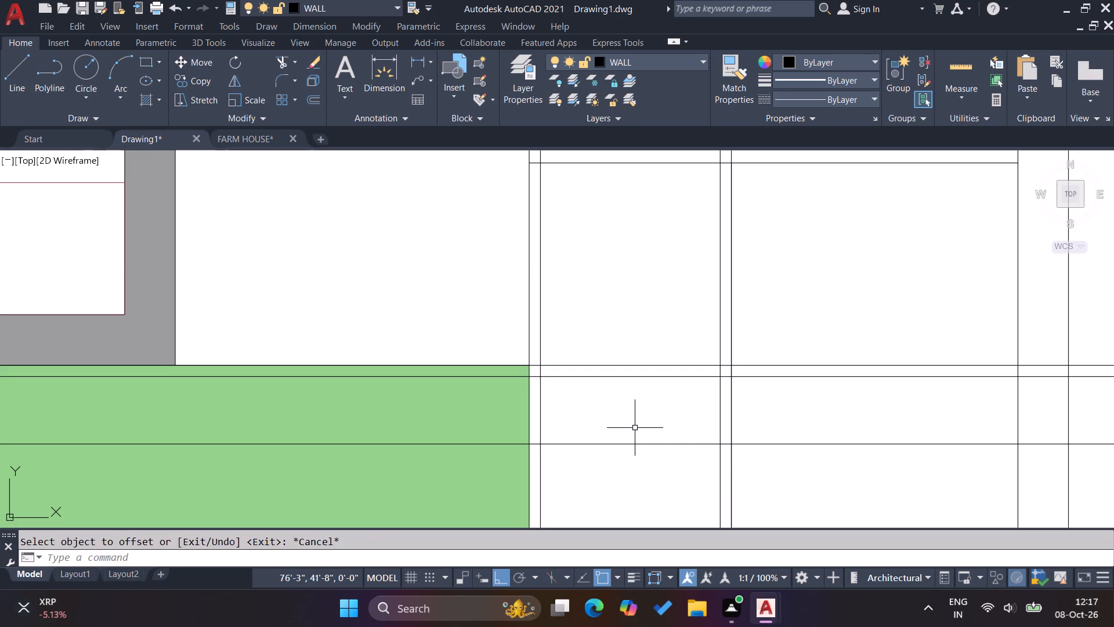
{"action": "key", "text": "Escape"}
{"action": "key", "text": "Escape"}
Draw a 2'8" by 1' rectangle on the inset construction lines in the narrow strip beside the landscape area.
{"action": "type", "text": "REE"}
{"action": "key", "text": "Escape"}
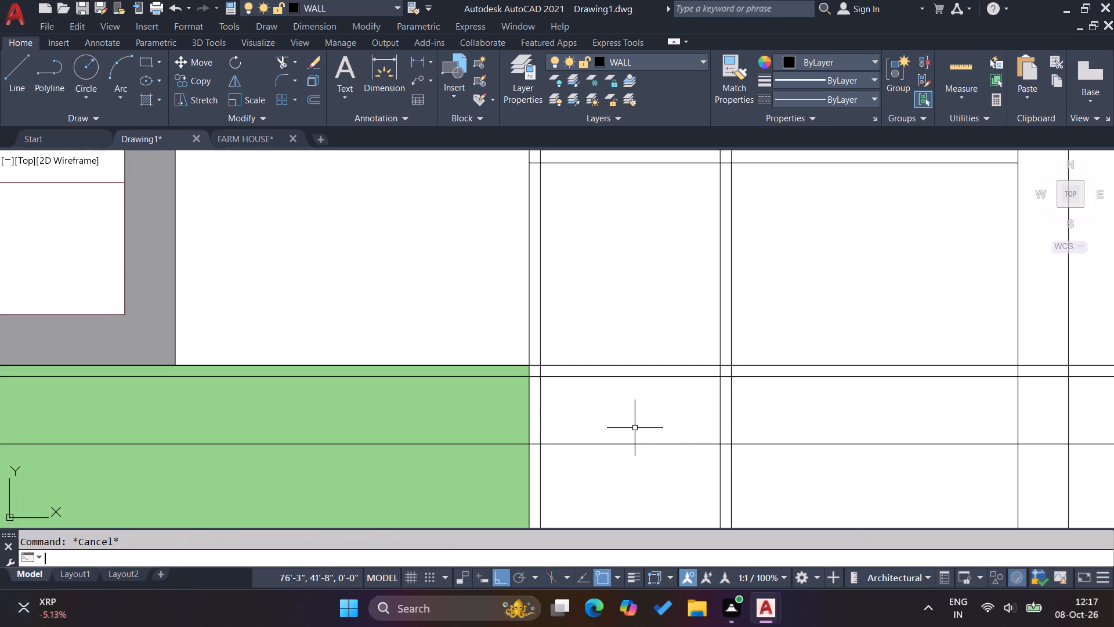
{"action": "key", "text": "Escape"}
{"action": "type", "text": "REC"}
{"action": "key", "text": "Return"}
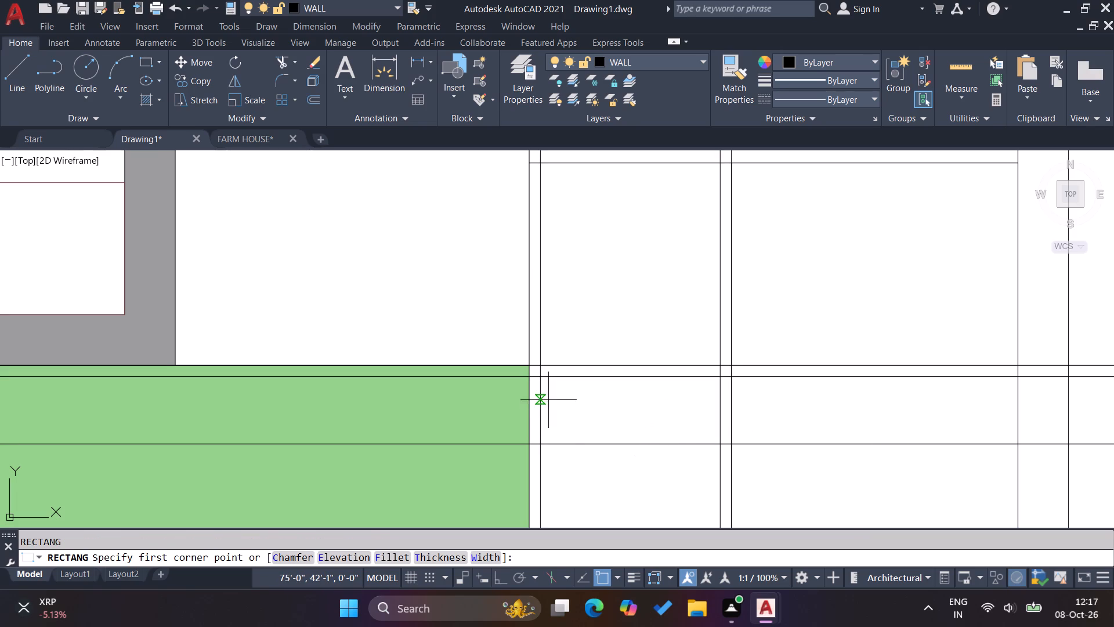
{"action": "left_click", "coordinate": [540, 381]}
{"action": "left_click", "coordinate": [722, 444]}
{"action": "key", "text": "Escape"}
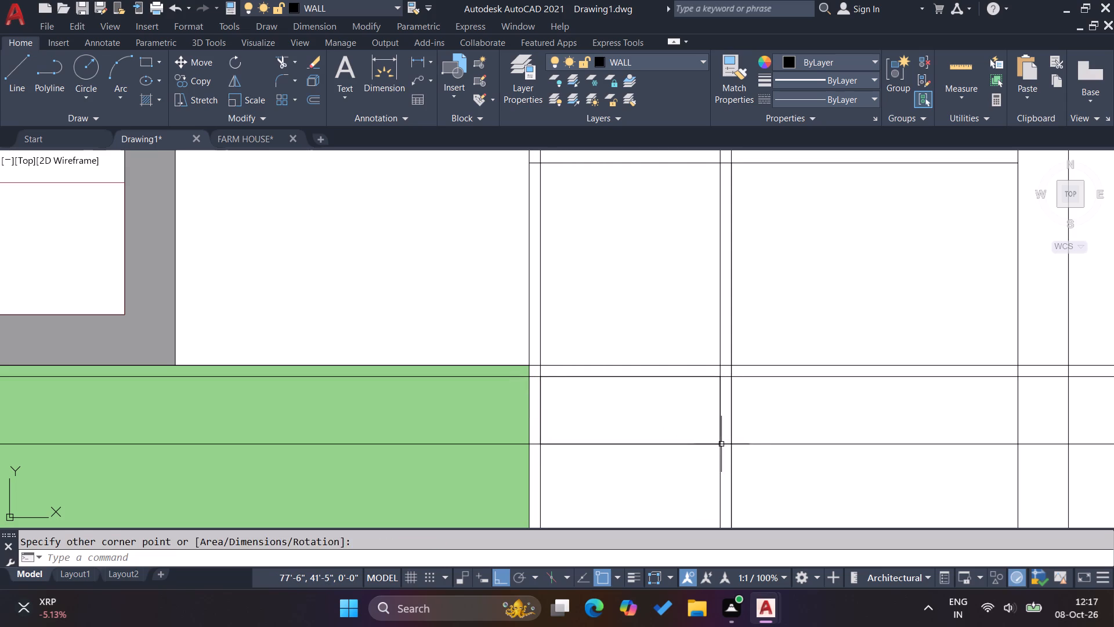
{"action": "left_click", "coordinate": [785, 453]}
{"action": "left_click", "coordinate": [765, 434]}
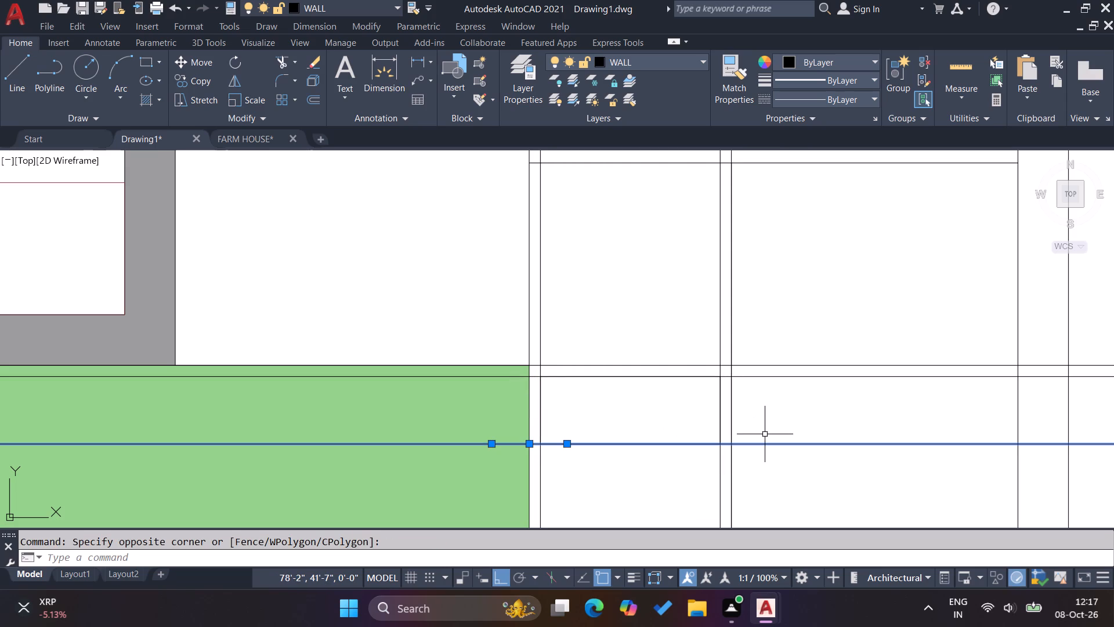
{"action": "key", "text": "Escape"}
{"action": "key", "text": "Escape"}
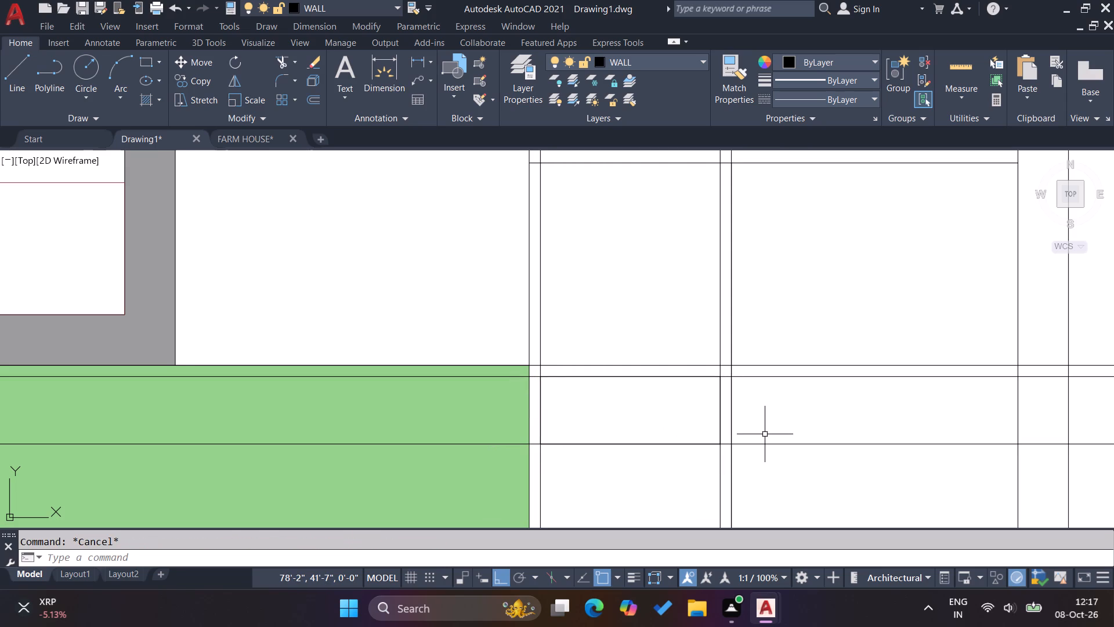
{"action": "key", "text": "Escape"}
{"action": "key", "text": "Escape"}
Offset the construction line at the rectangle's bottom edge 2 inches downward.
{"action": "key", "text": "o"}
{"action": "key", "text": "Return"}
{"action": "key", "text": "2"}
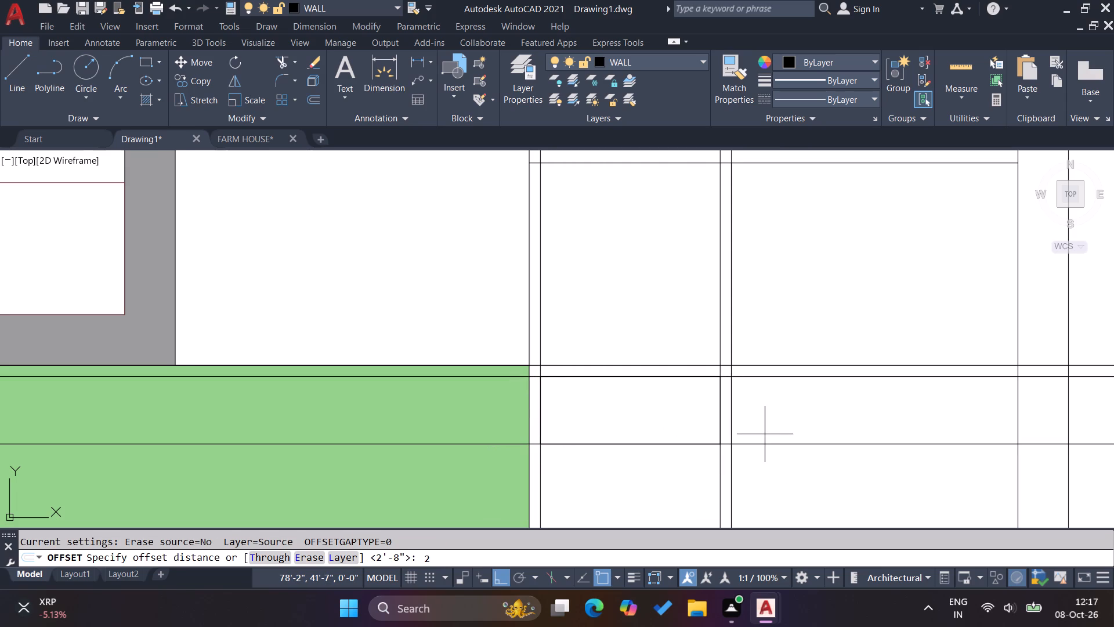
{"action": "key", "text": "Return"}
{"action": "left_click", "coordinate": [767, 444]}
{"action": "left_click", "coordinate": [769, 487]}
{"action": "key", "text": "Escape"}
{"action": "key", "text": "Escape"}
{"action": "key", "text": "Escape"}
{"action": "key", "text": "Escape"}
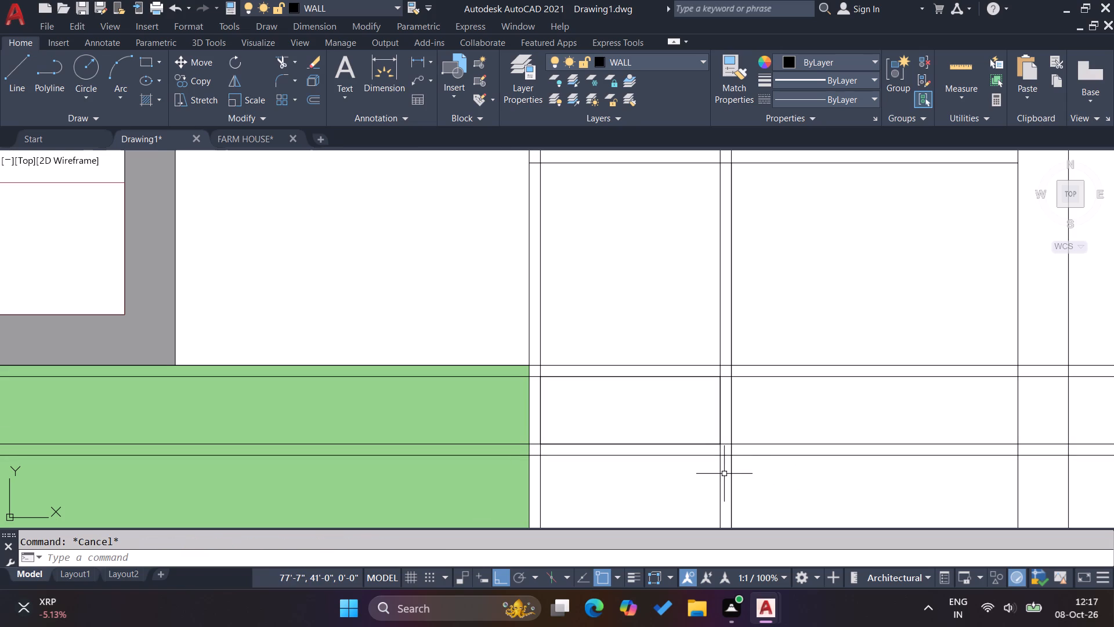
Offset the lowest horizontal construction line 1' downward.
{"action": "scroll", "coordinate": [687, 426], "scroll_direction": "down", "scroll_amount": 1}
{"action": "scroll", "coordinate": [700, 468], "scroll_direction": "up", "scroll_amount": 1}
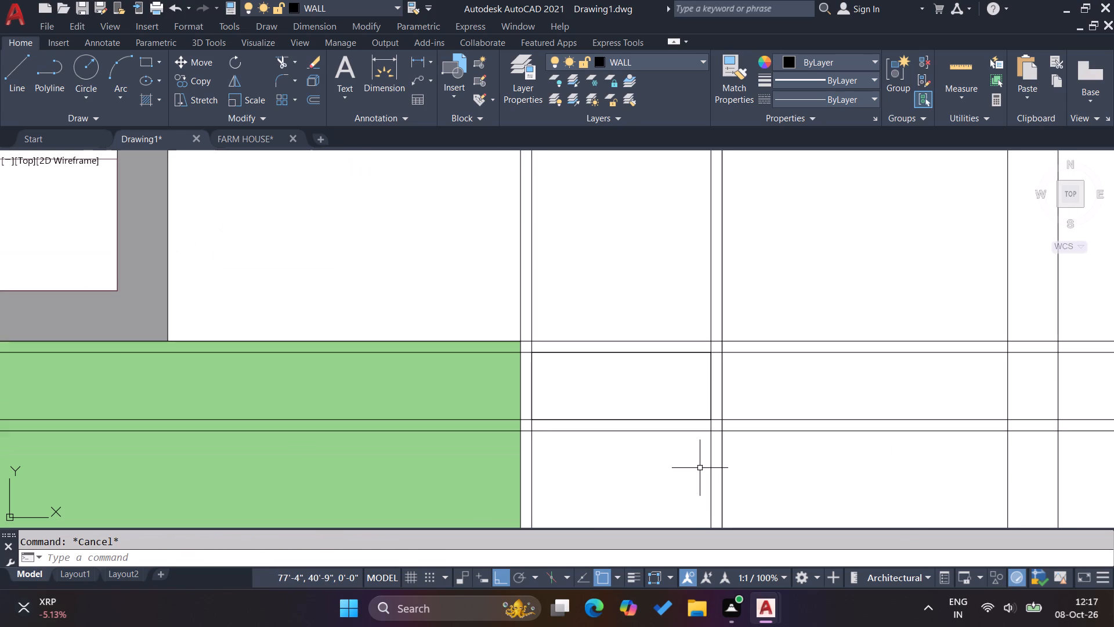
{"action": "key", "text": "o"}
{"action": "key", "text": "Return"}
{"action": "type", "text": "1'"}
{"action": "key", "text": "Return"}
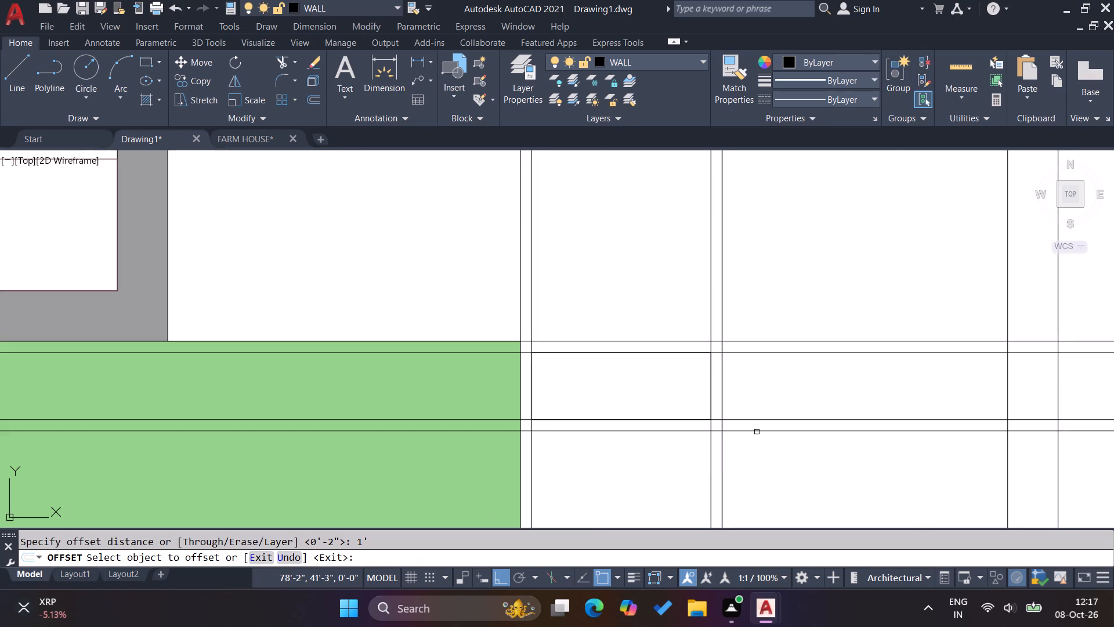
{"action": "left_click", "coordinate": [755, 431]}
{"action": "left_click", "coordinate": [762, 475]}
{"action": "key", "text": "Escape"}
{"action": "key", "text": "Escape"}
Draw a second 2'8" by 1' rectangle directly below the first, between the two lowest construction lines.
{"action": "type", "text": "REC"}
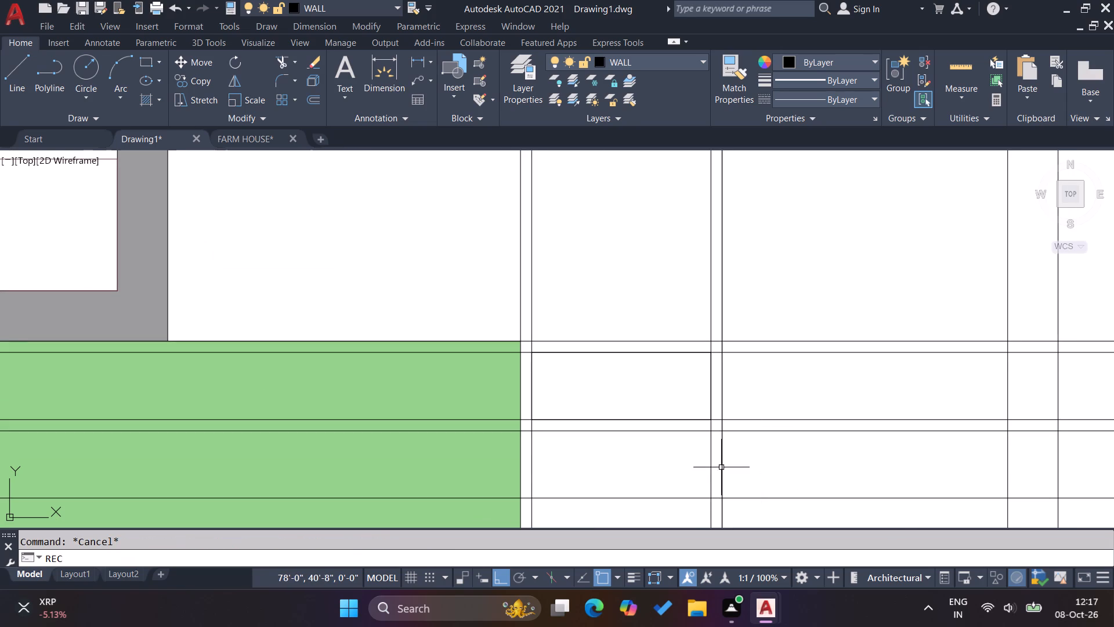
{"action": "key", "text": "Return"}
{"action": "left_click", "coordinate": [535, 499]}
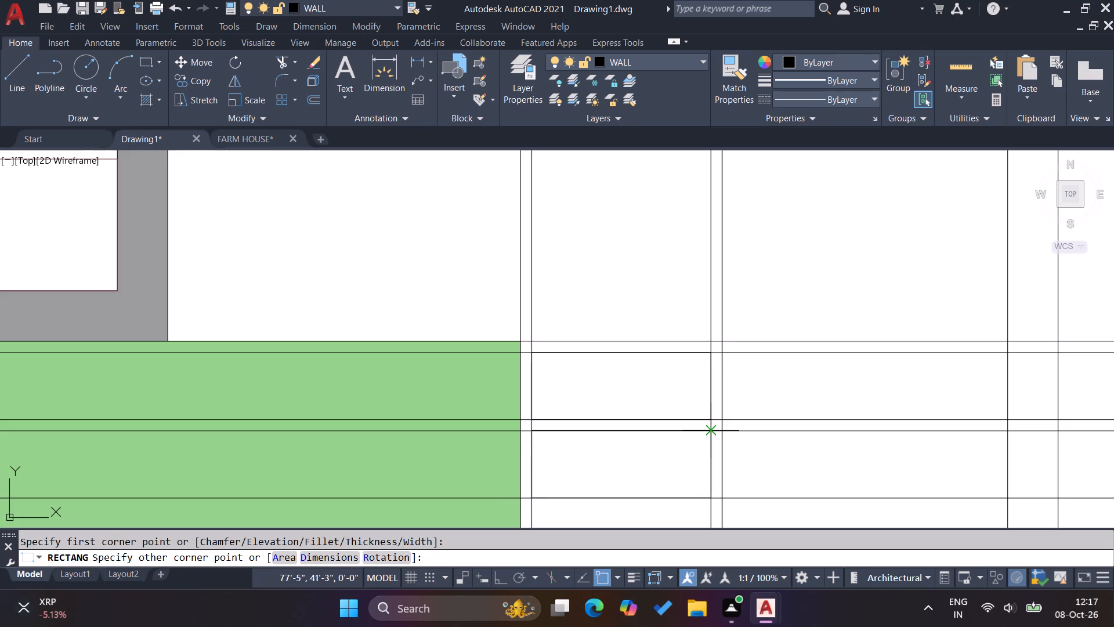
{"action": "left_click", "coordinate": [712, 432]}
{"action": "key", "text": "Escape"}
Delete all the horizontal and vertical construction lines, keeping the two rectangles.
{"action": "scroll", "coordinate": [603, 380], "scroll_direction": "down", "scroll_amount": 3}
{"action": "left_click_drag", "start_coordinate": [878, 433], "coordinate": [875, 424]}
{"action": "left_click", "coordinate": [845, 325]}
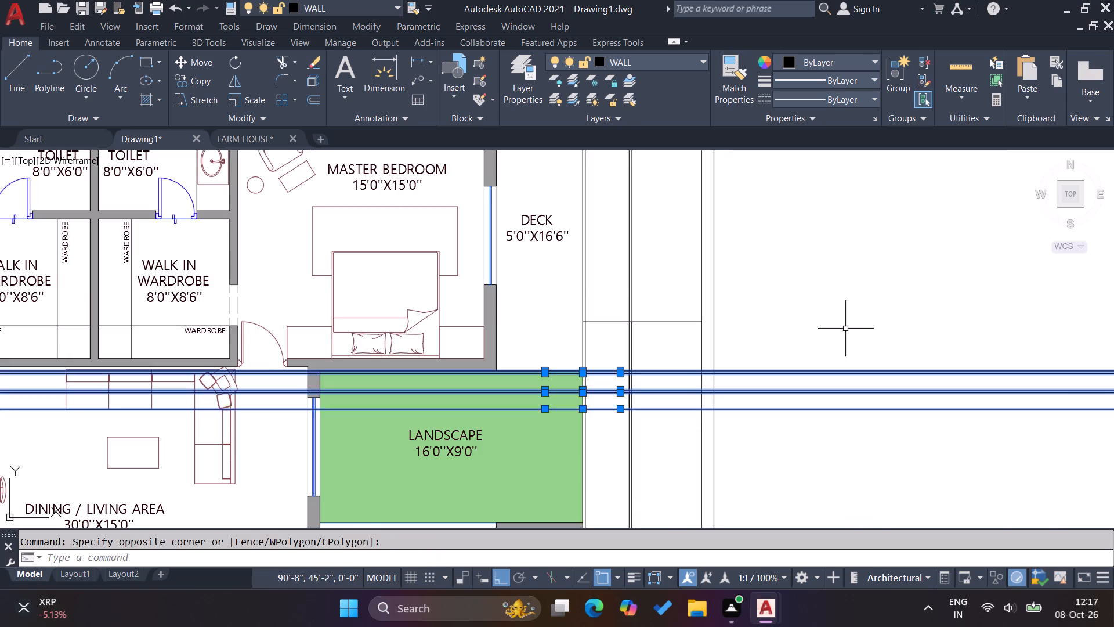
{"action": "key", "text": "Delete"}
{"action": "scroll", "coordinate": [559, 376], "scroll_direction": "down", "scroll_amount": 3}
{"action": "left_click_drag", "start_coordinate": [595, 234], "coordinate": [588, 230]}
{"action": "left_click", "coordinate": [530, 201]}
{"action": "key", "text": "Delete"}
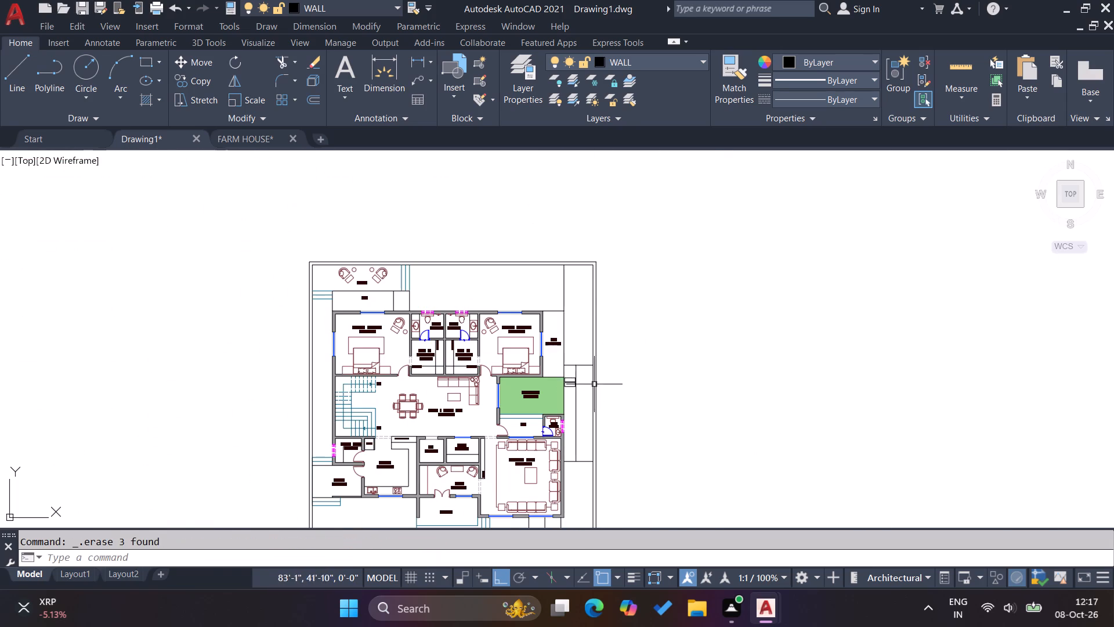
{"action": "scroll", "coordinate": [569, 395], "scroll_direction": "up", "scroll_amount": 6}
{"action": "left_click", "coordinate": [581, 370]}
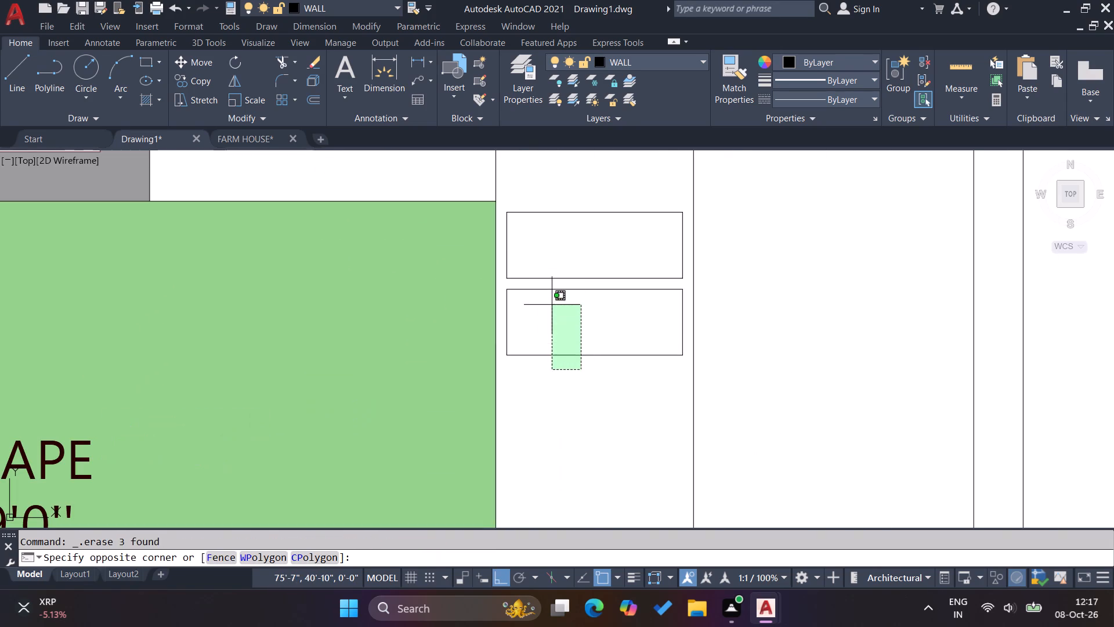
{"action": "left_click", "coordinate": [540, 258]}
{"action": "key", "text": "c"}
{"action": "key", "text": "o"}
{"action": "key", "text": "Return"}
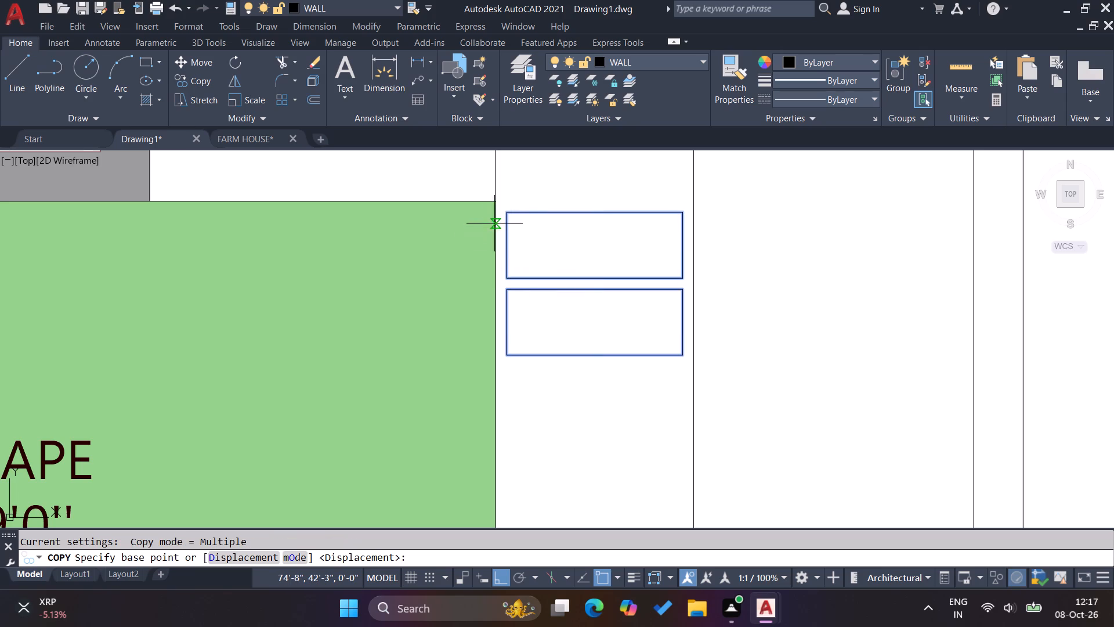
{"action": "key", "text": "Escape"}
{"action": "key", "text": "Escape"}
Copy the second rectangle downward twice at the same spacing, making a column of four in the side strip.
{"action": "left_click", "coordinate": [623, 373]}
{"action": "left_click", "coordinate": [592, 343]}
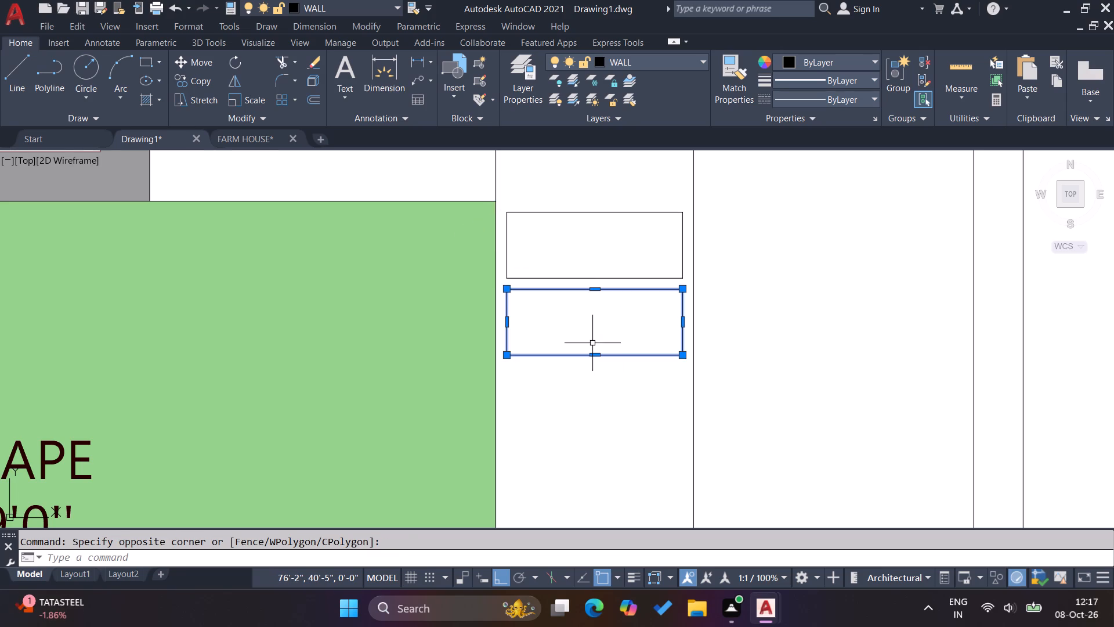
{"action": "key", "text": "c"}
{"action": "key", "text": "o"}
{"action": "key", "text": "Return"}
{"action": "left_click", "coordinate": [511, 275]}
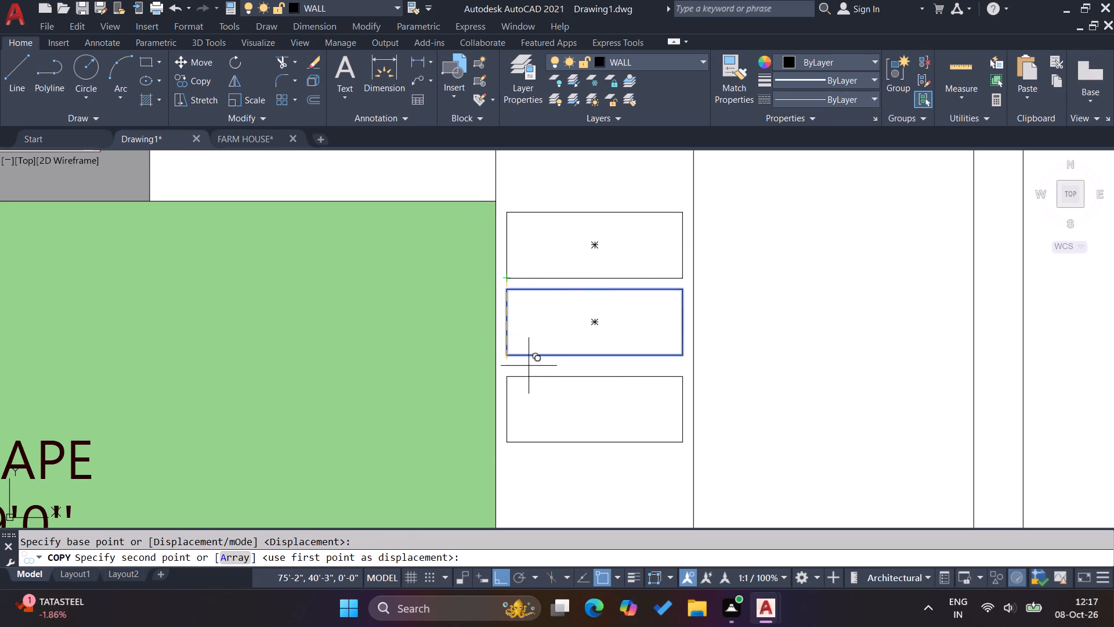
{"action": "left_click", "coordinate": [510, 353]}
{"action": "left_click", "coordinate": [509, 431]}
{"action": "key", "text": "Escape"}
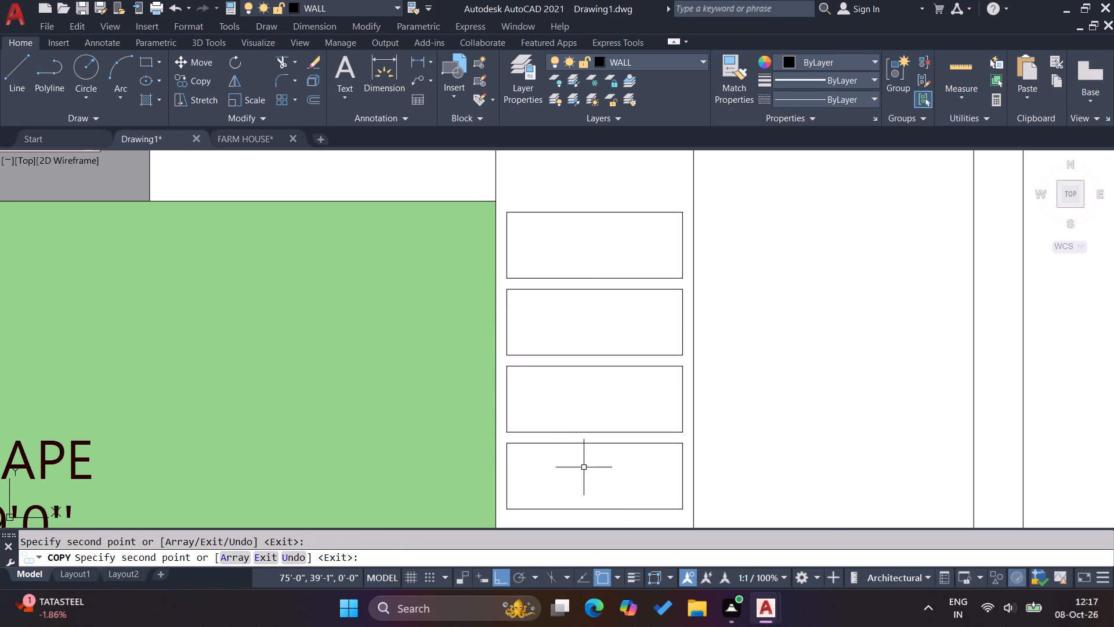
{"action": "key", "text": "Escape"}
Copy the three lower rectangles down the strip twice at the same spacing, continuing the column beside the landscape area.
{"action": "scroll", "coordinate": [602, 395], "scroll_direction": "down", "scroll_amount": 1}
{"action": "left_click", "coordinate": [605, 437]}
{"action": "left_click", "coordinate": [577, 349]}
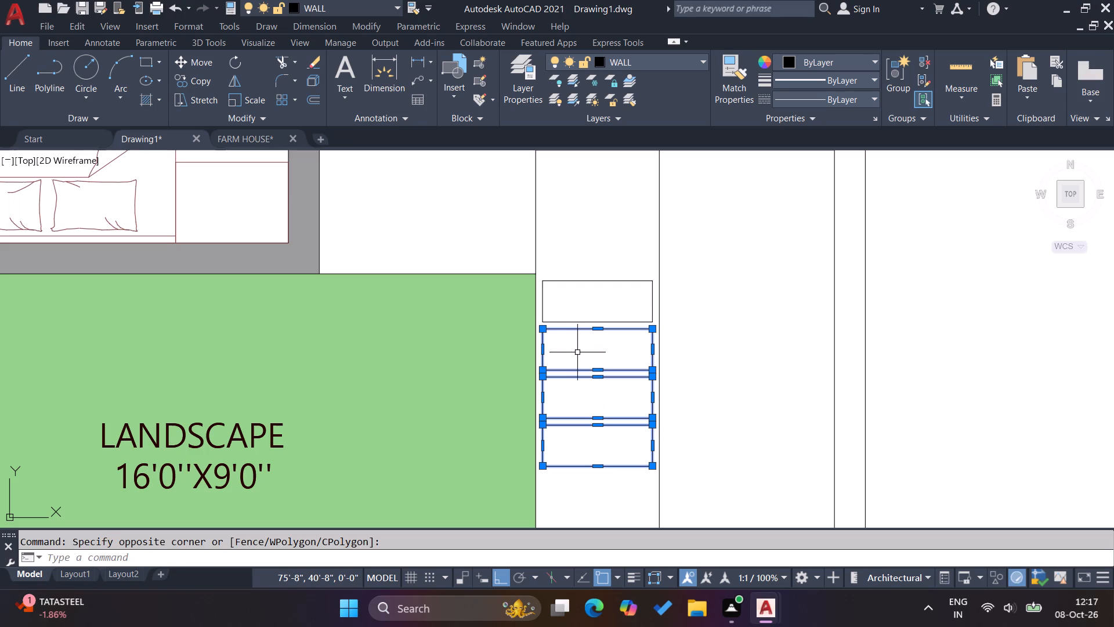
{"action": "type", "text": "CO"}
{"action": "key", "text": "Return"}
{"action": "scroll", "coordinate": [533, 319], "scroll_direction": "up", "scroll_amount": 3}
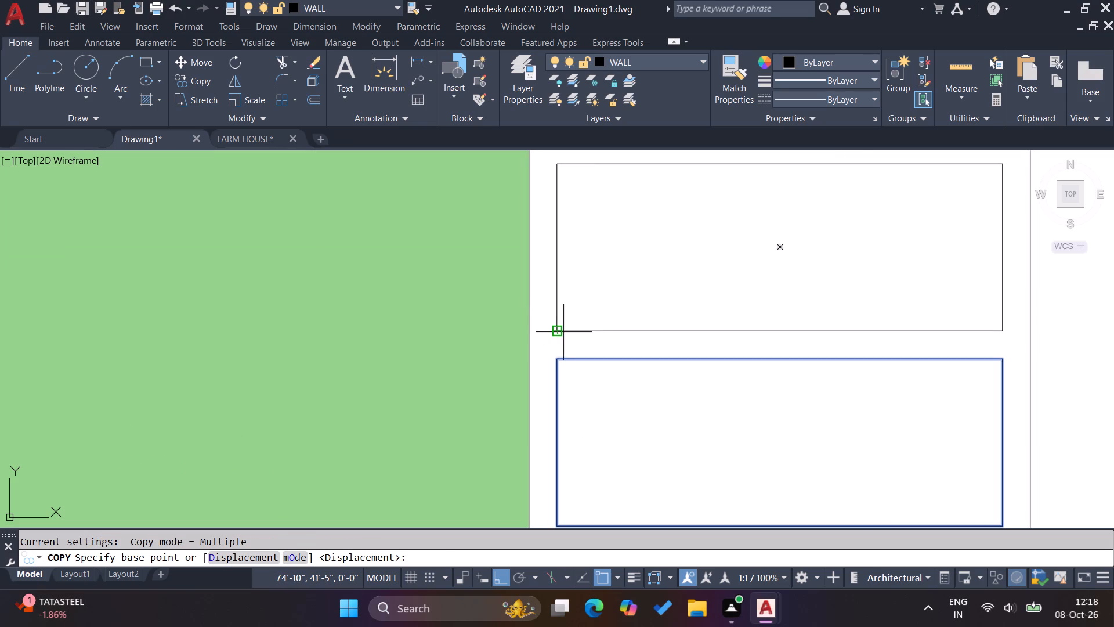
{"action": "left_click", "coordinate": [563, 332]}
{"action": "scroll", "coordinate": [582, 261], "scroll_direction": "down", "scroll_amount": 3}
{"action": "scroll", "coordinate": [584, 408], "scroll_direction": "up", "scroll_amount": 3}
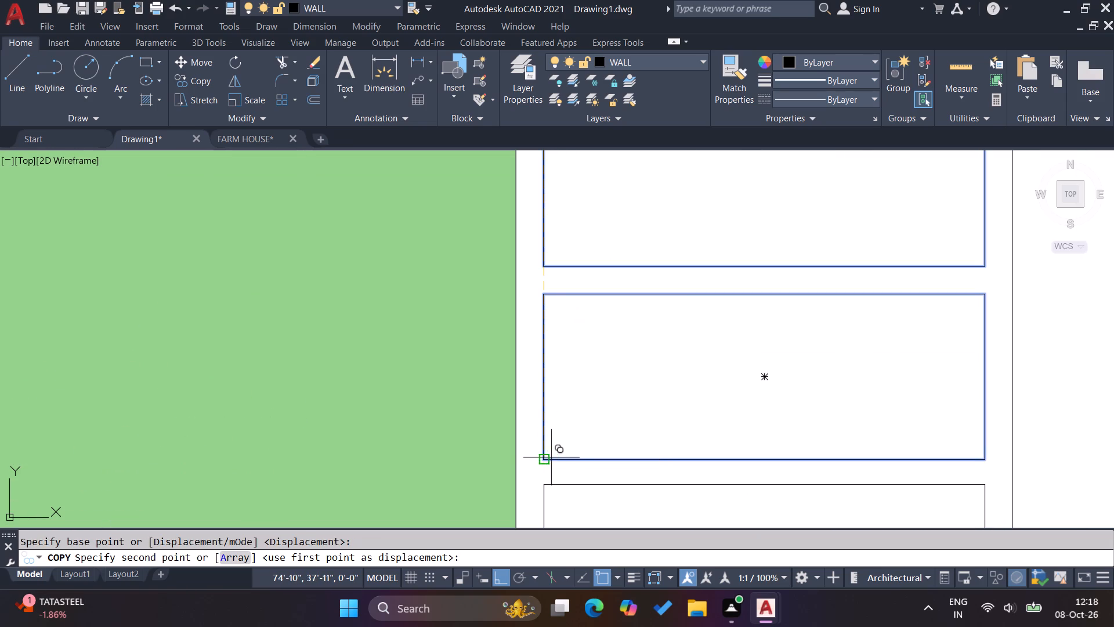
{"action": "left_click", "coordinate": [545, 459]}
{"action": "scroll", "coordinate": [537, 326], "scroll_direction": "down", "scroll_amount": 5}
{"action": "scroll", "coordinate": [541, 421], "scroll_direction": "up", "scroll_amount": 3}
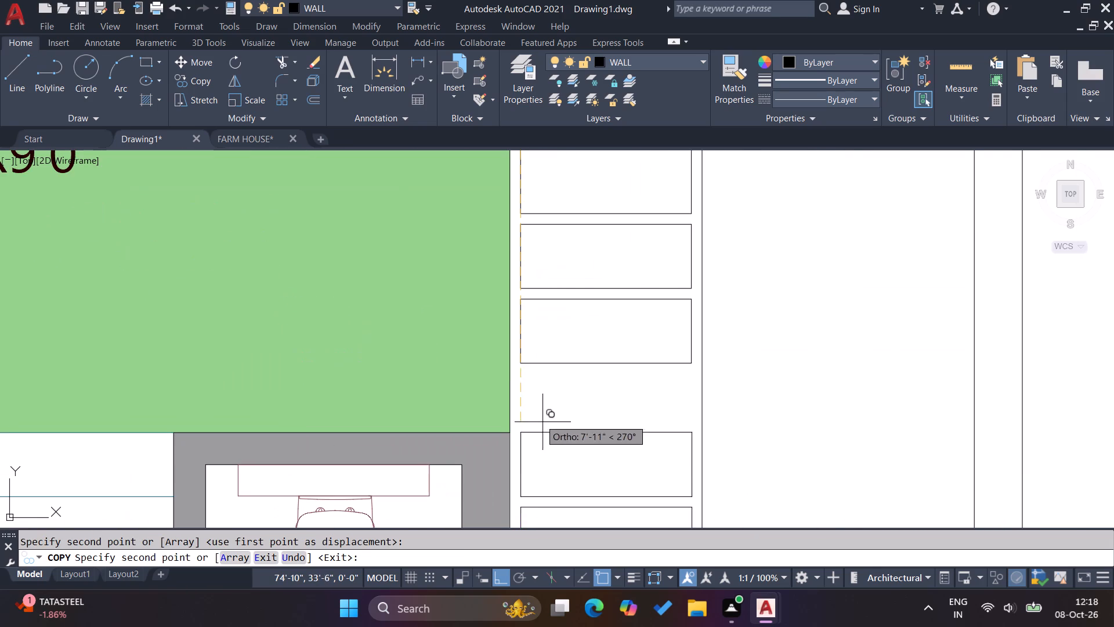
{"action": "left_click", "coordinate": [525, 363]}
Place three more copies of the three-rectangle set down the strip, past the toilet and alongside the drawing room.
{"action": "scroll", "coordinate": [531, 366], "scroll_direction": "down", "scroll_amount": 3}
{"action": "scroll", "coordinate": [533, 426], "scroll_direction": "up", "scroll_amount": 3}
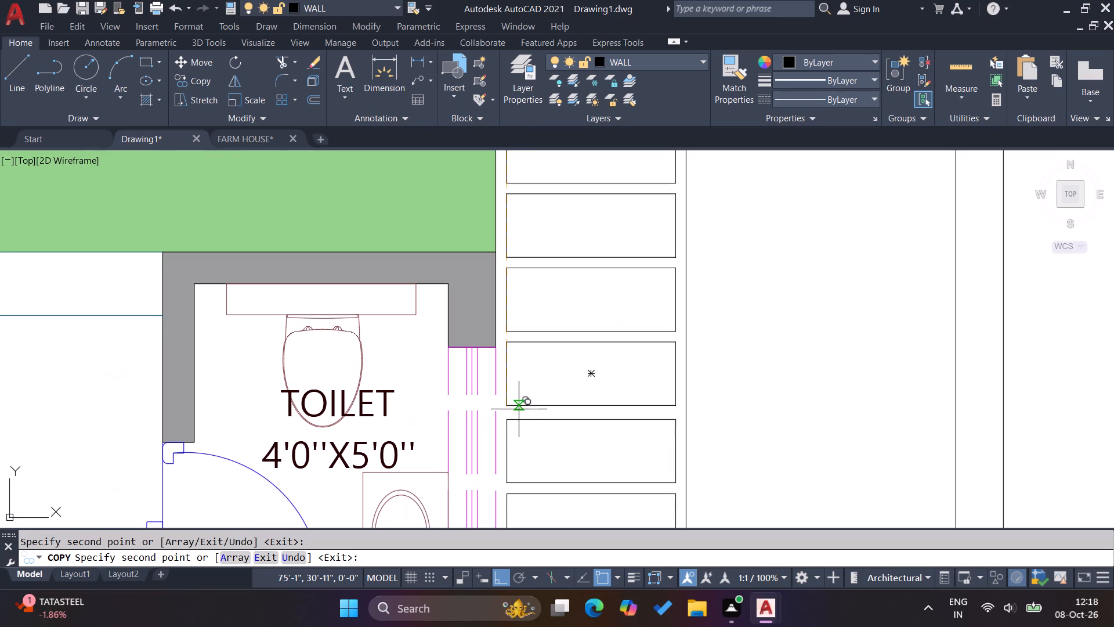
{"action": "left_click", "coordinate": [504, 405]}
{"action": "scroll", "coordinate": [516, 372], "scroll_direction": "down", "scroll_amount": 3}
{"action": "scroll", "coordinate": [516, 448], "scroll_direction": "up", "scroll_amount": 4}
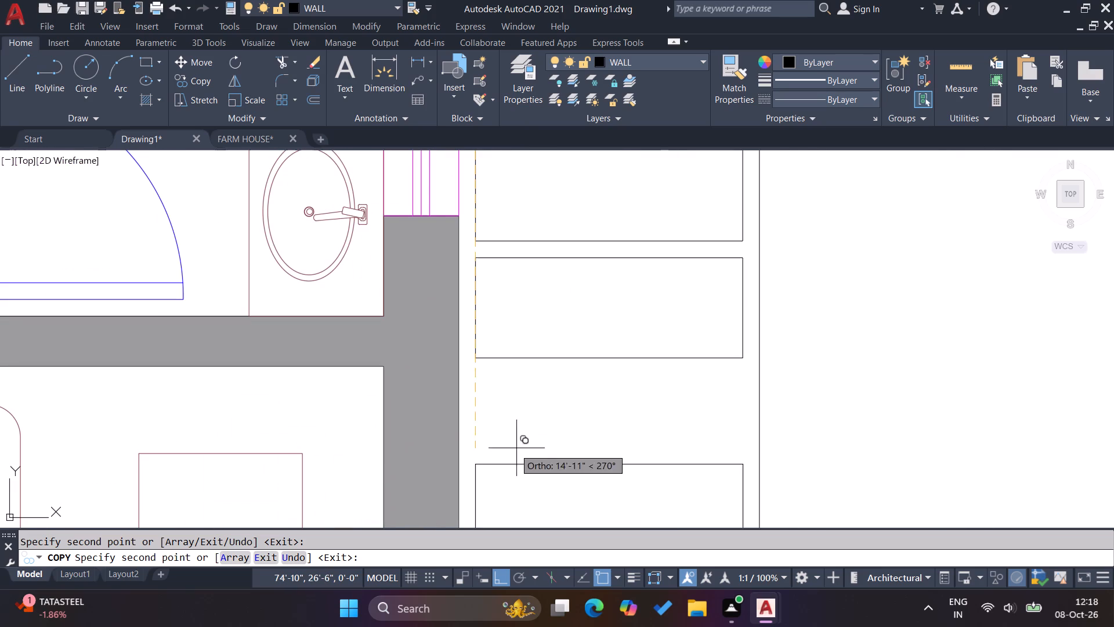
{"action": "left_click", "coordinate": [475, 360]}
{"action": "scroll", "coordinate": [519, 305], "scroll_direction": "down", "scroll_amount": 4}
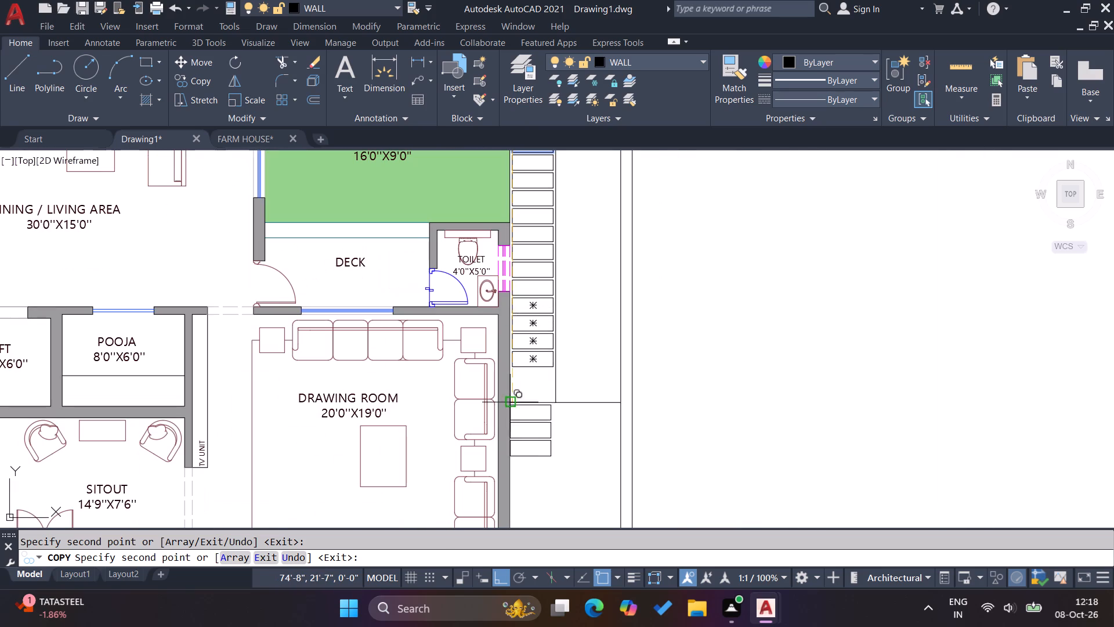
{"action": "scroll", "coordinate": [508, 376], "scroll_direction": "up", "scroll_amount": 3}
{"action": "left_click", "coordinate": [513, 344]}
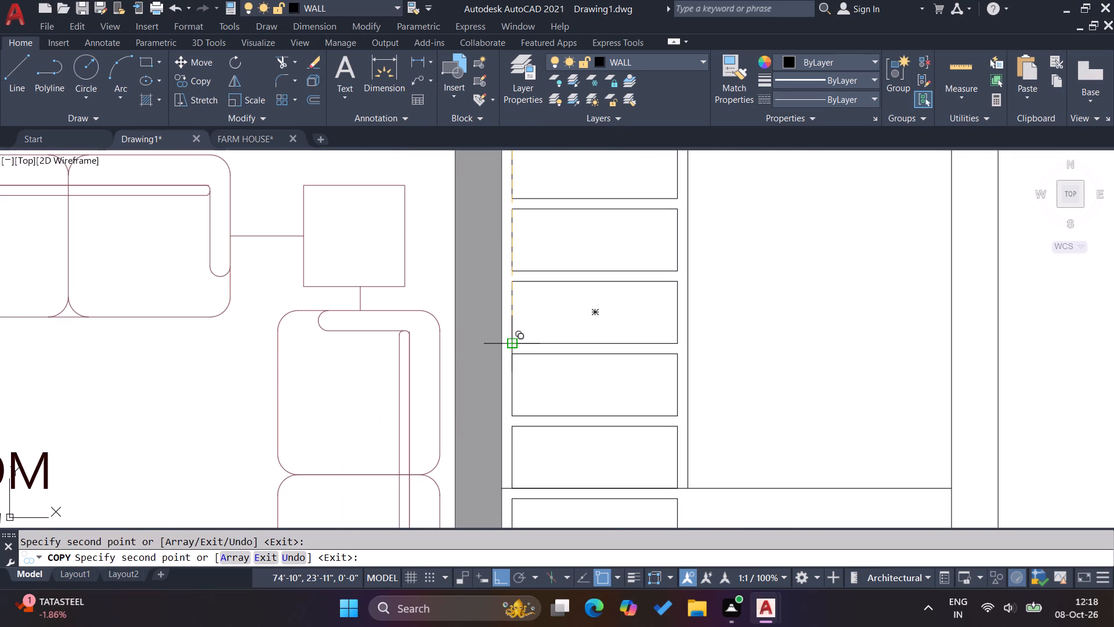
{"action": "key", "text": "Escape"}
{"action": "key", "text": "Escape"}
Delete the lowest rectangle, which lies below the horizontal line closing the strip beside the drawing room.
{"action": "scroll", "coordinate": [514, 344], "scroll_direction": "down", "scroll_amount": 2}
{"action": "scroll", "coordinate": [579, 430], "scroll_direction": "up", "scroll_amount": 2}
{"action": "left_click_drag", "start_coordinate": [599, 445], "coordinate": [594, 442]}
{"action": "left_click", "coordinate": [539, 403]}
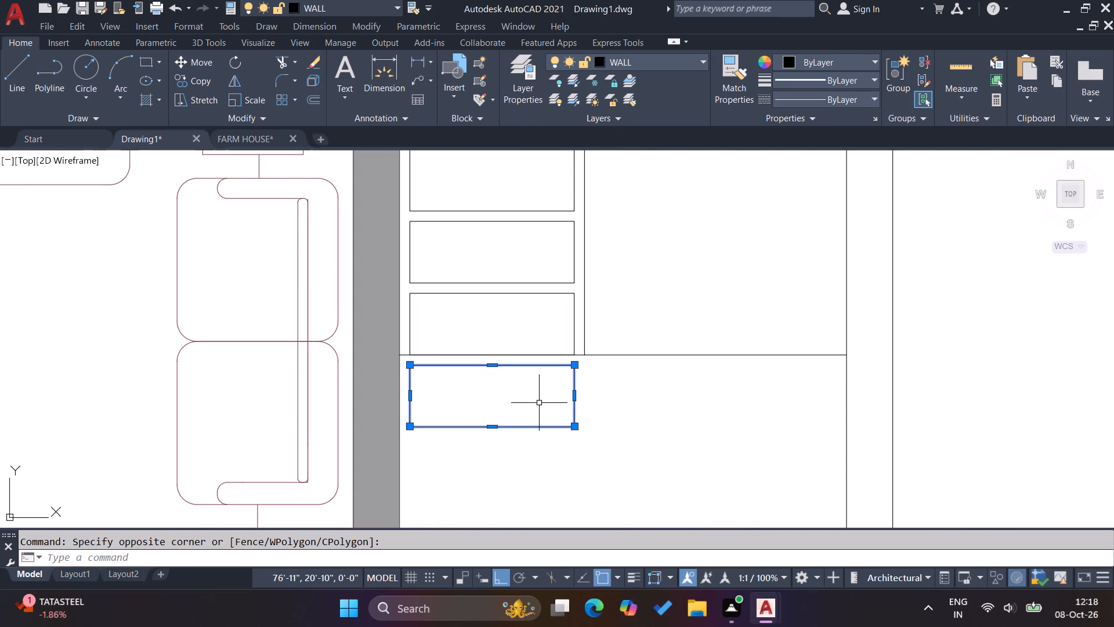
{"action": "key", "text": "Delete"}
Move the horizontal line at the last rectangle's bottom edge 2 inches downward.
{"action": "scroll", "coordinate": [549, 431], "scroll_direction": "down", "scroll_amount": 2}
{"action": "scroll", "coordinate": [596, 419], "scroll_direction": "up", "scroll_amount": 1}
{"action": "left_click_drag", "start_coordinate": [621, 419], "coordinate": [612, 408]}
{"action": "left_click", "coordinate": [587, 370]}
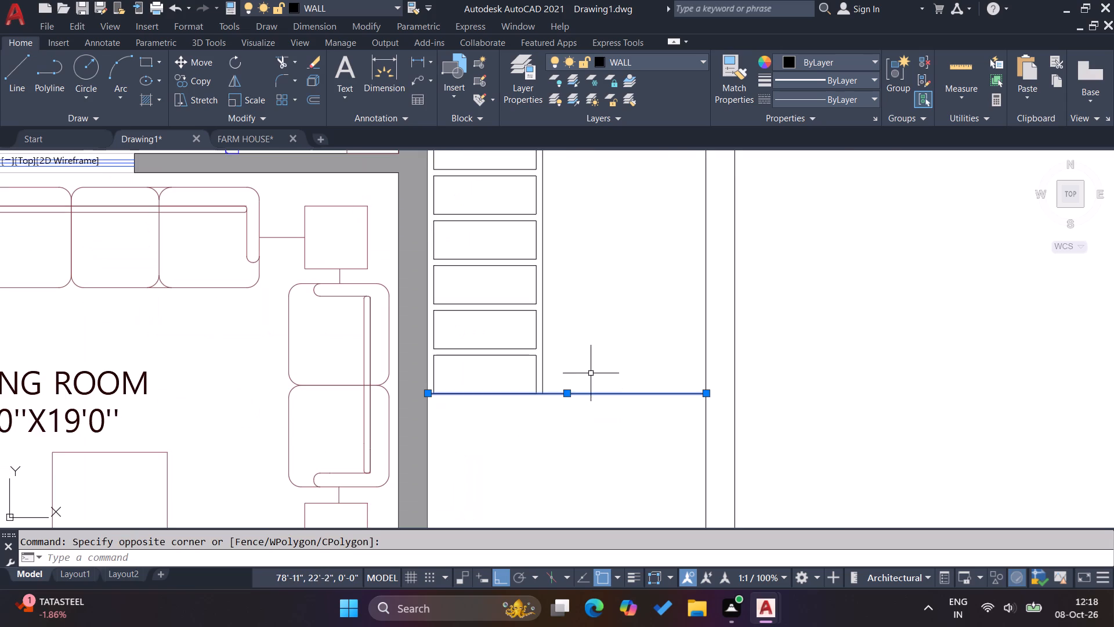
{"action": "key", "text": "m"}
{"action": "key", "text": "Return"}
{"action": "left_click", "coordinate": [619, 415]}
{"action": "key", "text": "2"}
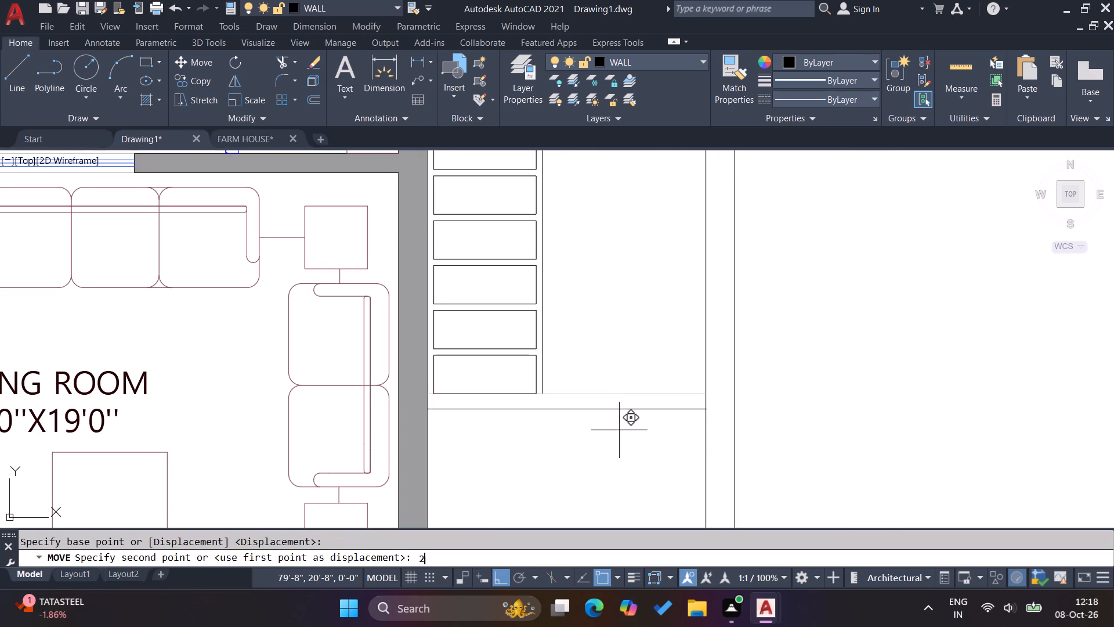
{"action": "key", "text": "Return"}
{"action": "key", "text": "Escape"}
{"action": "key", "text": "Escape"}
Extend the strip's vertical boundary line down to the moved horizontal line.
{"action": "type", "text": "EX"}
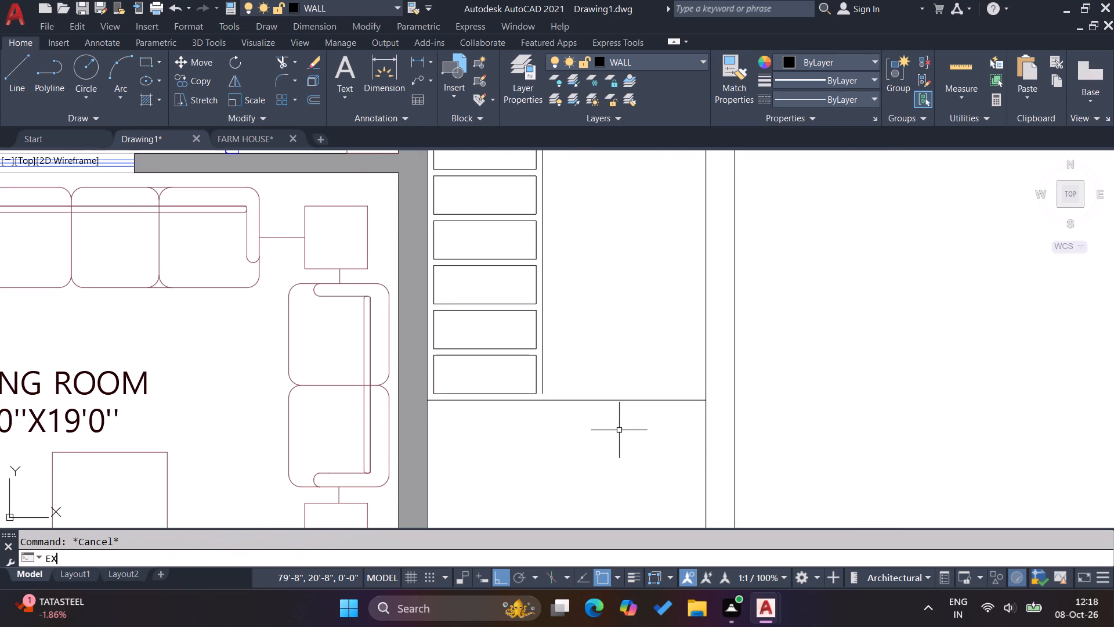
{"action": "key", "text": "Return"}
{"action": "scroll", "coordinate": [558, 401], "scroll_direction": "up", "scroll_amount": 2}
{"action": "left_click", "coordinate": [530, 380]}
{"action": "left_click", "coordinate": [514, 371]}
{"action": "key", "text": "Escape"}
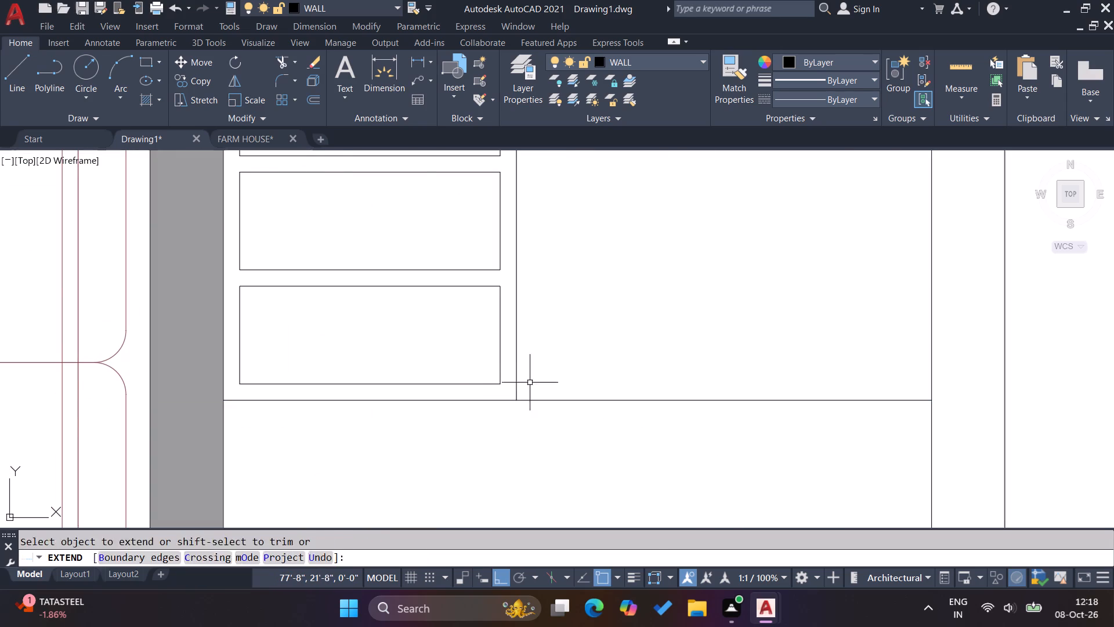
{"action": "scroll", "coordinate": [550, 412], "scroll_direction": "down", "scroll_amount": 7}
{"action": "key", "text": "Escape"}
Copy the top three rectangles upward at the same spacing, continuing the column above the landscape area.
{"action": "scroll", "coordinate": [531, 351], "scroll_direction": "up", "scroll_amount": 3}
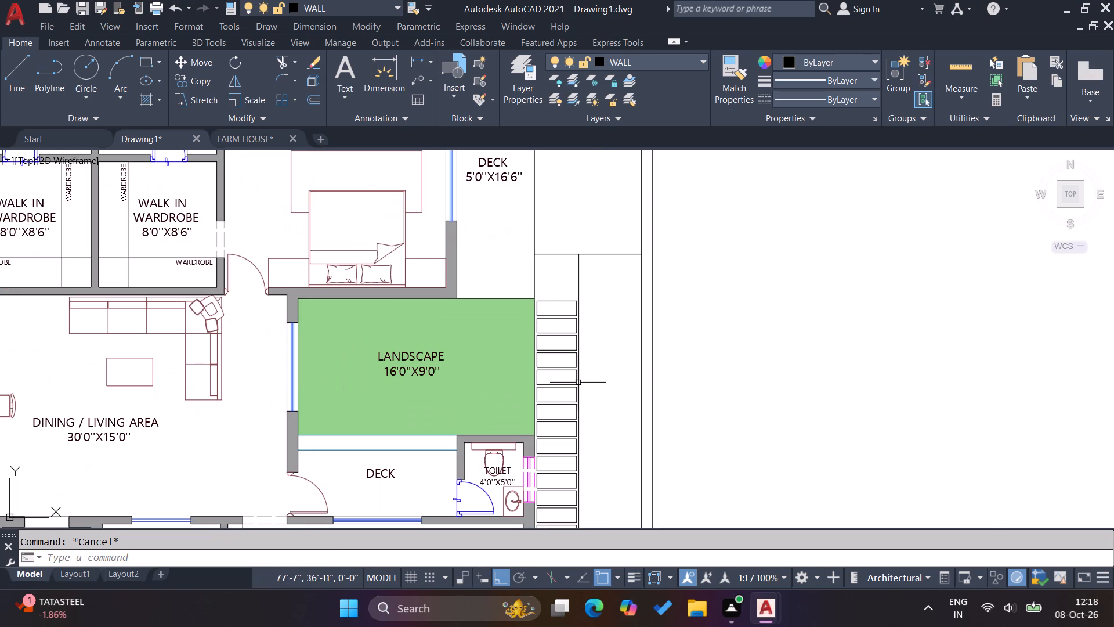
{"action": "key", "text": "Escape"}
{"action": "key", "text": "Escape"}
{"action": "scroll", "coordinate": [547, 256], "scroll_direction": "up", "scroll_amount": 3}
{"action": "key", "text": "Escape"}
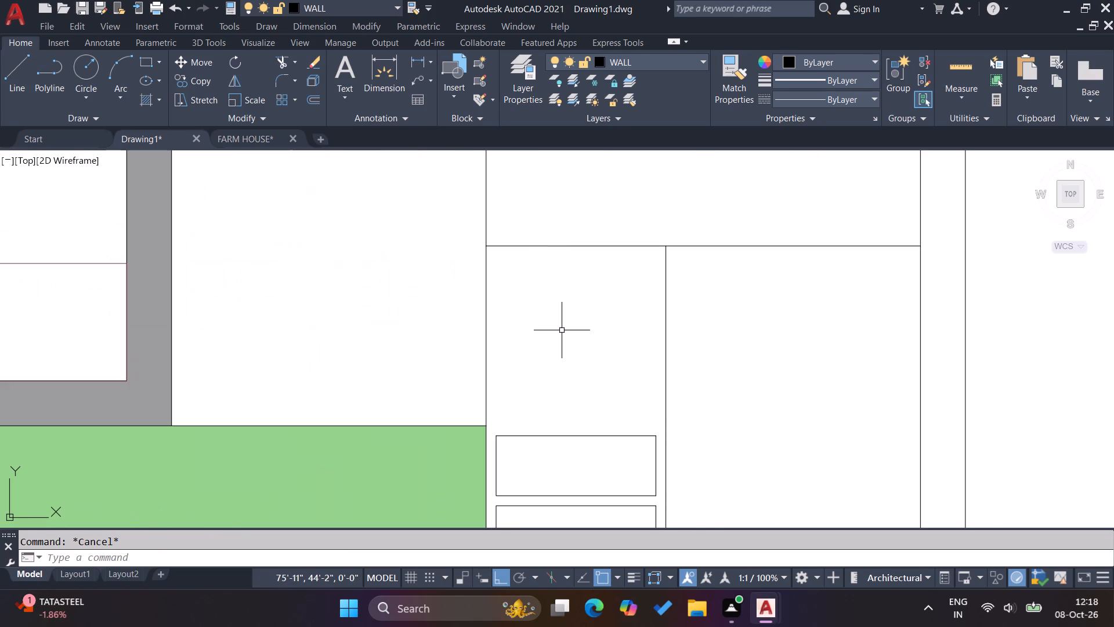
{"action": "scroll", "coordinate": [569, 363], "scroll_direction": "down", "scroll_amount": 2}
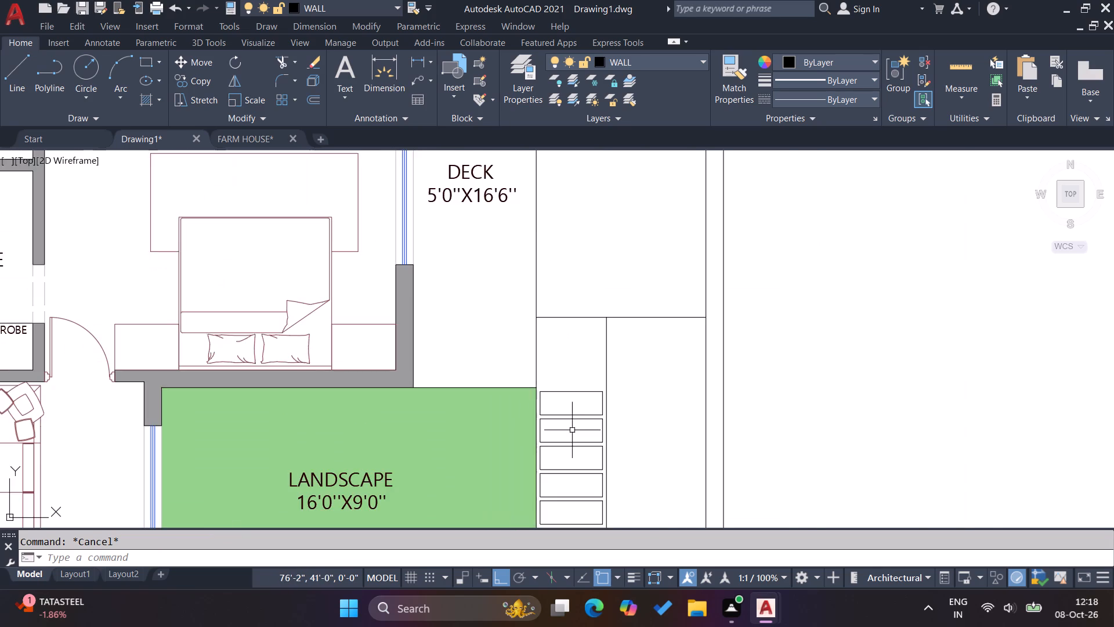
{"action": "scroll", "coordinate": [572, 432], "scroll_direction": "up", "scroll_amount": 2}
{"action": "left_click", "coordinate": [574, 481]}
{"action": "left_click", "coordinate": [555, 390]}
{"action": "left_click", "coordinate": [582, 418]}
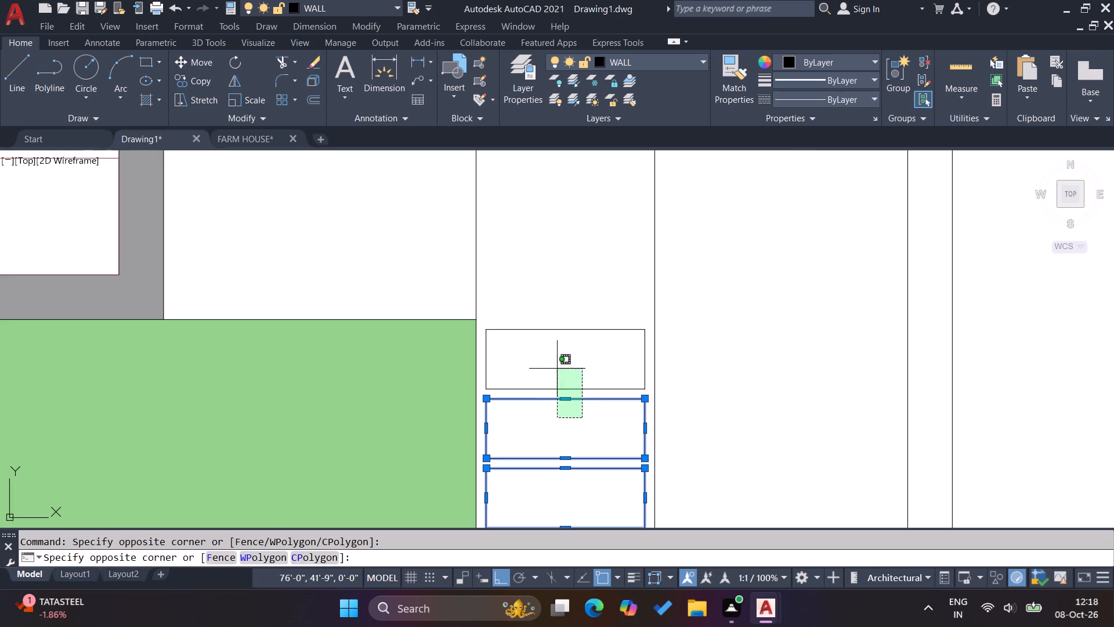
{"action": "left_click", "coordinate": [557, 369]}
{"action": "type", "text": "CO"}
{"action": "key", "text": "Return"}
{"action": "scroll", "coordinate": [544, 331], "scroll_direction": "down", "scroll_amount": 2}
{"action": "scroll", "coordinate": [536, 427], "scroll_direction": "up", "scroll_amount": 2}
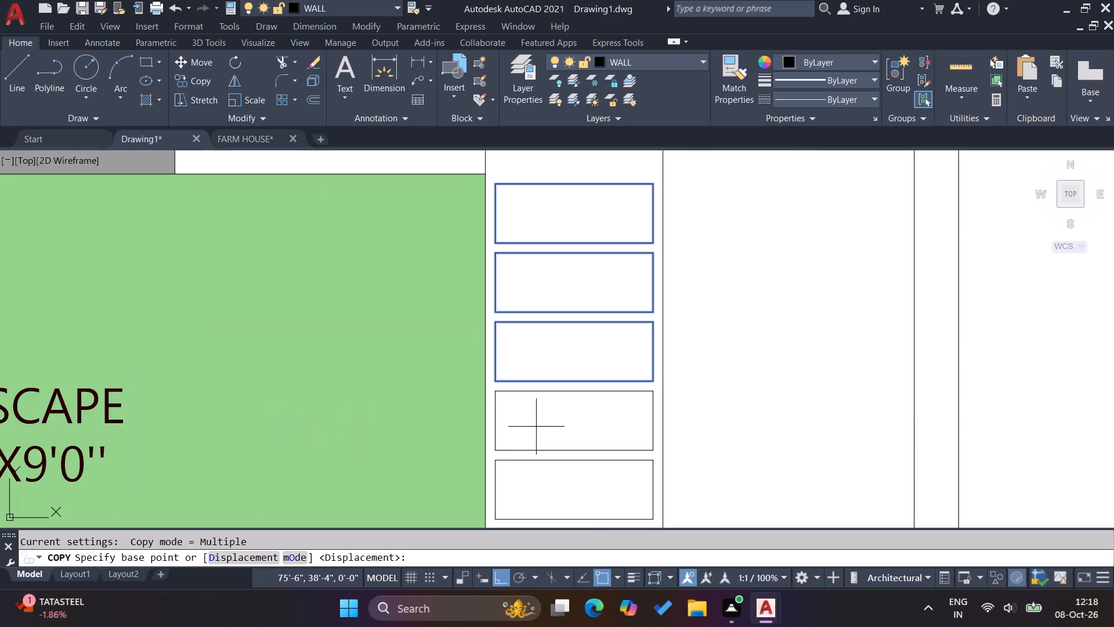
{"action": "left_click", "coordinate": [497, 449]}
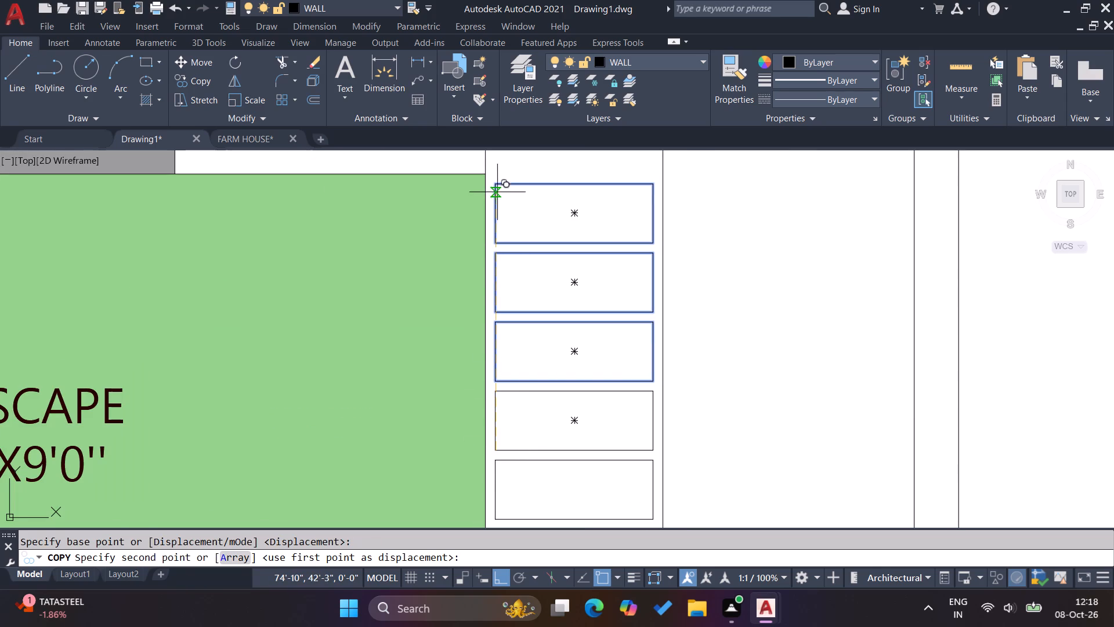
{"action": "left_click", "coordinate": [495, 243]}
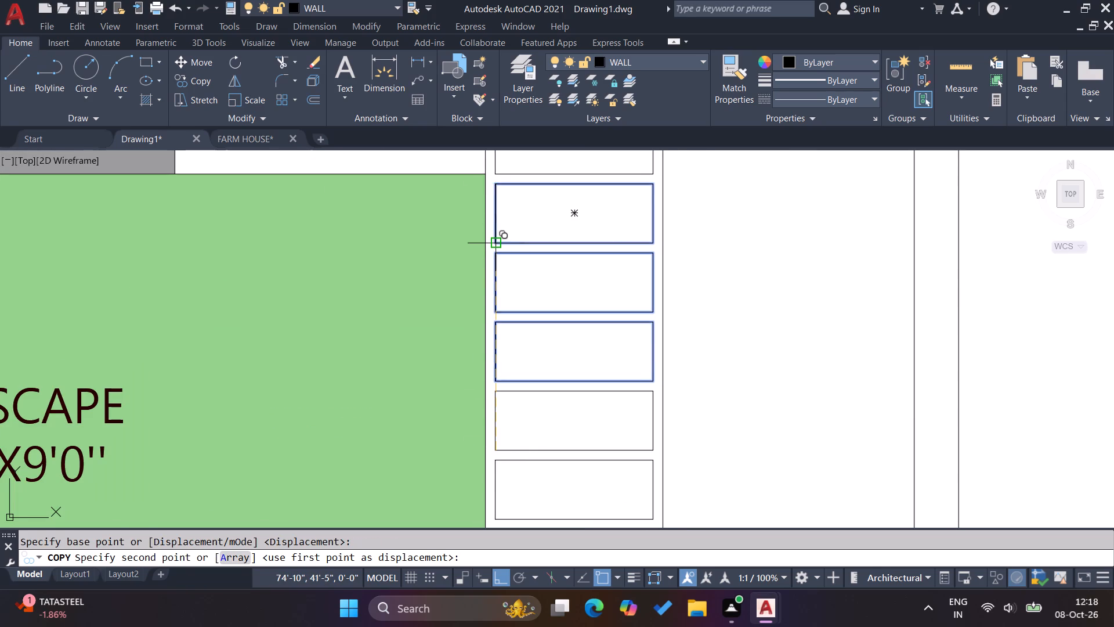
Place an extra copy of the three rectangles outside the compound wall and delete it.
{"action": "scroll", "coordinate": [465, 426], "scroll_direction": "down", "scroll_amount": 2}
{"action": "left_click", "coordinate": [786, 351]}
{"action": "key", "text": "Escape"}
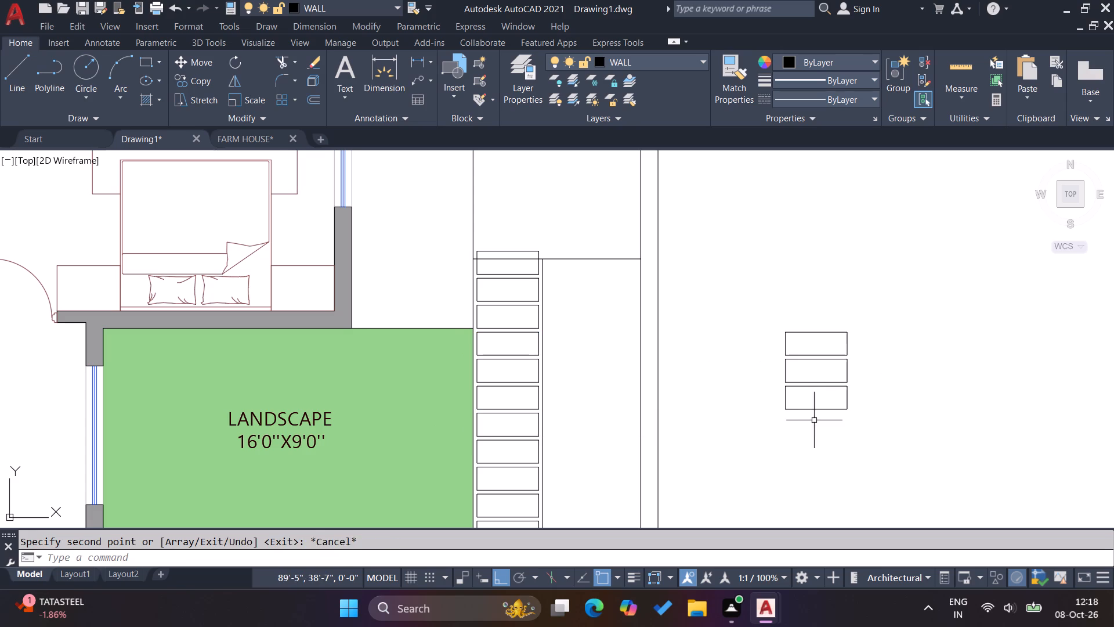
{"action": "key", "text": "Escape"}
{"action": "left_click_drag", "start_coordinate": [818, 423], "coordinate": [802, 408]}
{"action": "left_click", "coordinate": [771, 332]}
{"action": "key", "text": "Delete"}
Delete the topmost rectangle, which crosses the horizontal line at the strip's upper end.
{"action": "scroll", "coordinate": [486, 238], "scroll_direction": "up", "scroll_amount": 3}
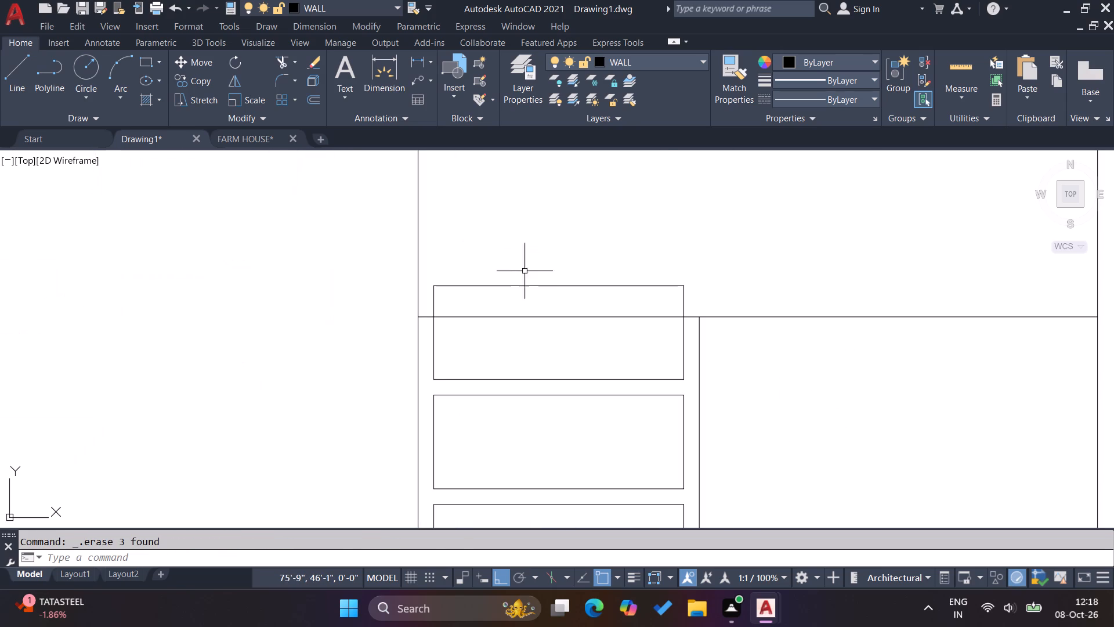
{"action": "left_click", "coordinate": [535, 296]}
{"action": "left_click", "coordinate": [511, 256]}
{"action": "key", "text": "Delete"}
Offset the short horizontal line at the strip's upper end 2 inches downward, above the column of rectangles.
{"action": "scroll", "coordinate": [518, 266], "scroll_direction": "down", "scroll_amount": 4}
{"action": "scroll", "coordinate": [522, 283], "scroll_direction": "up", "scroll_amount": 1}
{"action": "scroll", "coordinate": [522, 283], "scroll_direction": "down", "scroll_amount": 1}
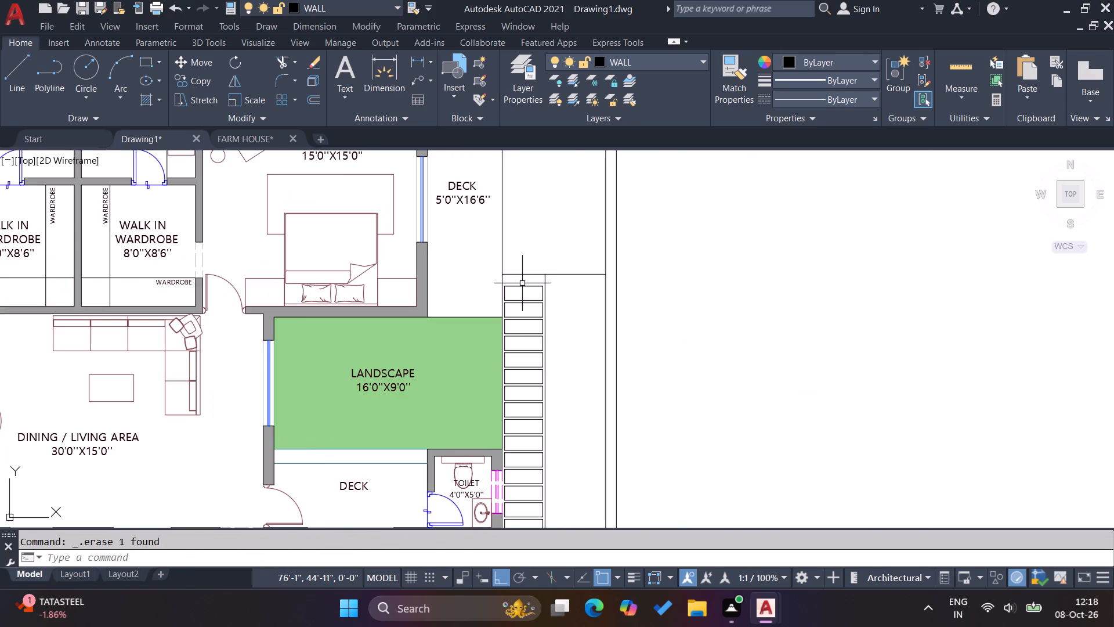
{"action": "scroll", "coordinate": [522, 283], "scroll_direction": "down", "scroll_amount": 2}
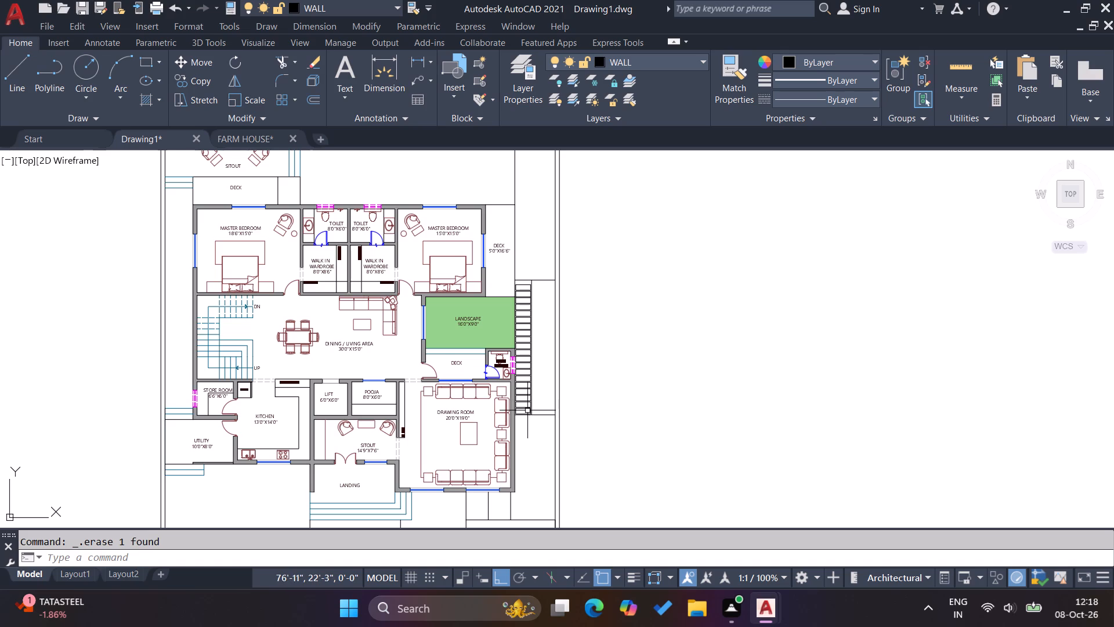
{"action": "scroll", "coordinate": [538, 284], "scroll_direction": "up", "scroll_amount": 4}
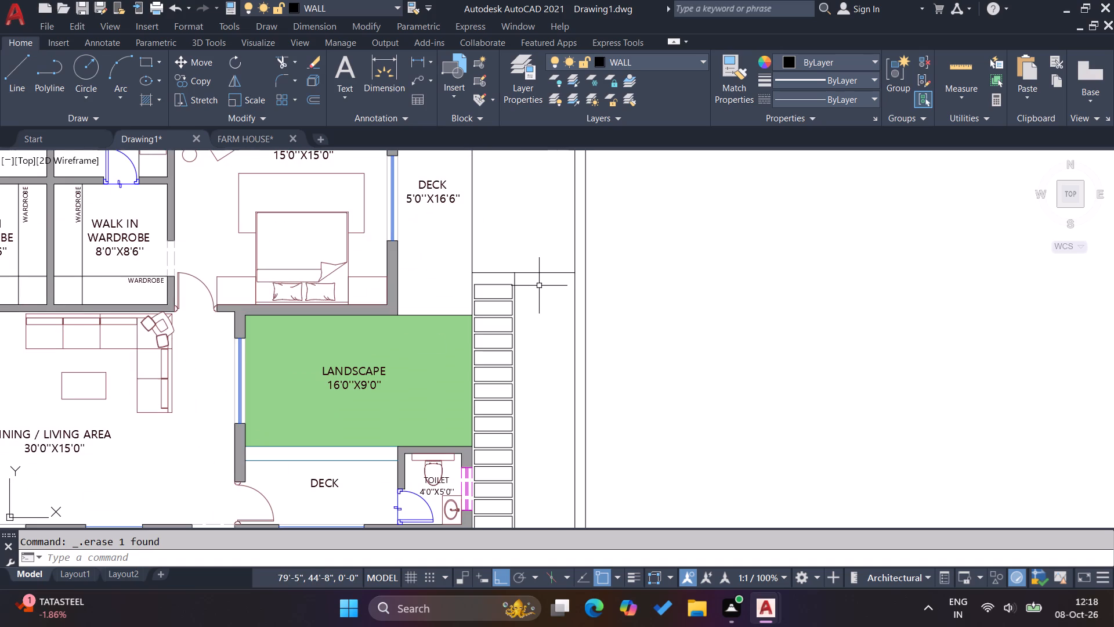
{"action": "key", "text": "o"}
{"action": "key", "text": "Return"}
{"action": "key", "text": "2"}
{"action": "key", "text": "Return"}
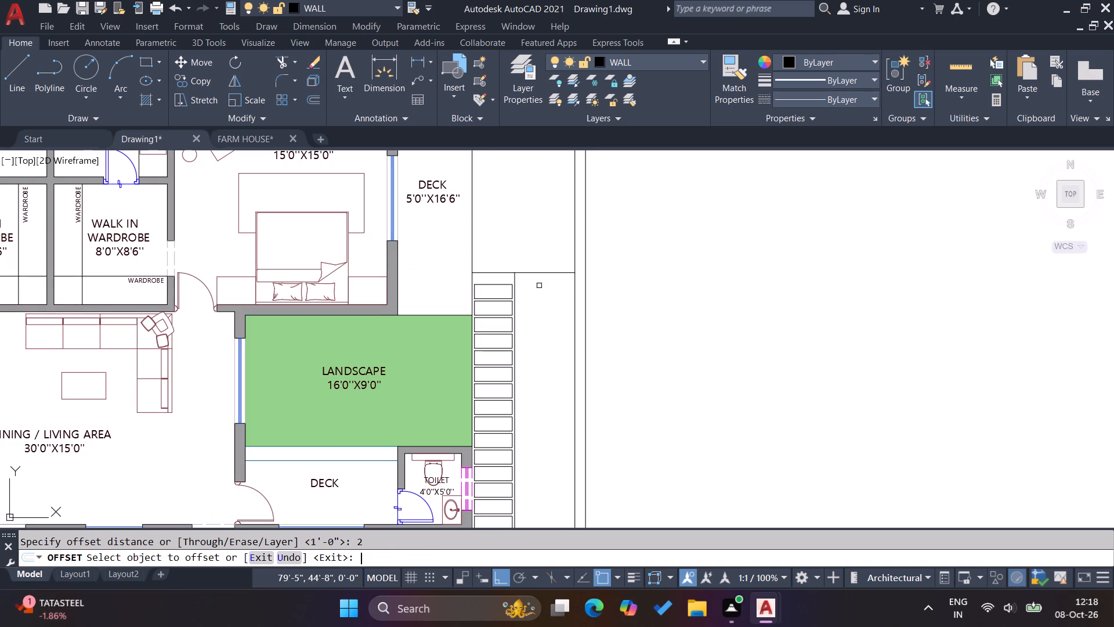
{"action": "left_click", "coordinate": [533, 272]}
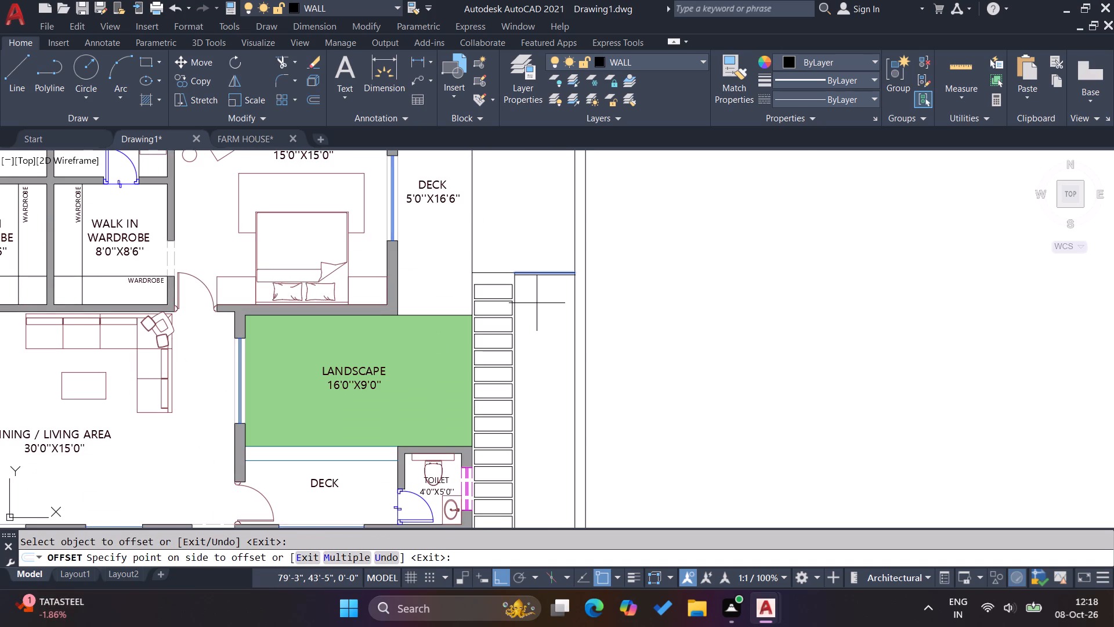
{"action": "scroll", "coordinate": [495, 272], "scroll_direction": "up", "scroll_amount": 4}
{"action": "key", "text": "Escape"}
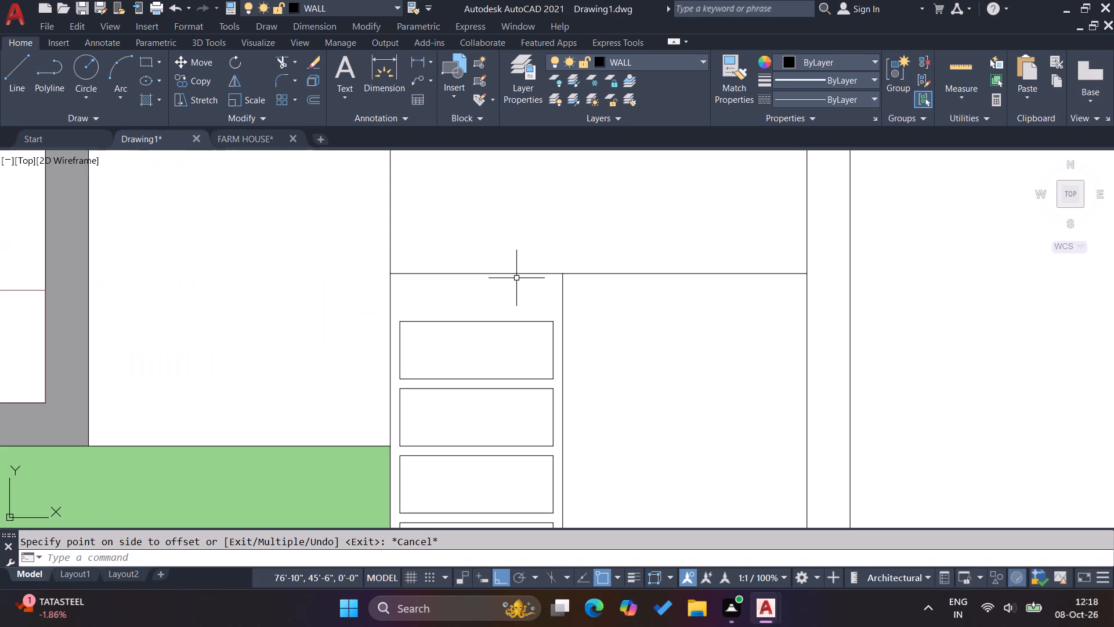
{"action": "key", "text": "Return"}
{"action": "key", "text": "Return"}
{"action": "left_click", "coordinate": [514, 273]}
{"action": "left_click", "coordinate": [516, 289]}
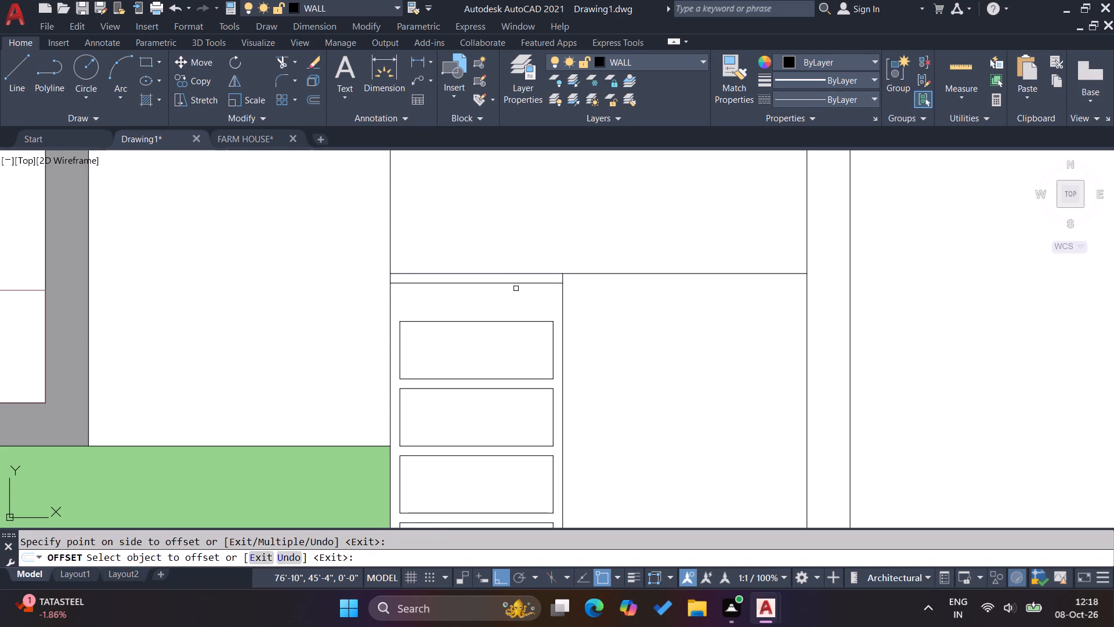
{"action": "key", "text": "Escape"}
{"action": "key", "text": "Escape"}
Move the column of rectangles, together with the strip's lower horizontal line, up so the topmost rectangle meets the offset line.
{"action": "scroll", "coordinate": [516, 284], "scroll_direction": "down", "scroll_amount": 4}
{"action": "scroll", "coordinate": [509, 497], "scroll_direction": "up", "scroll_amount": 3}
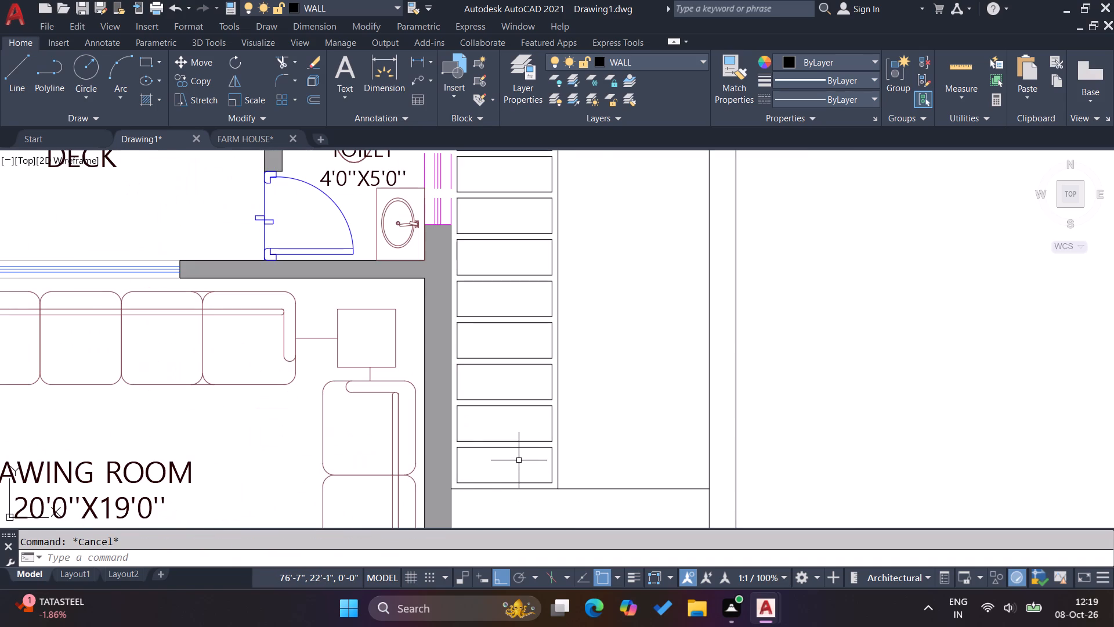
{"action": "left_click", "coordinate": [529, 499]}
{"action": "scroll", "coordinate": [520, 487], "scroll_direction": "down", "scroll_amount": 3}
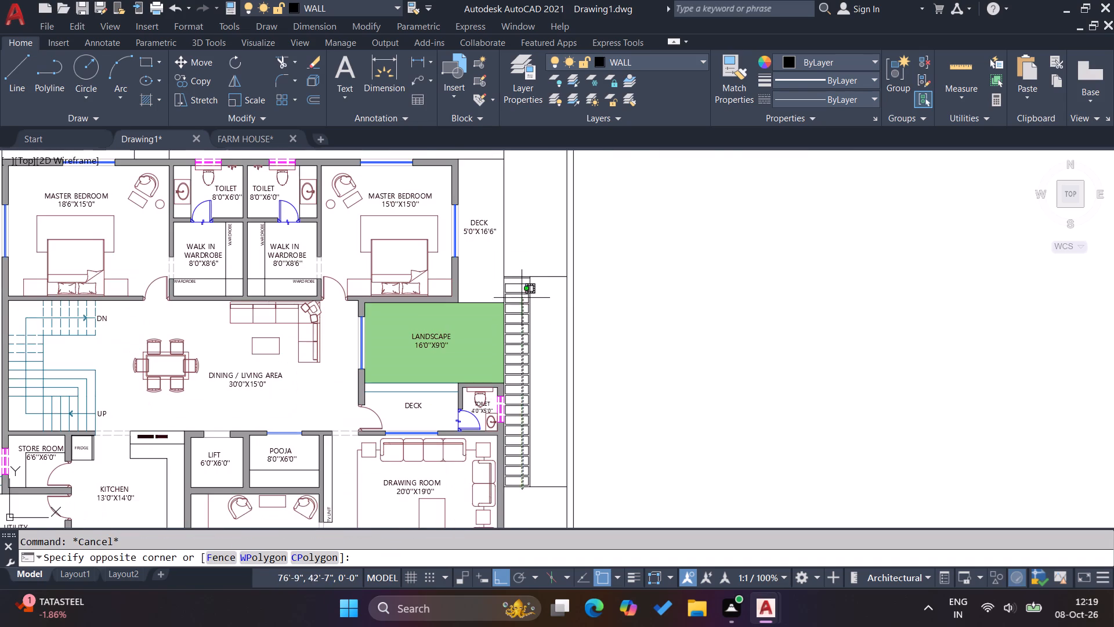
{"action": "scroll", "coordinate": [514, 282], "scroll_direction": "up", "scroll_amount": 3}
{"action": "left_click", "coordinate": [513, 315]}
{"action": "key", "text": "m"}
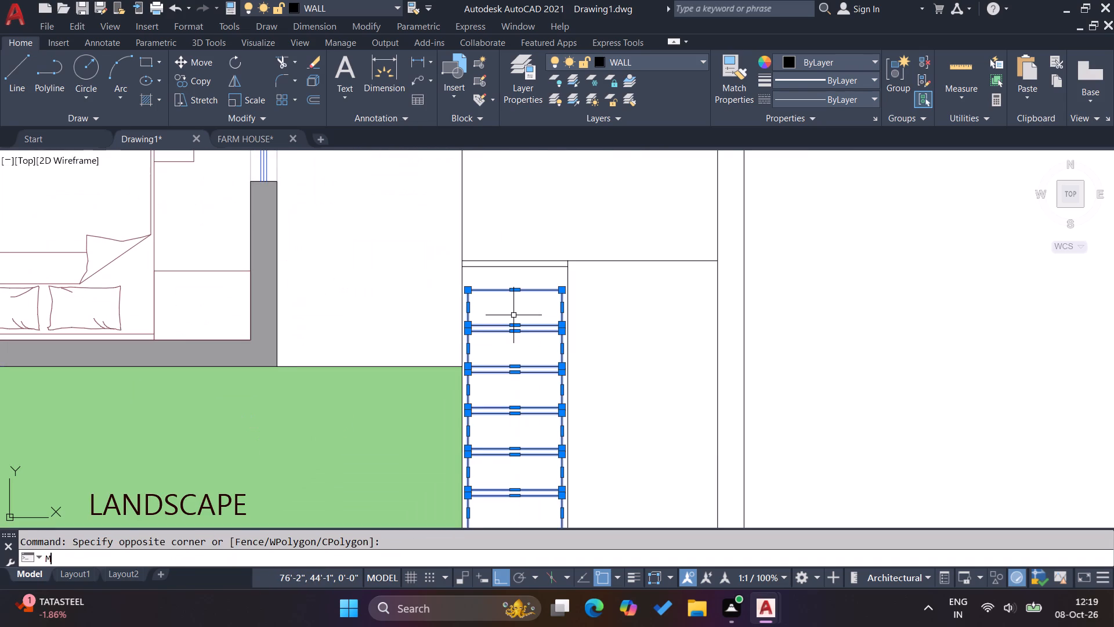
{"action": "key", "text": "Return"}
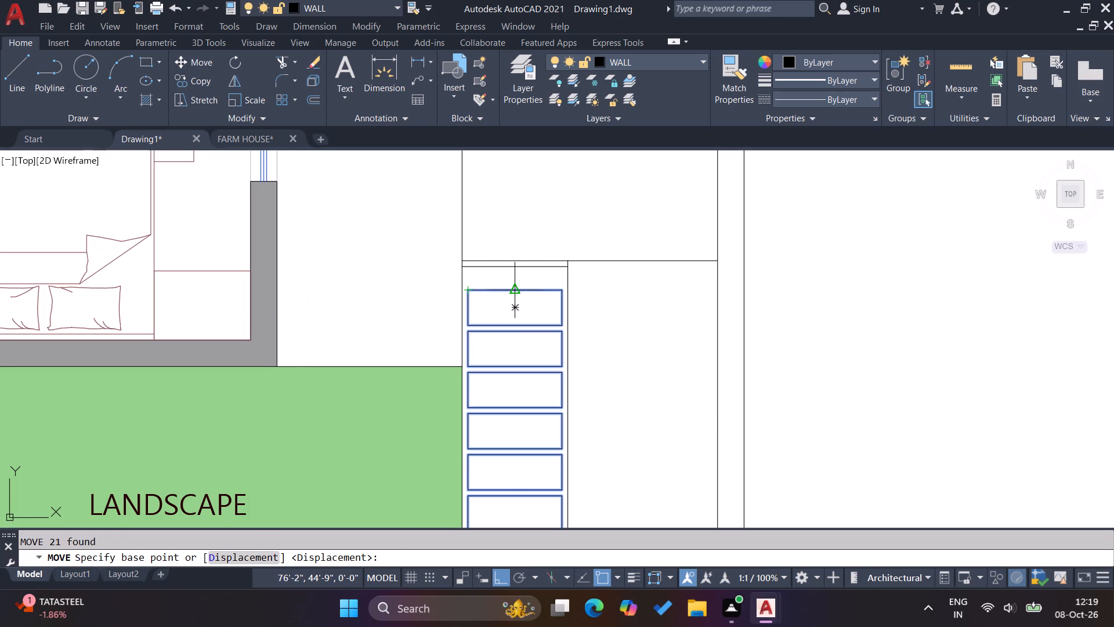
{"action": "left_click", "coordinate": [516, 289]}
{"action": "left_click", "coordinate": [515, 266]}
{"action": "key", "text": "Escape"}
{"action": "scroll", "coordinate": [594, 267], "scroll_direction": "up", "scroll_amount": 3}
{"action": "key", "text": "Escape"}
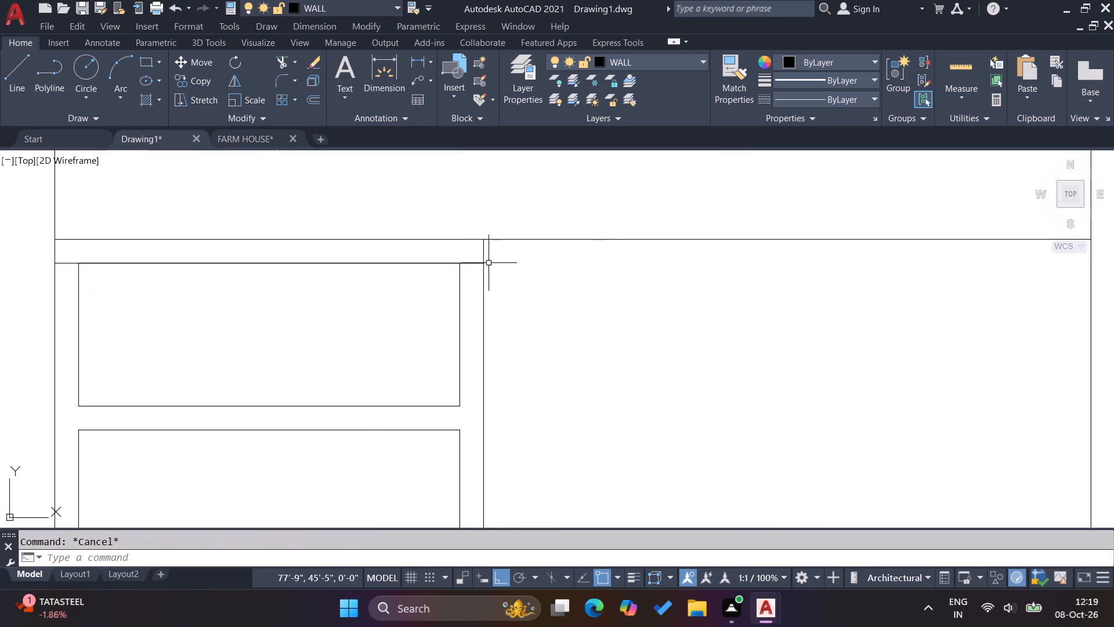
Delete the offset guide line above the column of rectangles.
{"action": "left_click", "coordinate": [478, 264]}
{"action": "key", "text": "Delete"}
Trim the strip's vertical line where it extends below the horizontal line under the bottom rectangle.
{"action": "scroll", "coordinate": [483, 207], "scroll_direction": "down", "scroll_amount": 7}
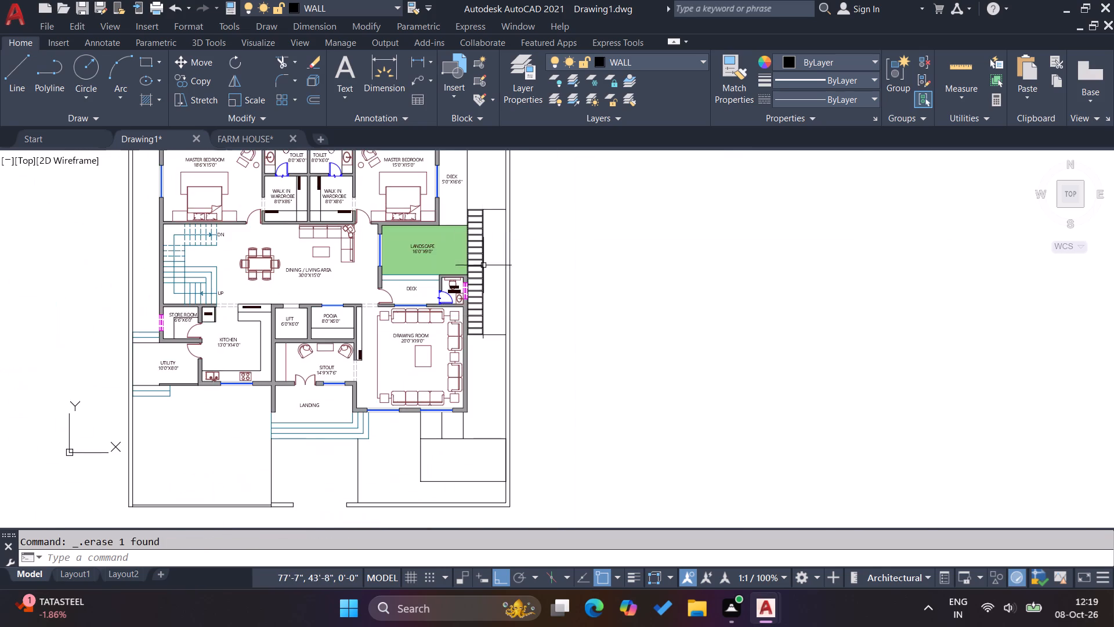
{"action": "scroll", "coordinate": [479, 345], "scroll_direction": "up", "scroll_amount": 5}
{"action": "type", "text": "TR"}
{"action": "key", "text": "Return"}
{"action": "left_click", "coordinate": [480, 319]}
{"action": "left_click", "coordinate": [465, 318]}
{"action": "key", "text": "Escape"}
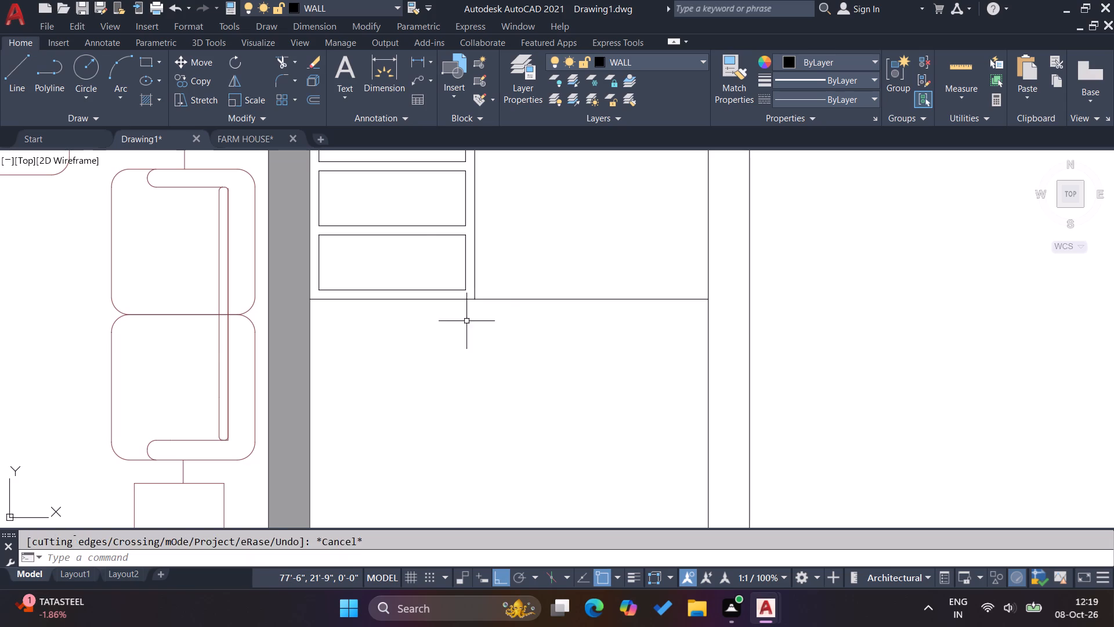
{"action": "key", "text": "Escape"}
{"action": "scroll", "coordinate": [500, 356], "scroll_direction": "down", "scroll_amount": 3}
{"action": "key", "text": "Escape"}
{"action": "key", "text": "Escape"}
Copy the DECK label into the side area beside the drawing room, with polar tracking on.
{"action": "scroll", "coordinate": [500, 356], "scroll_direction": "down", "scroll_amount": 2}
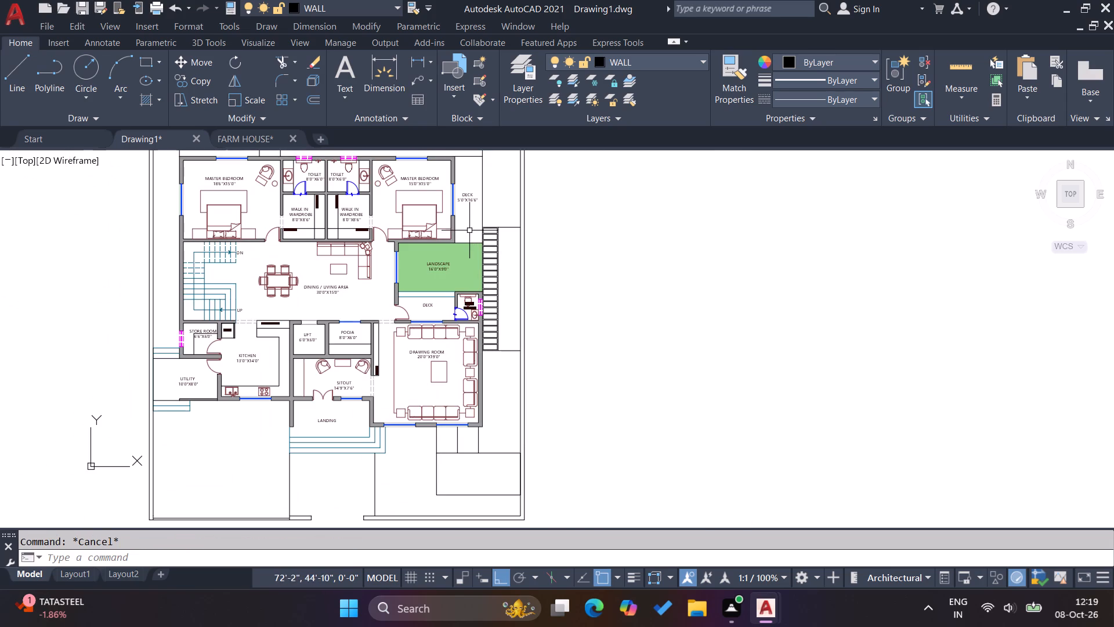
{"action": "scroll", "coordinate": [516, 296], "scroll_direction": "down", "scroll_amount": 1}
{"action": "scroll", "coordinate": [486, 364], "scroll_direction": "up", "scroll_amount": 2}
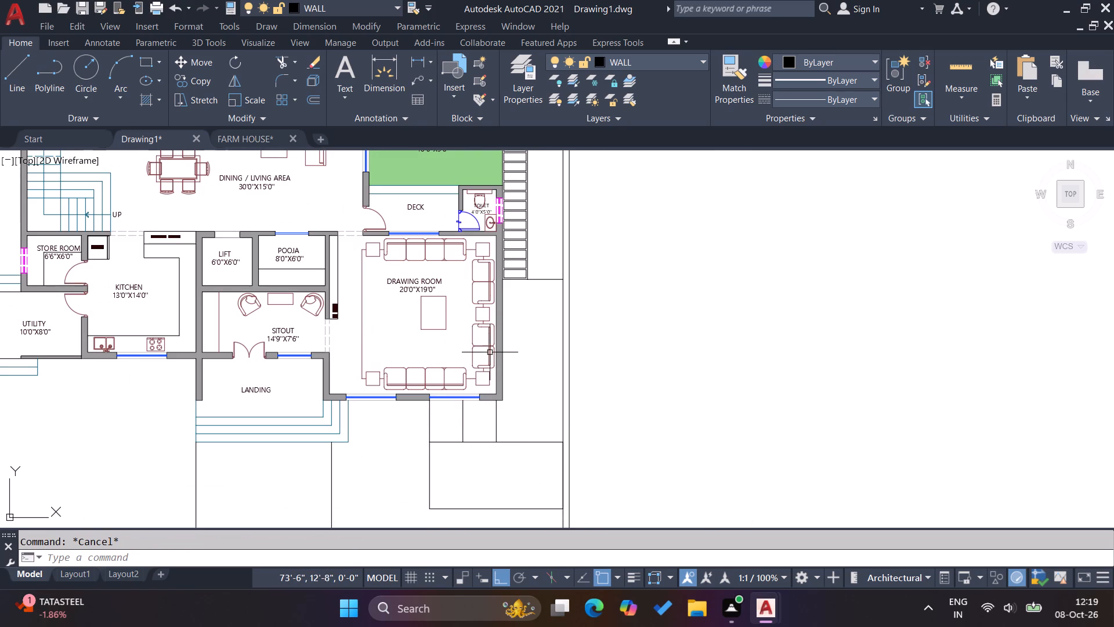
{"action": "scroll", "coordinate": [488, 351], "scroll_direction": "down", "scroll_amount": 1}
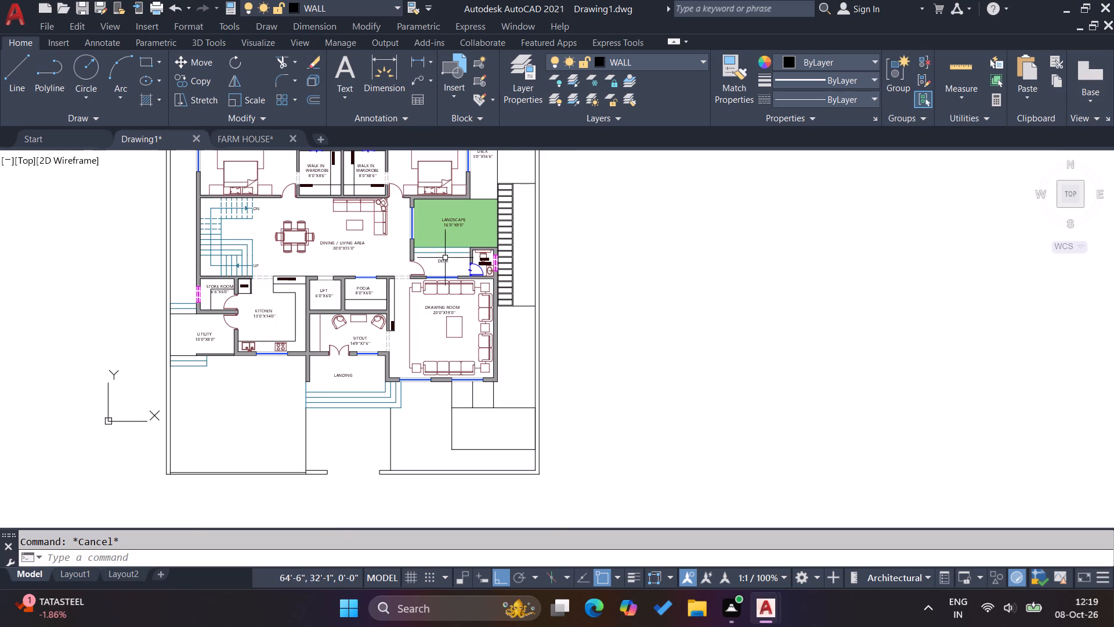
{"action": "left_click", "coordinate": [446, 261]}
{"action": "type", "text": "CO"}
{"action": "key", "text": "Return"}
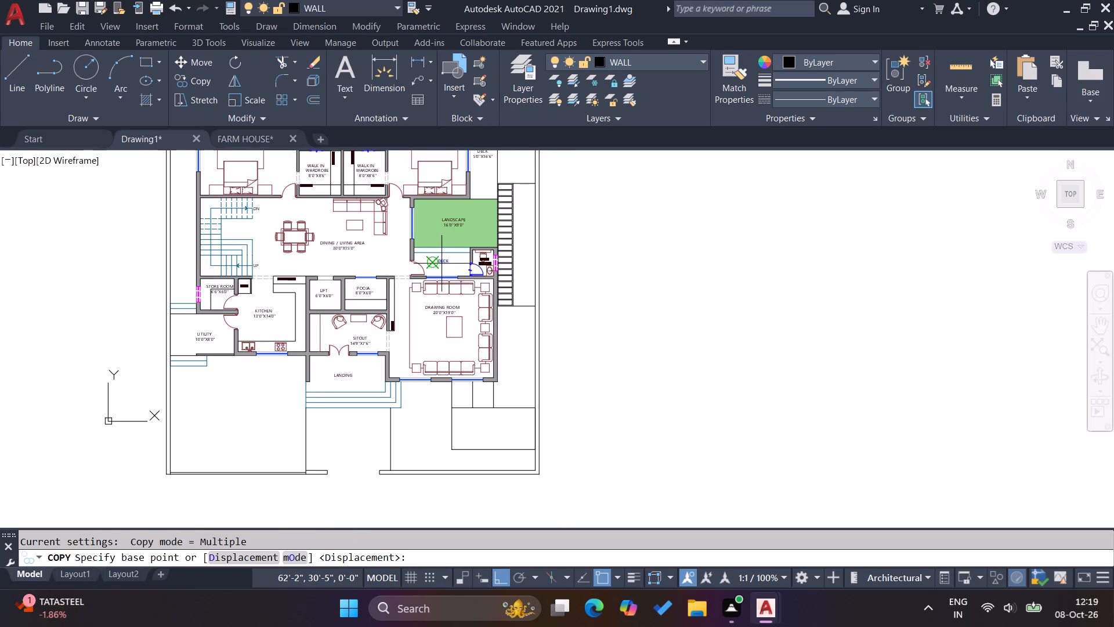
{"action": "left_click", "coordinate": [442, 264]}
{"action": "left_click", "coordinate": [526, 574]}
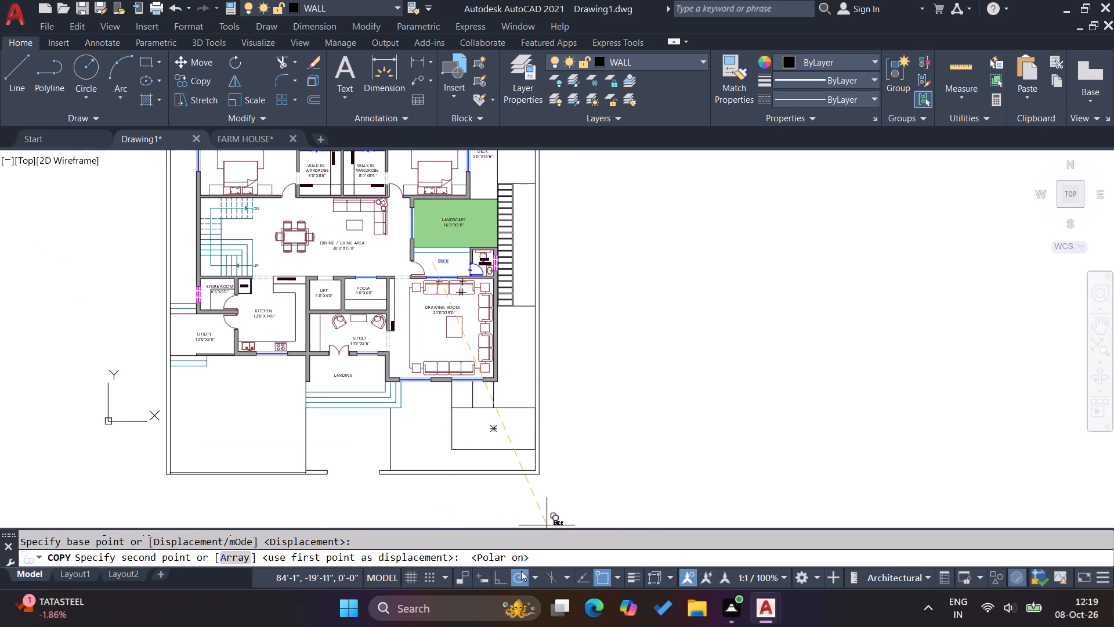
{"action": "scroll", "coordinate": [508, 338], "scroll_direction": "up", "scroll_amount": 3}
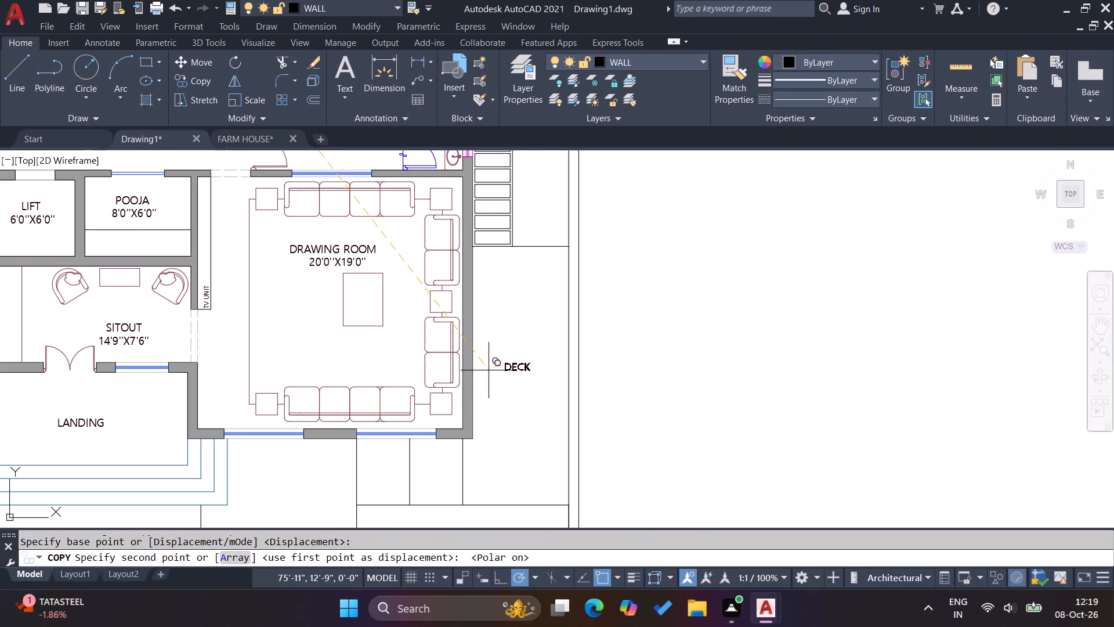
{"action": "left_click", "coordinate": [489, 370]}
{"action": "key", "text": "Escape"}
{"action": "key", "text": "Escape"}
Move the copied DECK label horizontally out of the side area to the blank space outside the compound wall.
{"action": "left_click_drag", "start_coordinate": [516, 385], "coordinate": [513, 377]}
{"action": "left_click", "coordinate": [506, 340]}
{"action": "key", "text": "m"}
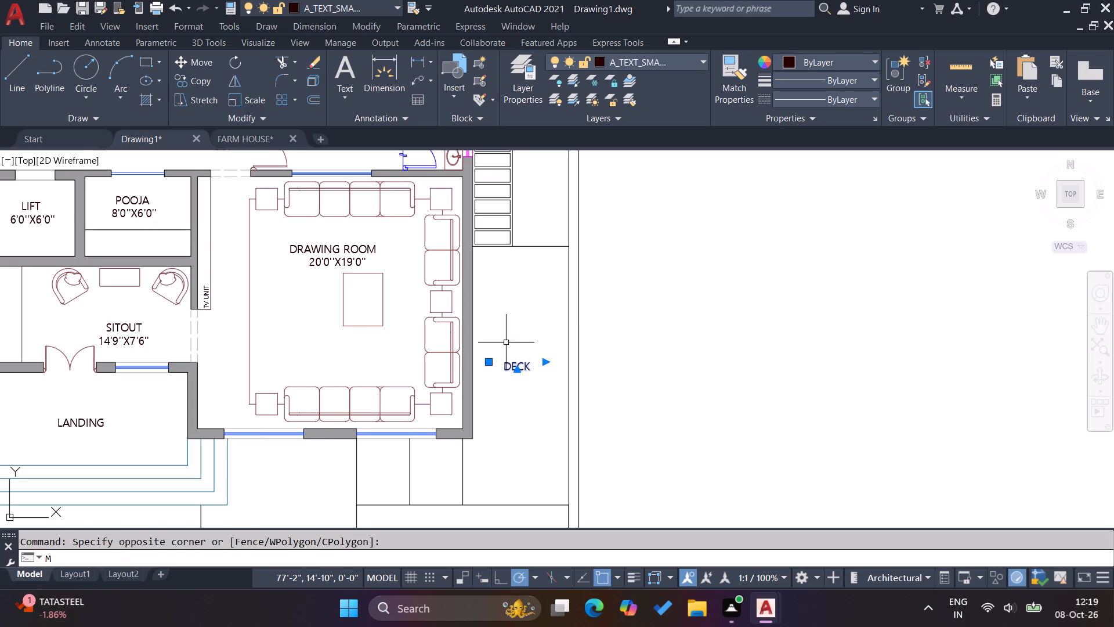
{"action": "key", "text": "Return"}
{"action": "left_click", "coordinate": [528, 359]}
{"action": "left_click", "coordinate": [697, 358]}
{"action": "key", "text": "Escape"}
{"action": "key", "text": "Escape"}
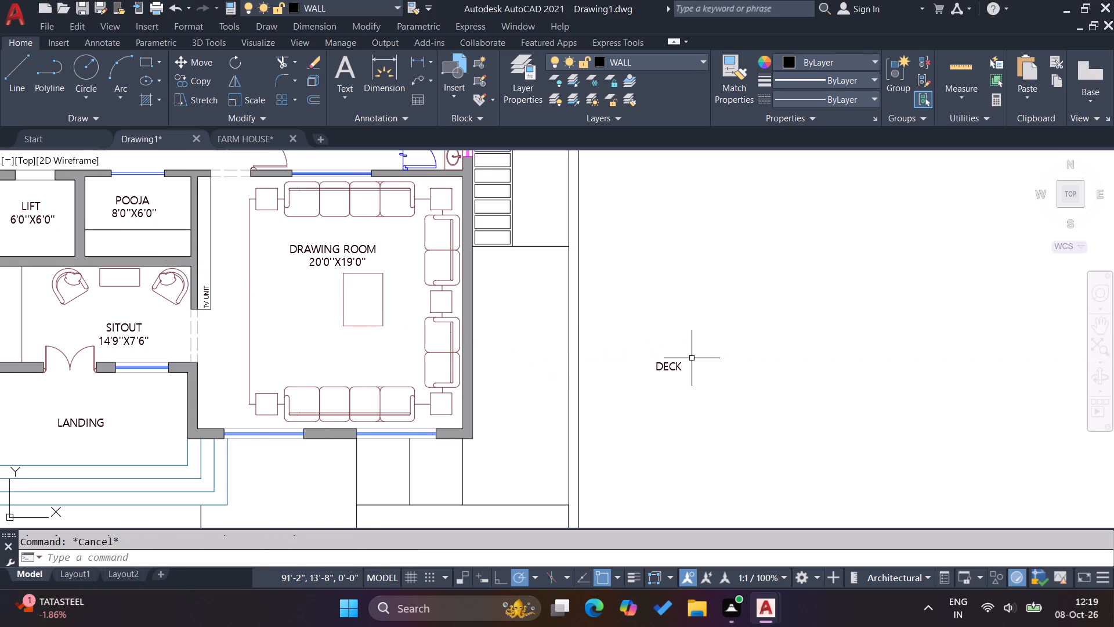
Start a hatch for the side area beside the drawing room and choose the DOLMIT pattern.
{"action": "key", "text": "h"}
{"action": "key", "text": "Return"}
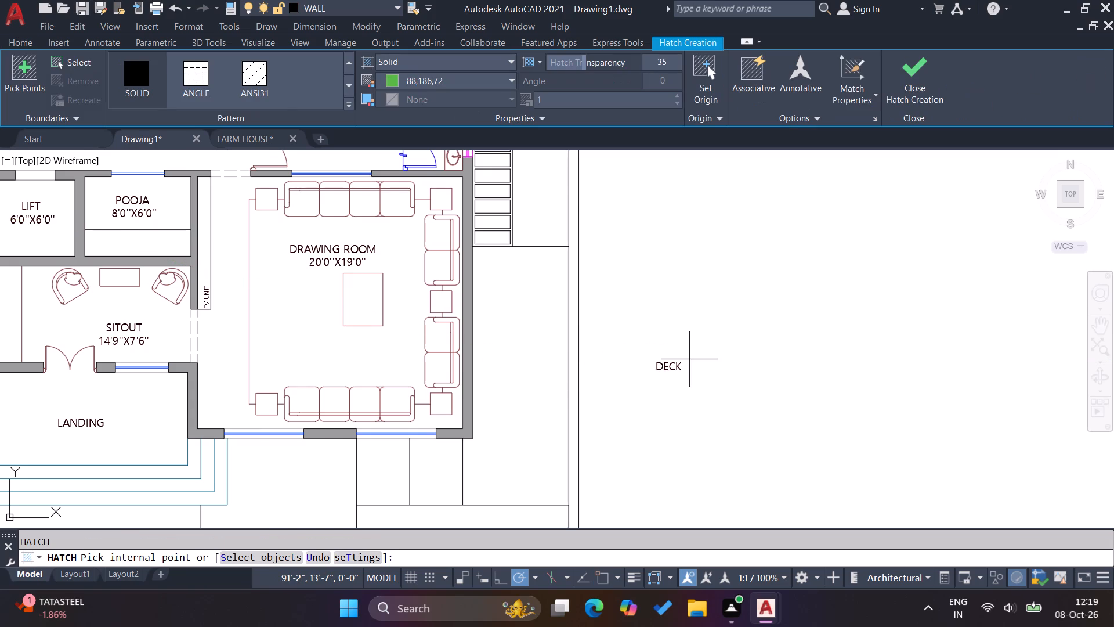
{"action": "left_click", "coordinate": [351, 87]}
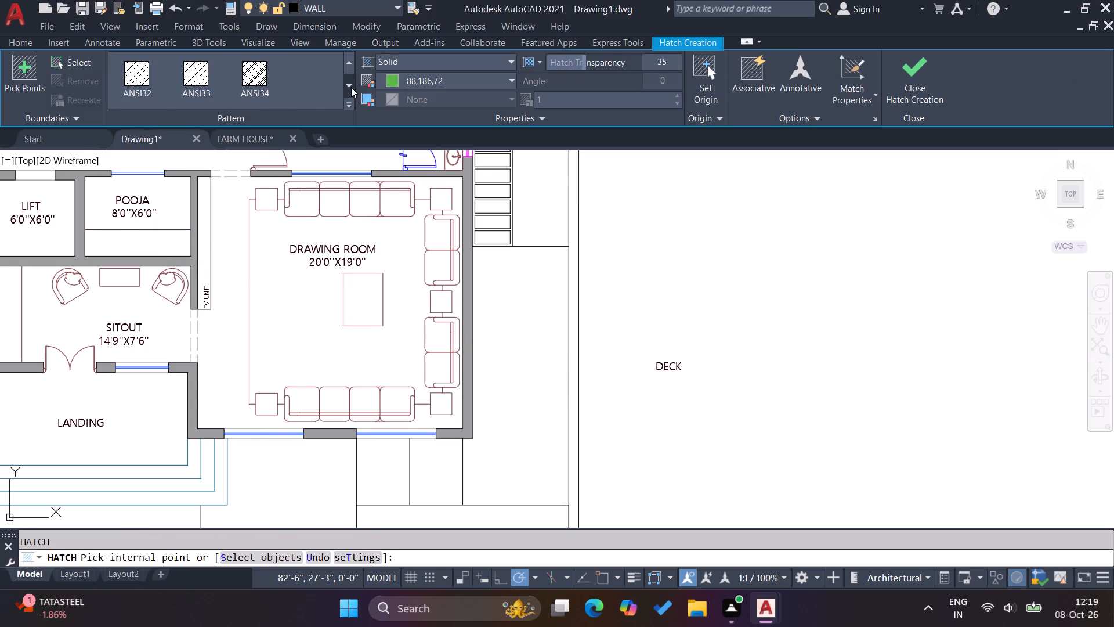
{"action": "left_click", "coordinate": [351, 87]}
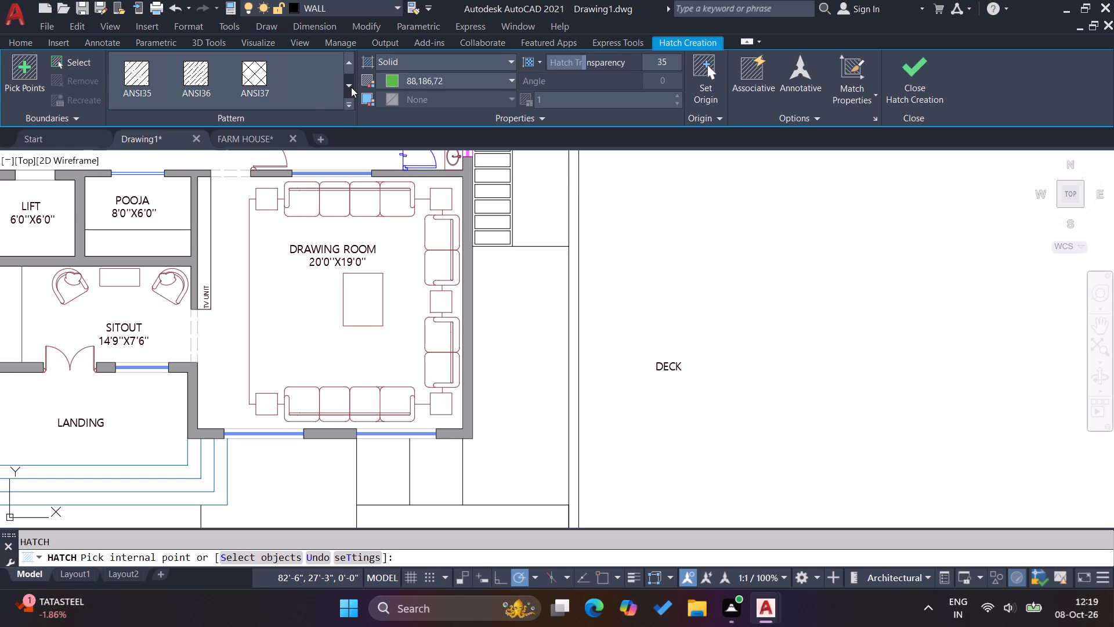
{"action": "left_click_drag", "start_coordinate": [351, 87], "coordinate": [356, 93]}
{"action": "left_click", "coordinate": [356, 93]}
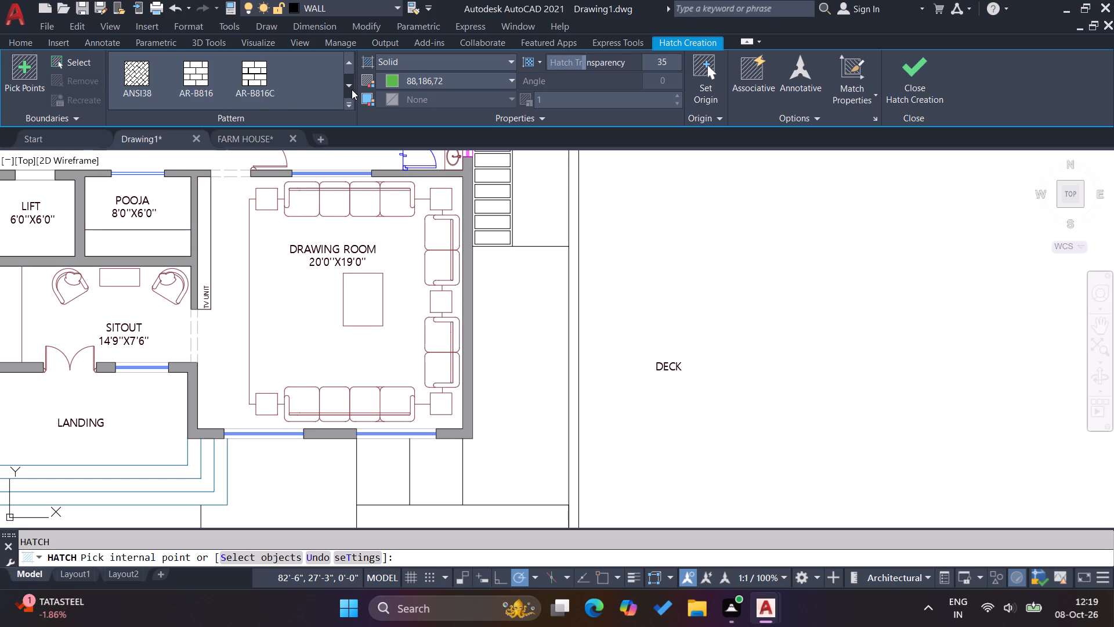
{"action": "left_click", "coordinate": [351, 89]}
{"action": "left_click", "coordinate": [351, 89]}
{"action": "left_click", "coordinate": [351, 89]}
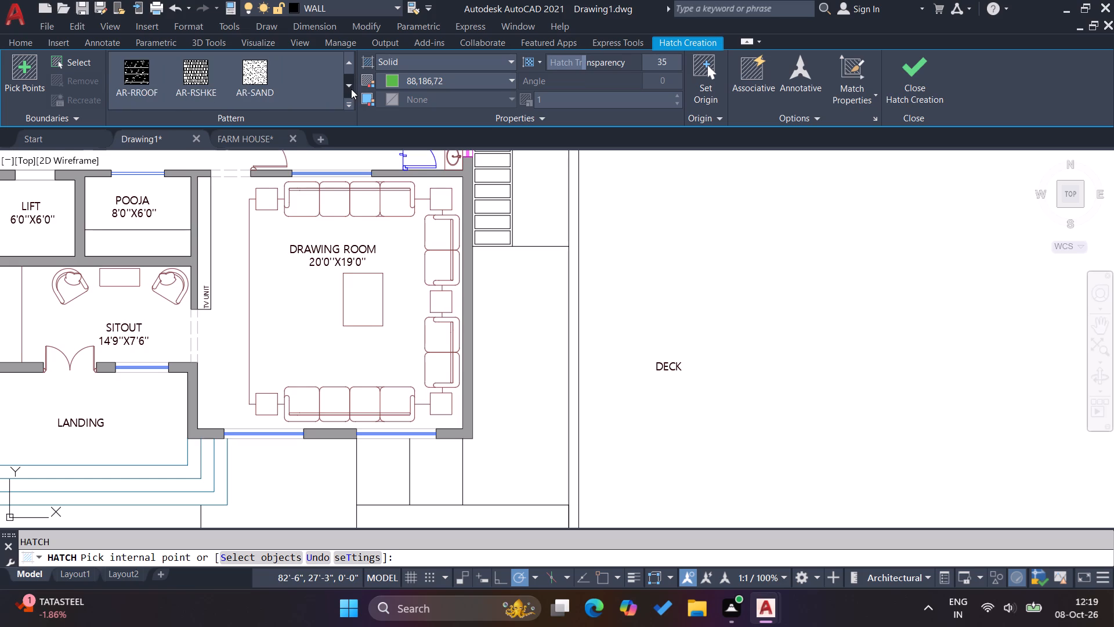
{"action": "left_click", "coordinate": [349, 66]}
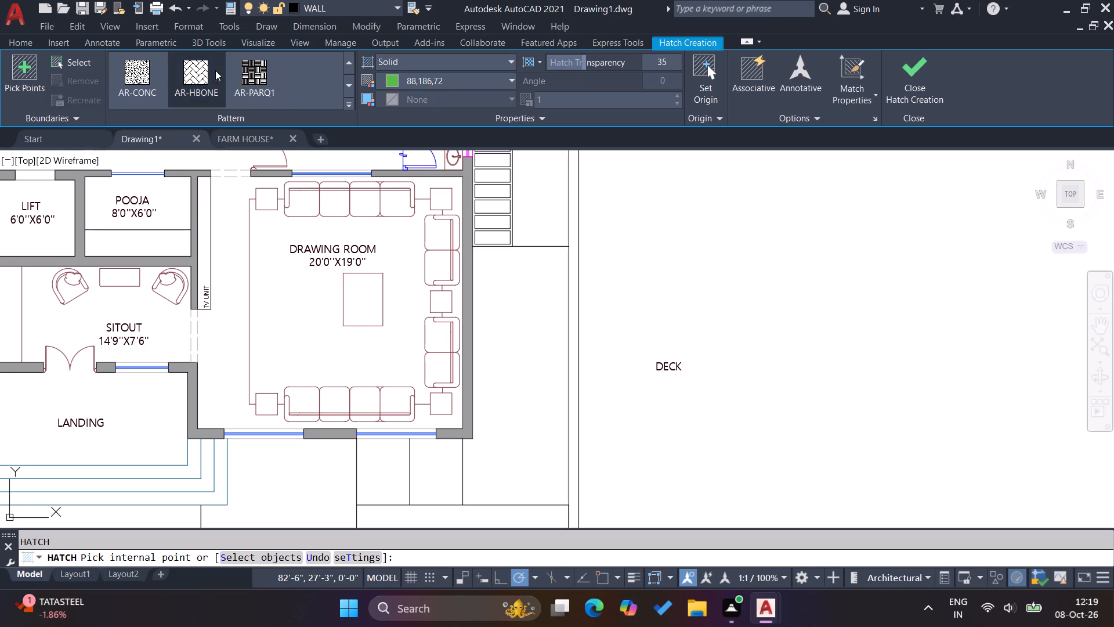
{"action": "double_click", "coordinate": [345, 81]}
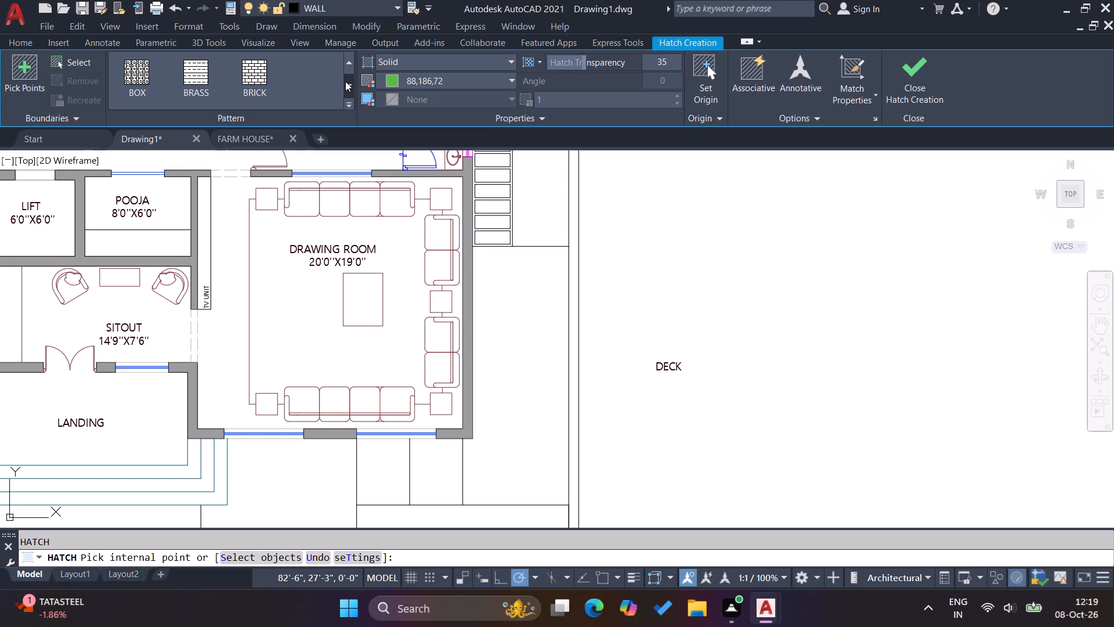
{"action": "left_click", "coordinate": [345, 81]}
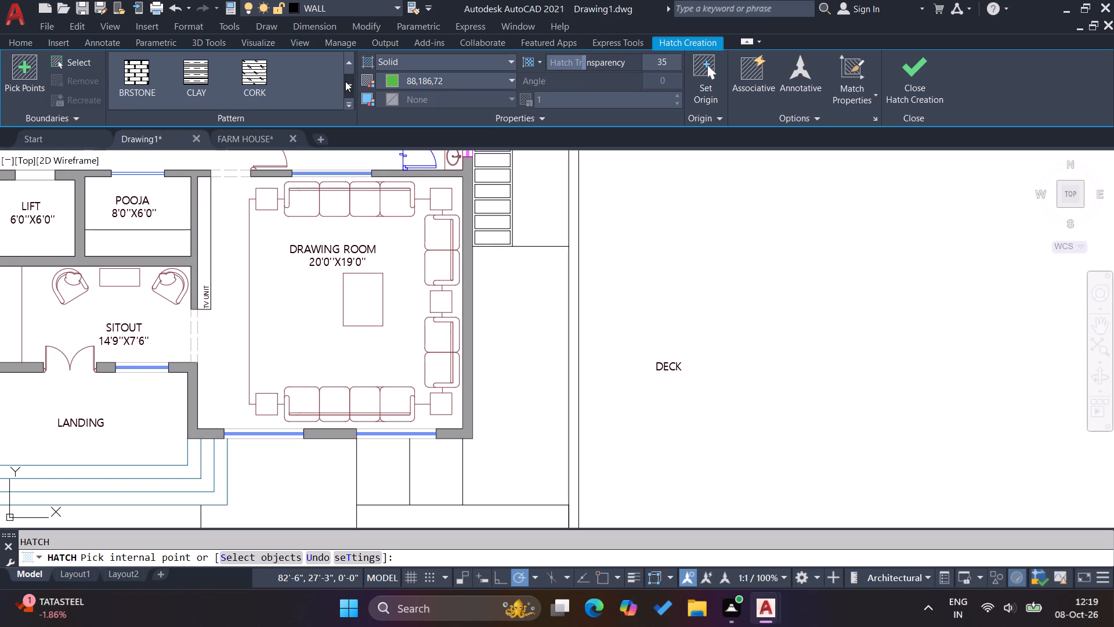
{"action": "left_click", "coordinate": [345, 81]}
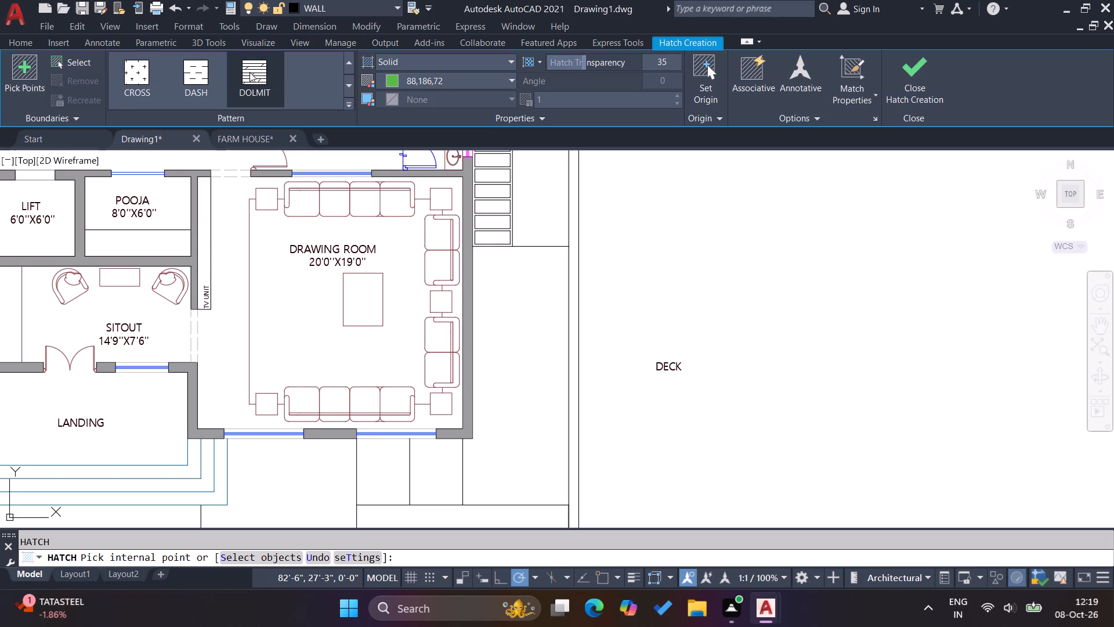
{"action": "left_click", "coordinate": [249, 72]}
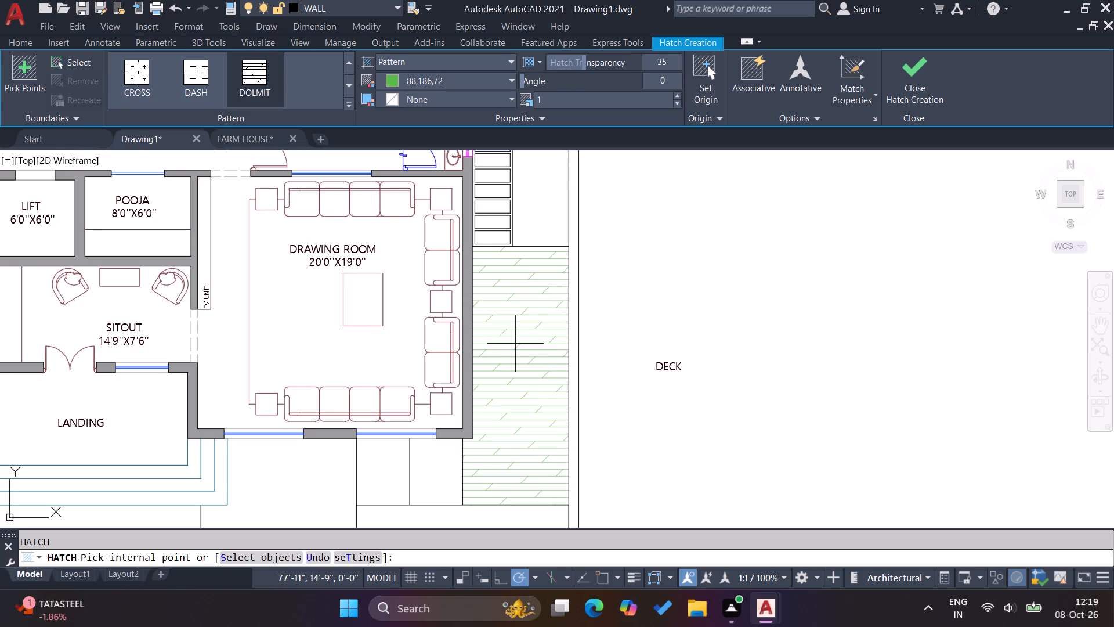
Set the hatch colour to PANTONE 18-1405 TCX from the PANTONE f + h Cotton colour book.
{"action": "left_click", "coordinate": [465, 82]}
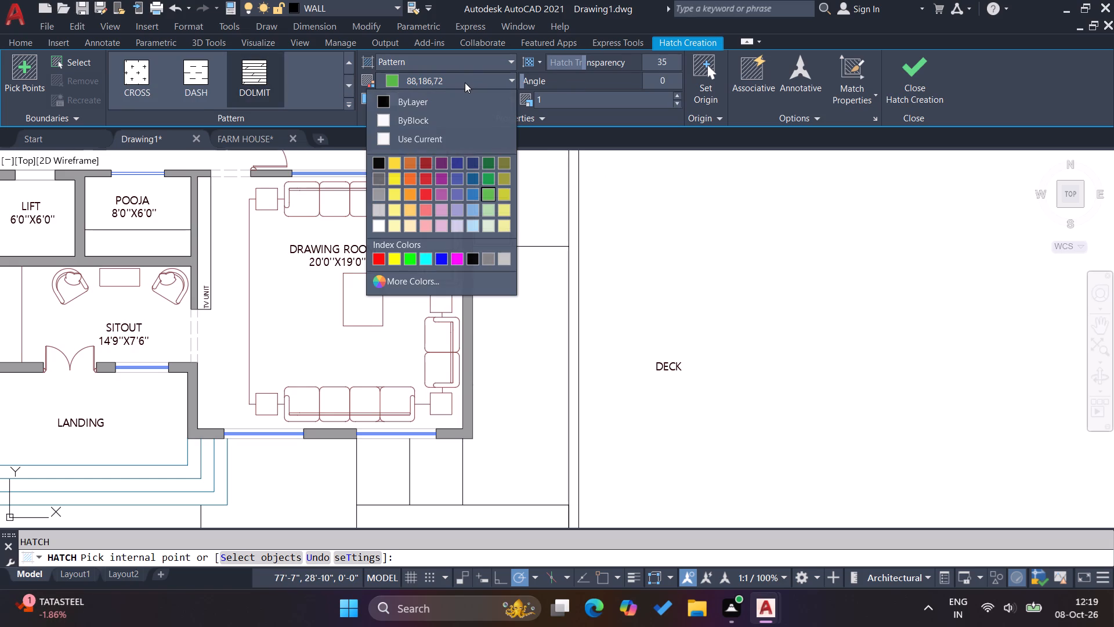
{"action": "left_click", "coordinate": [411, 278]}
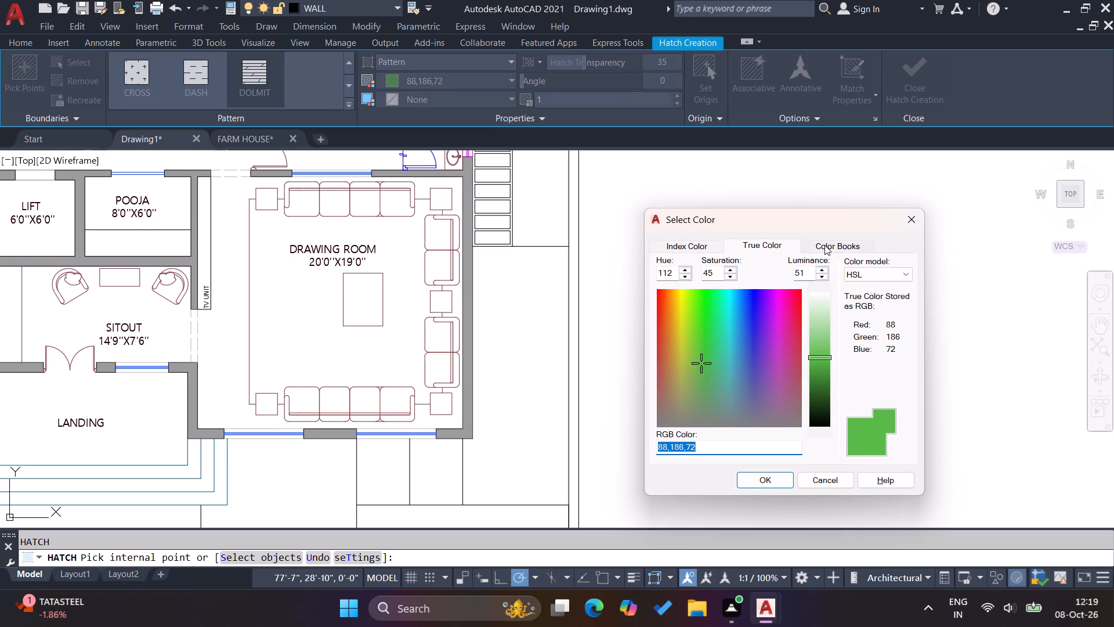
{"action": "left_click", "coordinate": [824, 245]}
{"action": "left_click", "coordinate": [820, 302]}
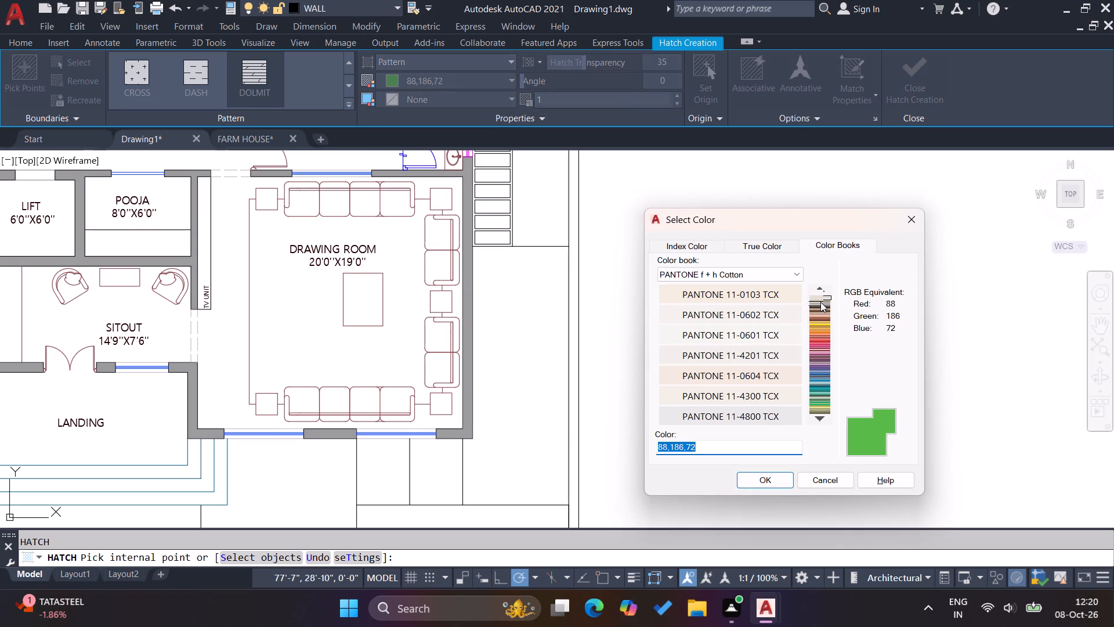
{"action": "scroll", "coordinate": [728, 370], "scroll_direction": "down", "scroll_amount": 1}
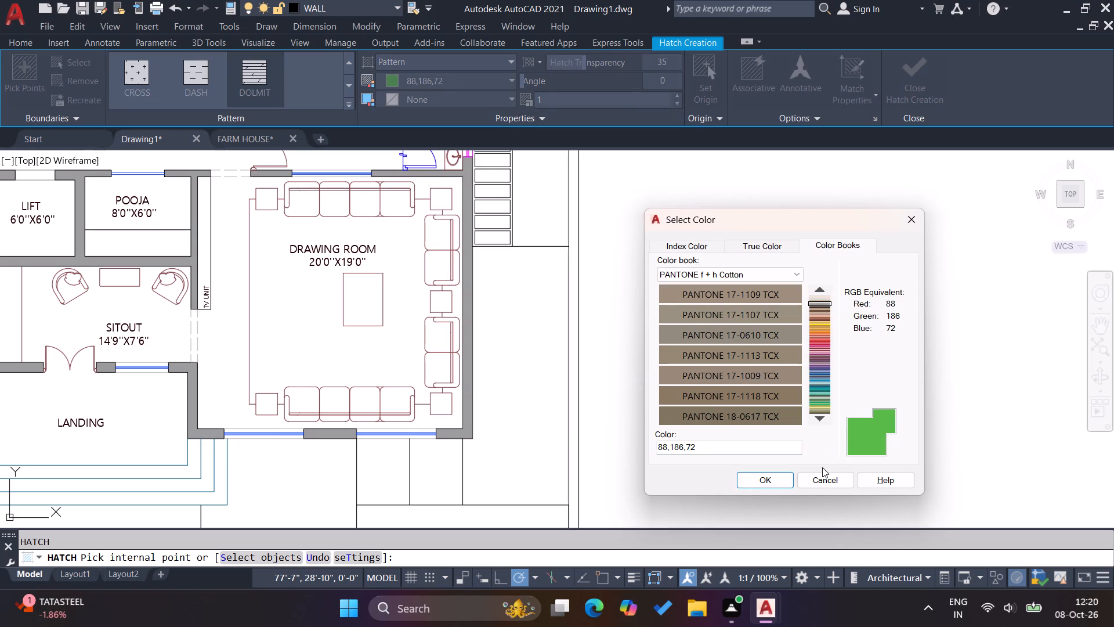
{"action": "left_click", "coordinate": [824, 420]}
{"action": "left_click", "coordinate": [761, 410]}
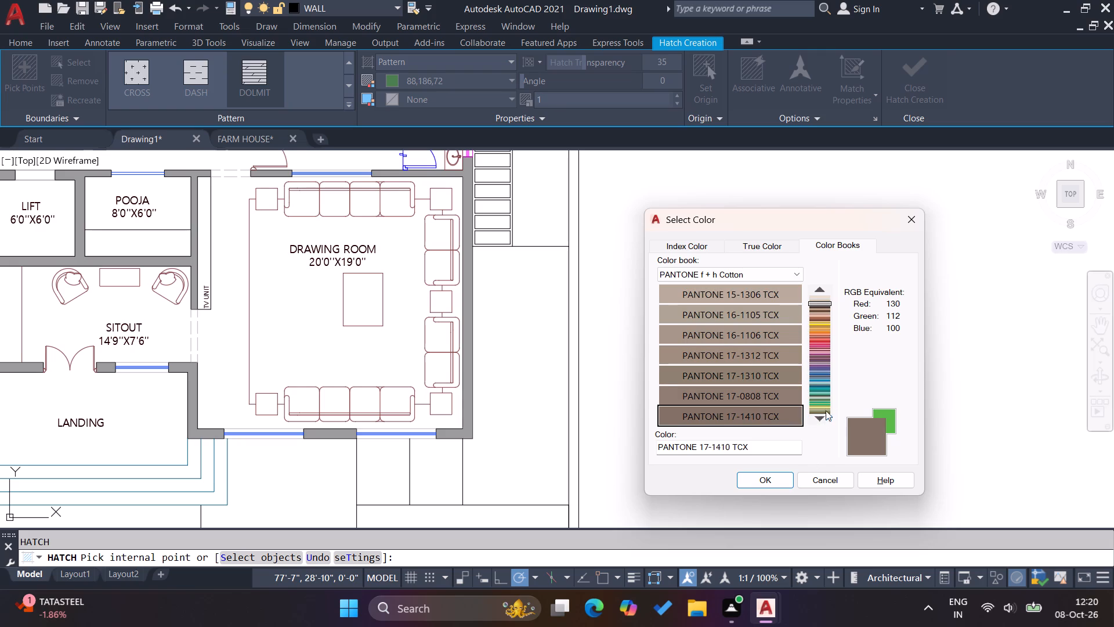
{"action": "left_click", "coordinate": [820, 419]}
{"action": "left_click", "coordinate": [820, 419]}
{"action": "left_click", "coordinate": [820, 419]}
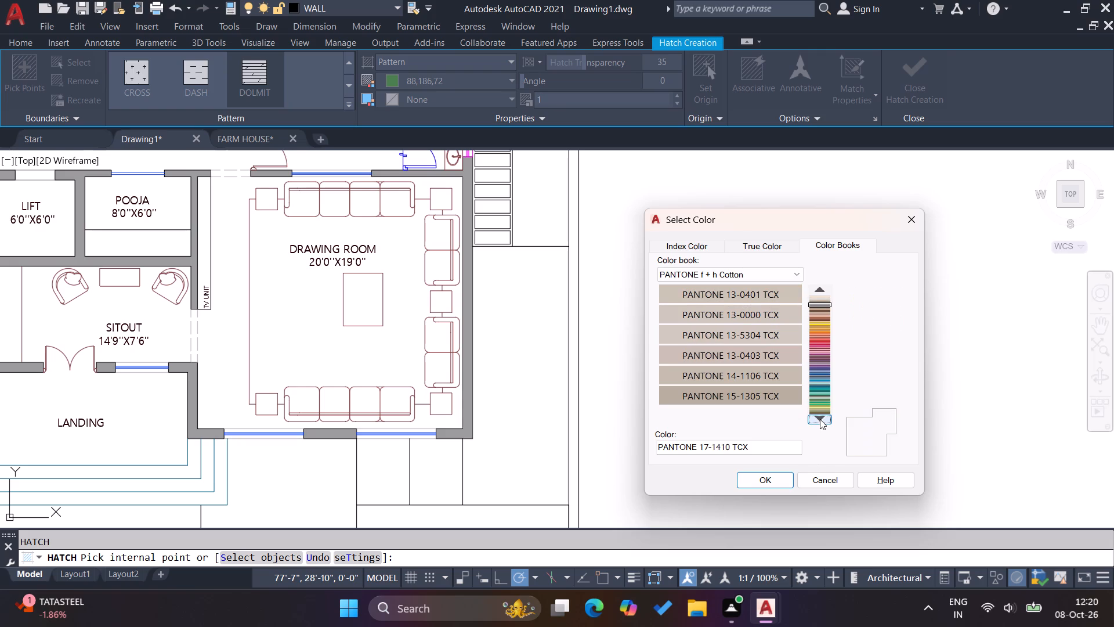
{"action": "triple_click", "coordinate": [820, 419]}
{"action": "triple_click", "coordinate": [820, 420]}
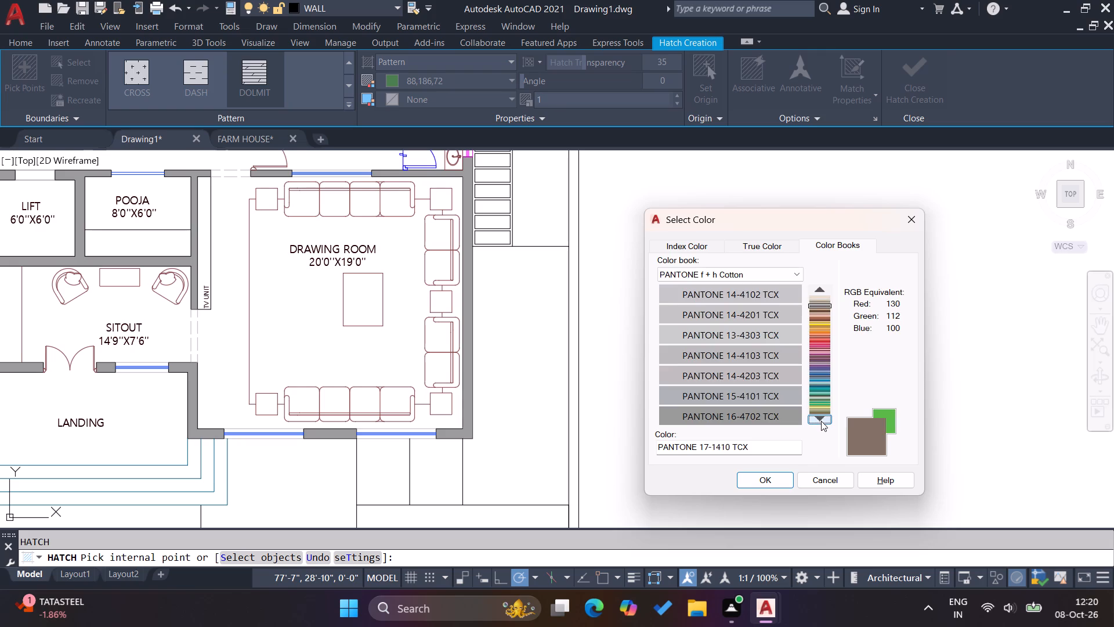
{"action": "left_click", "coordinate": [814, 343]}
{"action": "left_click", "coordinate": [818, 351]}
{"action": "left_click", "coordinate": [818, 353]}
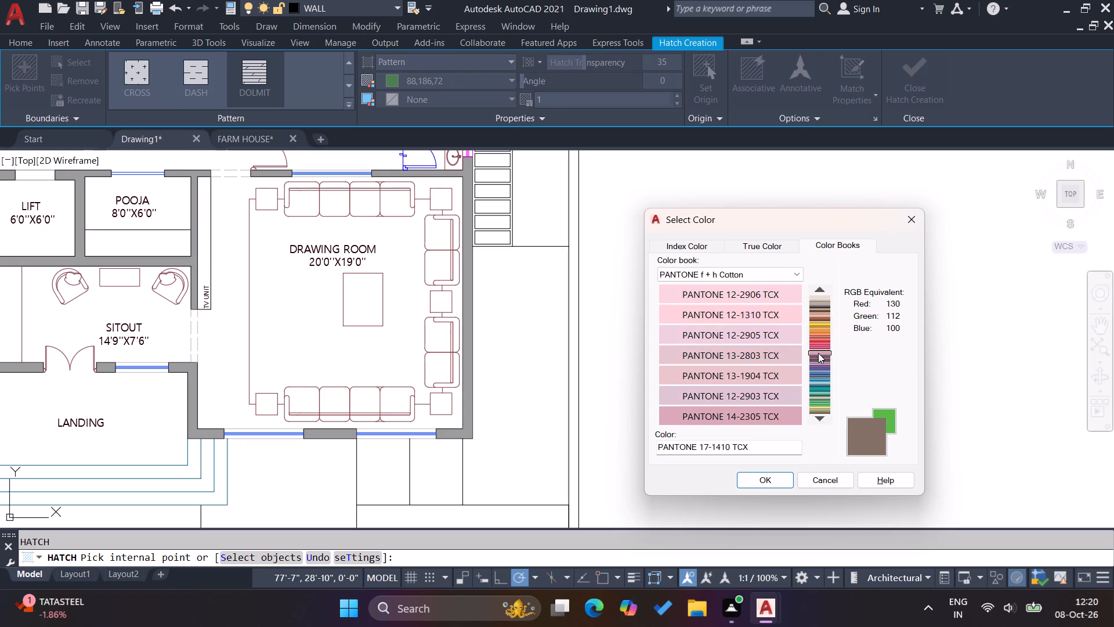
{"action": "left_click", "coordinate": [818, 356]}
{"action": "left_click", "coordinate": [818, 360]}
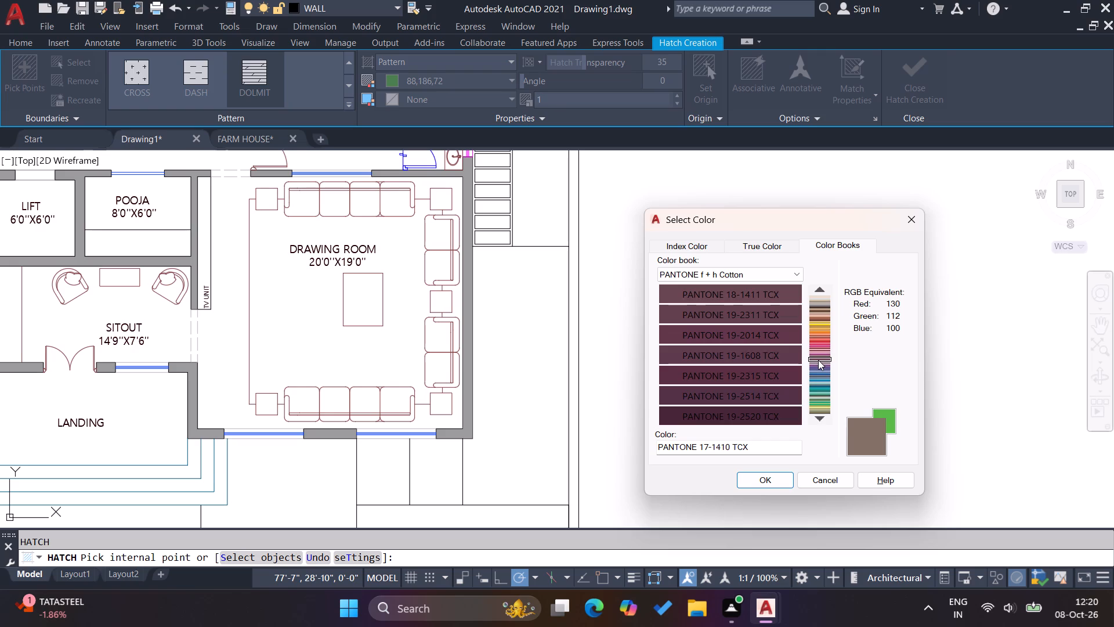
{"action": "left_click", "coordinate": [819, 291]}
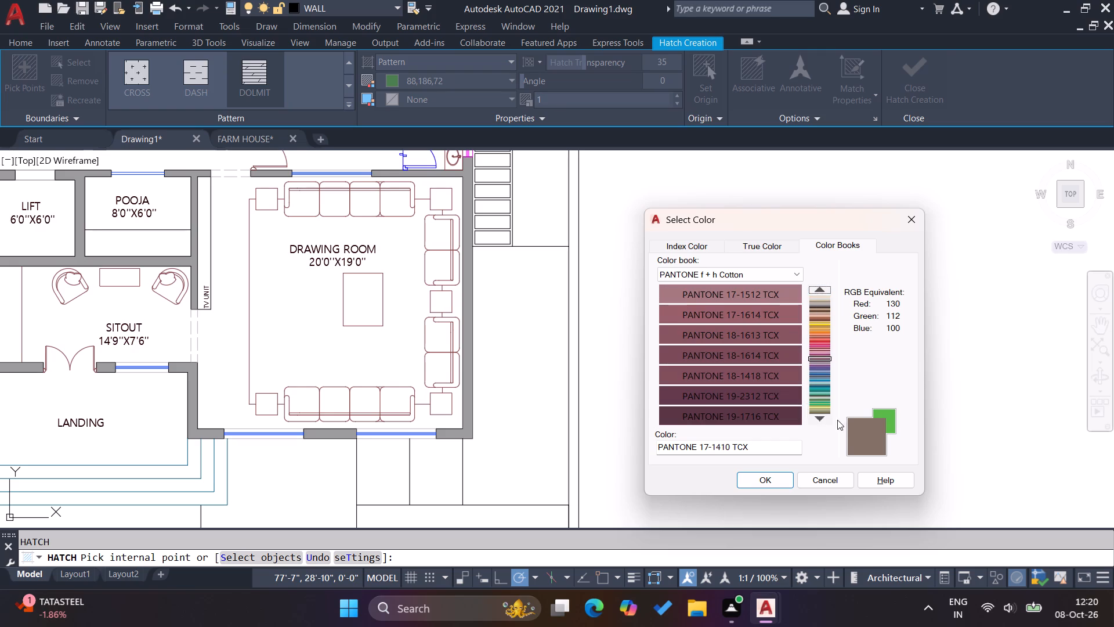
{"action": "triple_click", "coordinate": [826, 421]}
{"action": "double_click", "coordinate": [826, 421]}
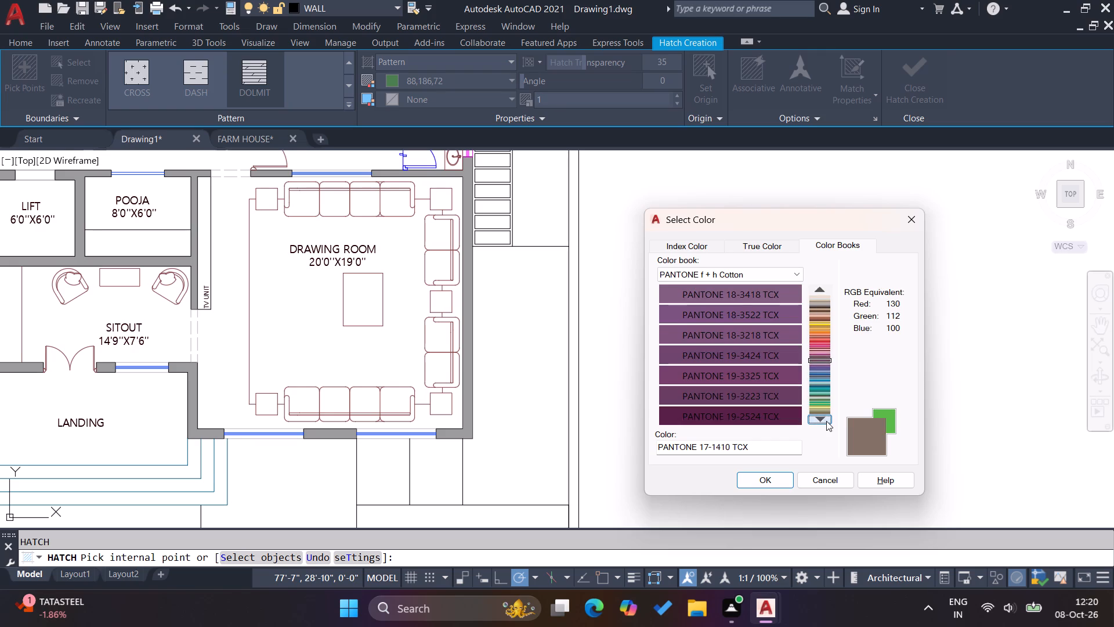
{"action": "left_click", "coordinate": [826, 421]}
{"action": "double_click", "coordinate": [826, 421]}
{"action": "triple_click", "coordinate": [826, 421]}
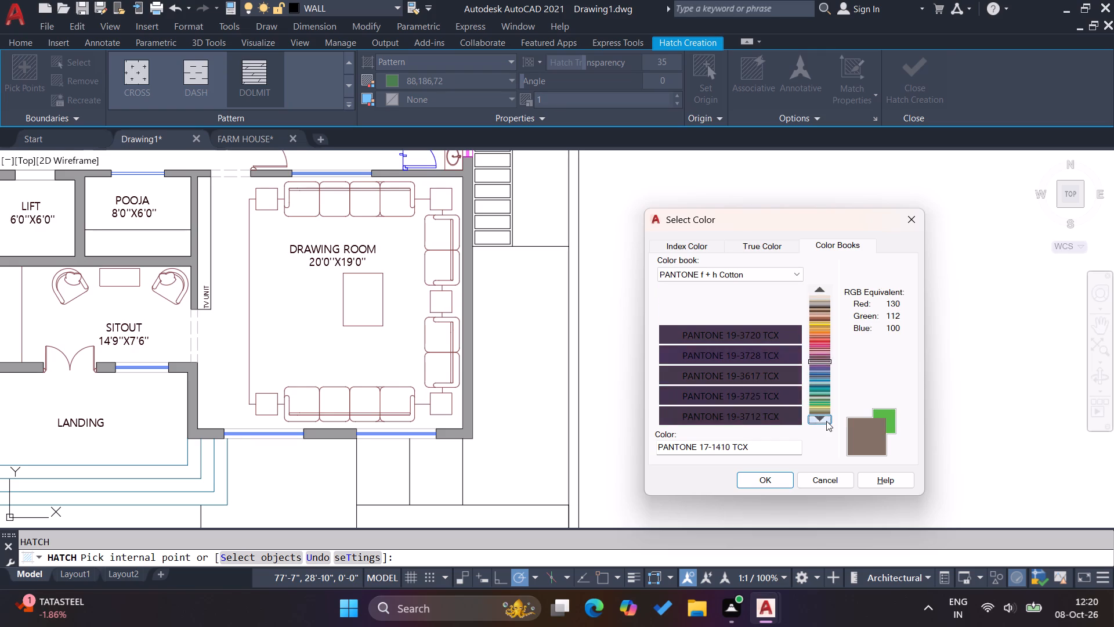
{"action": "double_click", "coordinate": [826, 421]}
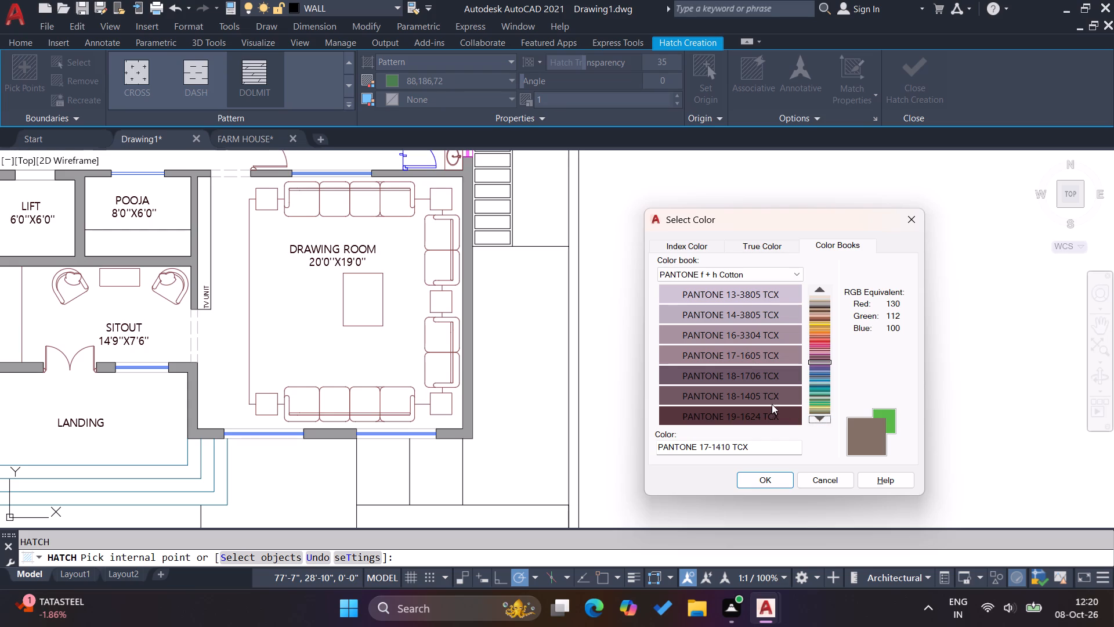
{"action": "left_click", "coordinate": [769, 395]}
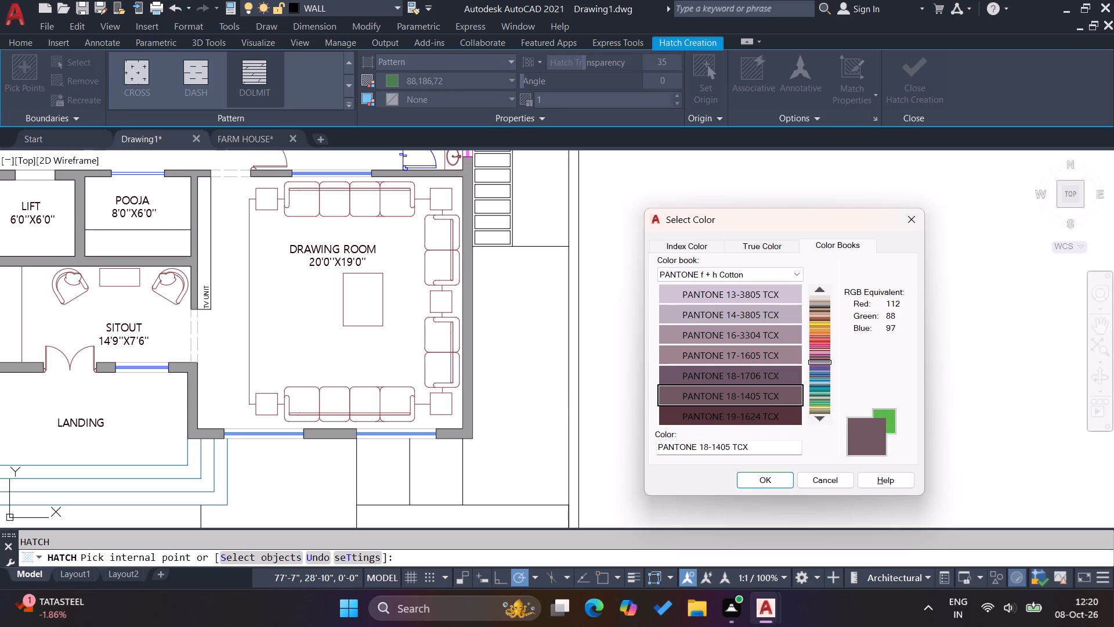
{"action": "left_click", "coordinate": [746, 477]}
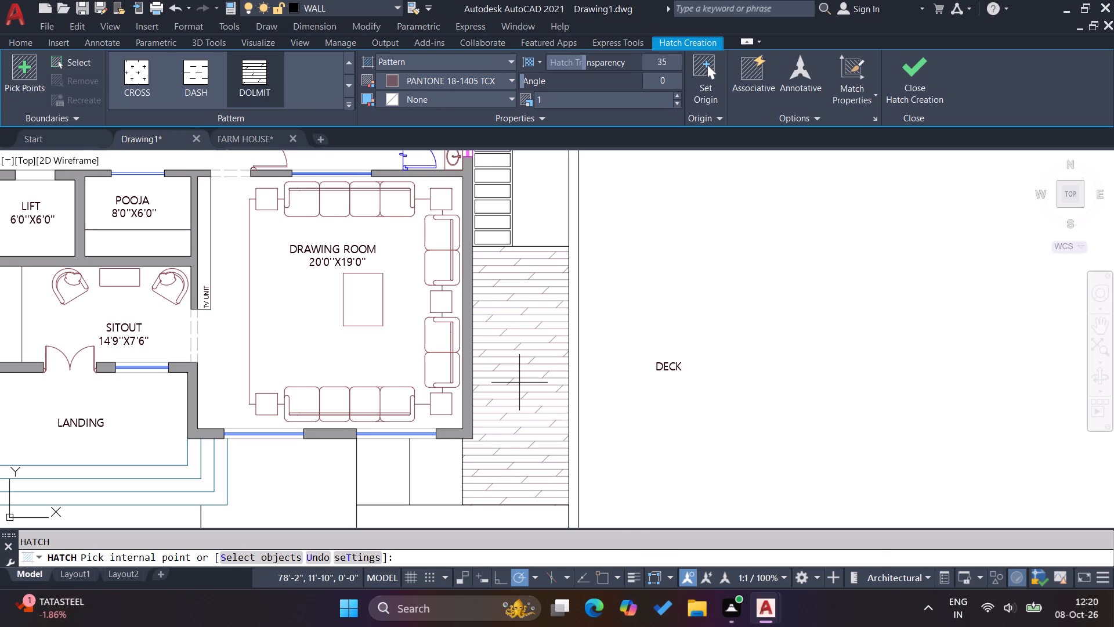
Apply the DOLMIT hatch to the side area beside the drawing room and finish the hatch.
{"action": "left_click", "coordinate": [551, 381]}
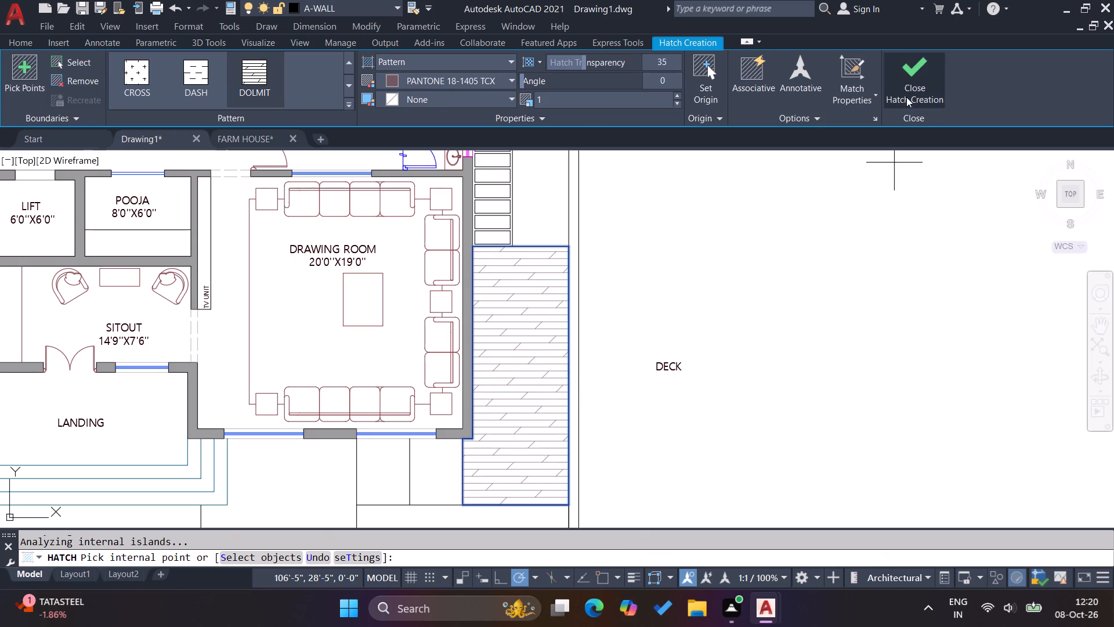
{"action": "left_click", "coordinate": [906, 97]}
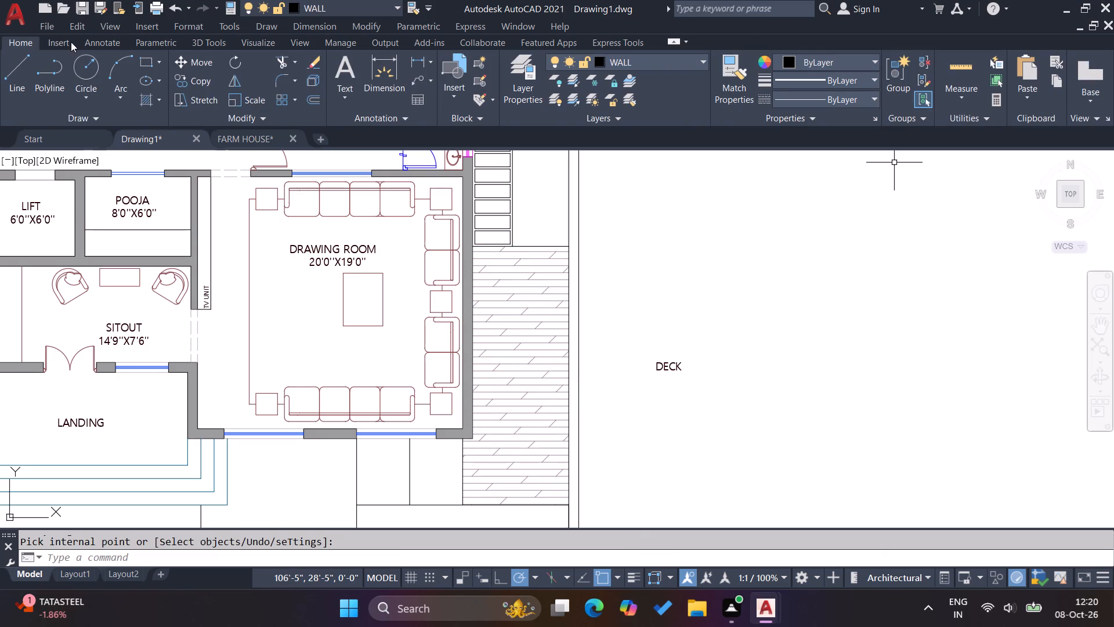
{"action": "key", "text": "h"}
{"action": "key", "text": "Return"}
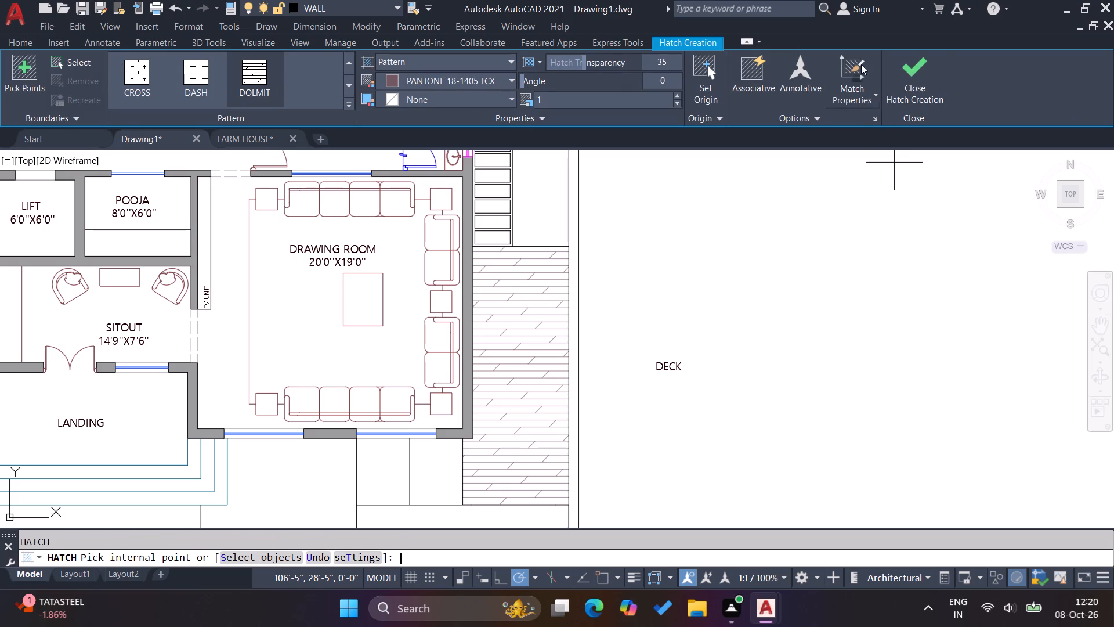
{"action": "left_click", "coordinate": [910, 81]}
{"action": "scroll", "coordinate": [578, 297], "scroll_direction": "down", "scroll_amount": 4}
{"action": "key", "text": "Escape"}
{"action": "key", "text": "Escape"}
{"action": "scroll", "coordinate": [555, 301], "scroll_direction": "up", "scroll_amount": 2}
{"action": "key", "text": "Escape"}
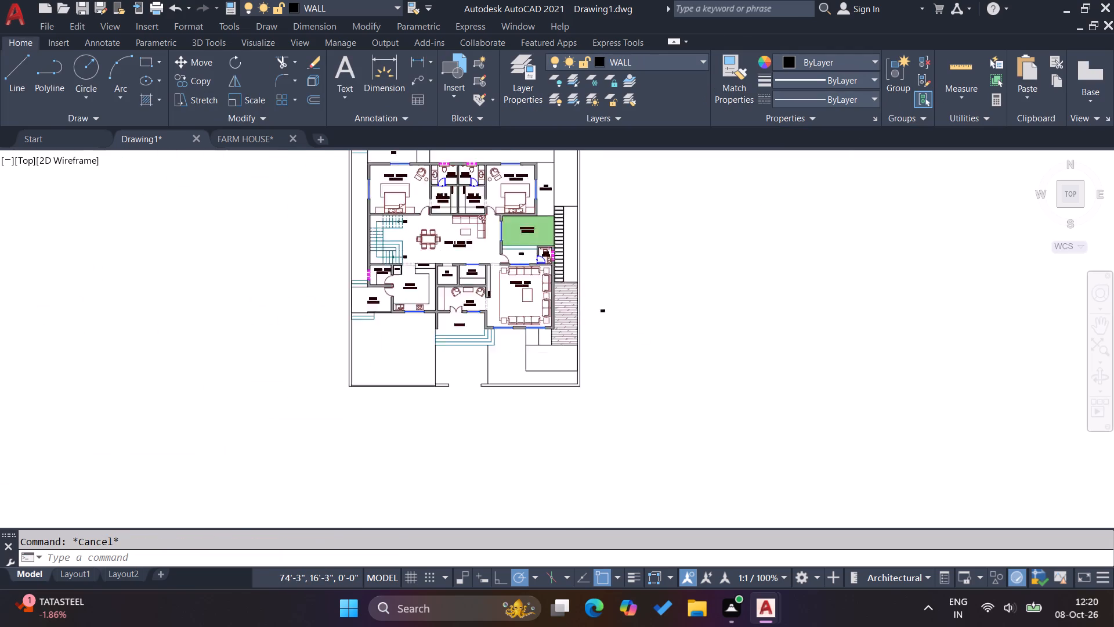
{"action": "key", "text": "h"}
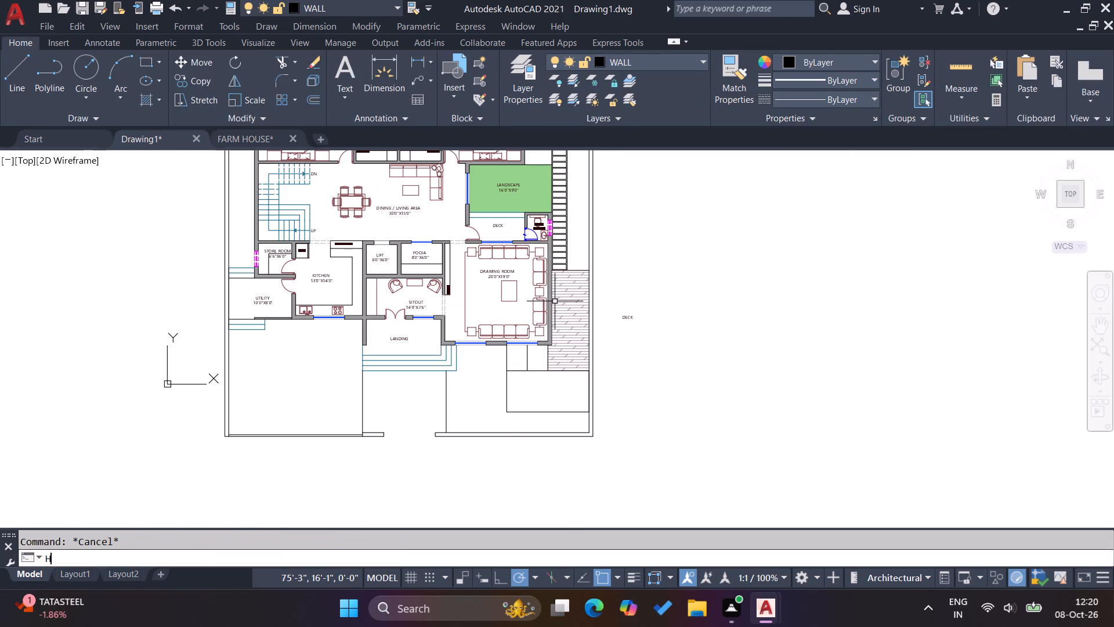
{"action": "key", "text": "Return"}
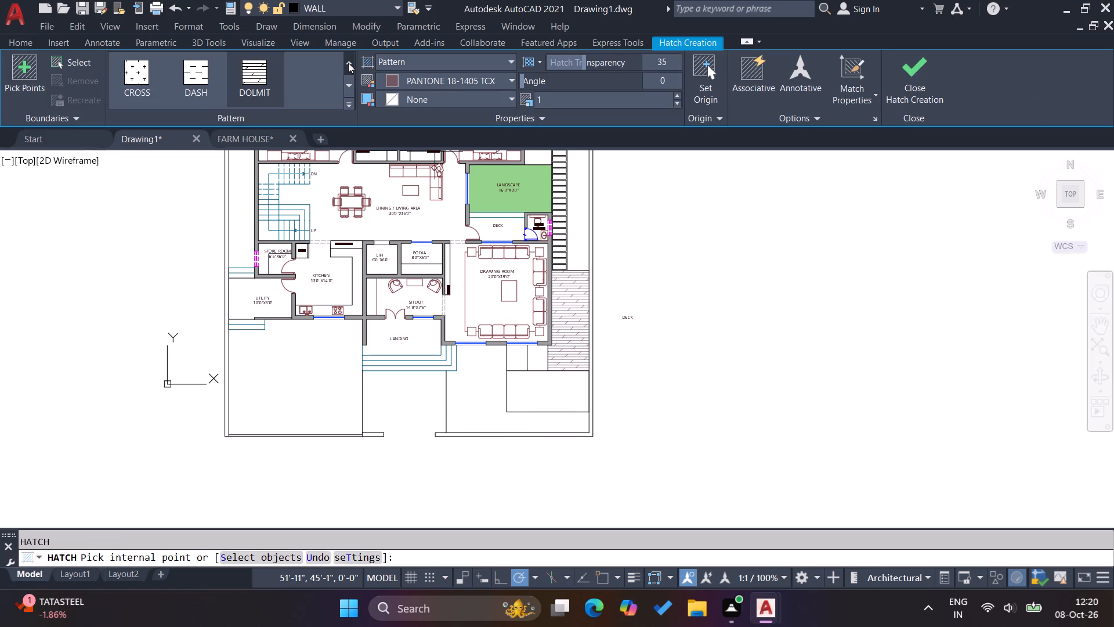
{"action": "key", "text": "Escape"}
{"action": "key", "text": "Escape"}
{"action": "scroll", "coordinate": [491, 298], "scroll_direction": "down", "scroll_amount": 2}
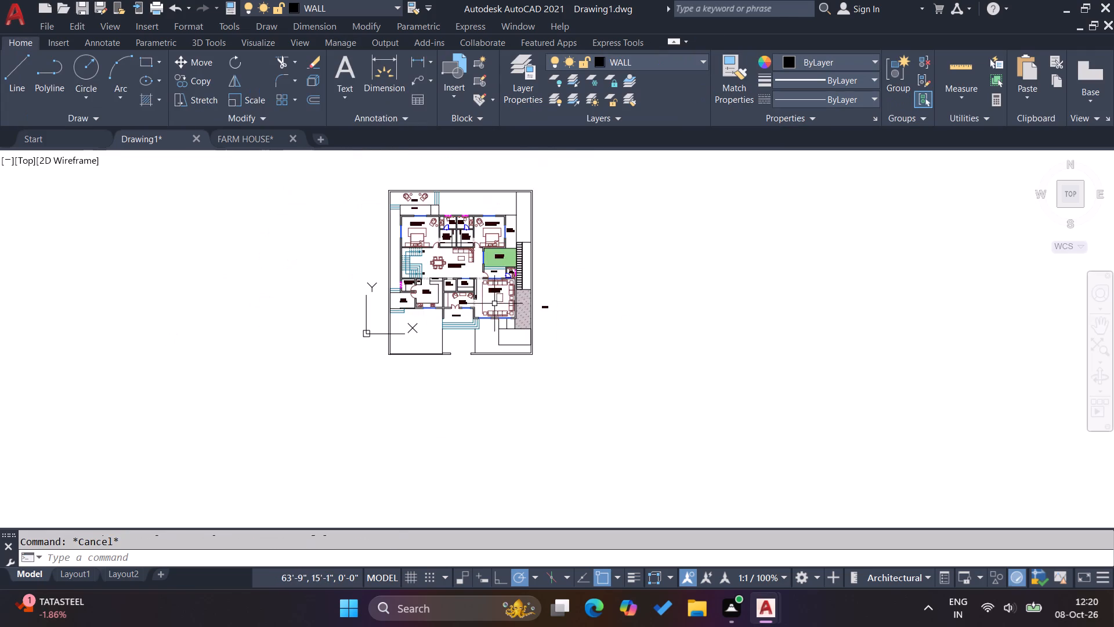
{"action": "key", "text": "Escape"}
Move the DECK labels of the two decks beside the master bedrooms horizontally to the blank space outside the compound wall.
{"action": "scroll", "coordinate": [489, 217], "scroll_direction": "up", "scroll_amount": 3}
{"action": "left_click", "coordinate": [572, 294]}
{"action": "left_click", "coordinate": [562, 256]}
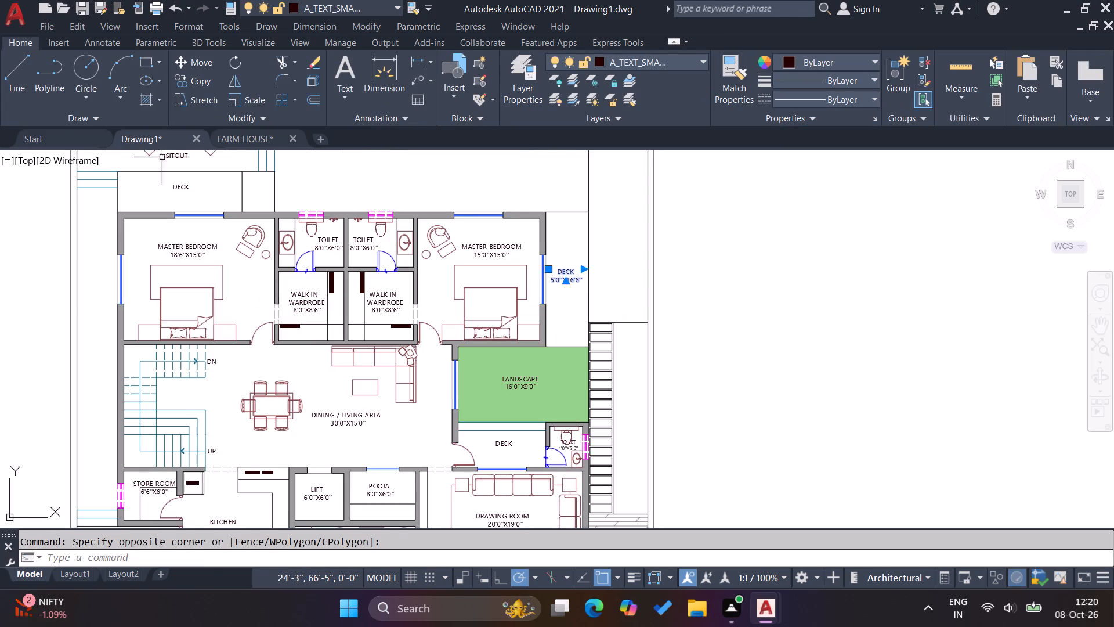
{"action": "left_click", "coordinate": [186, 186]}
{"action": "key", "text": "m"}
{"action": "key", "text": "Return"}
{"action": "left_click", "coordinate": [187, 194]}
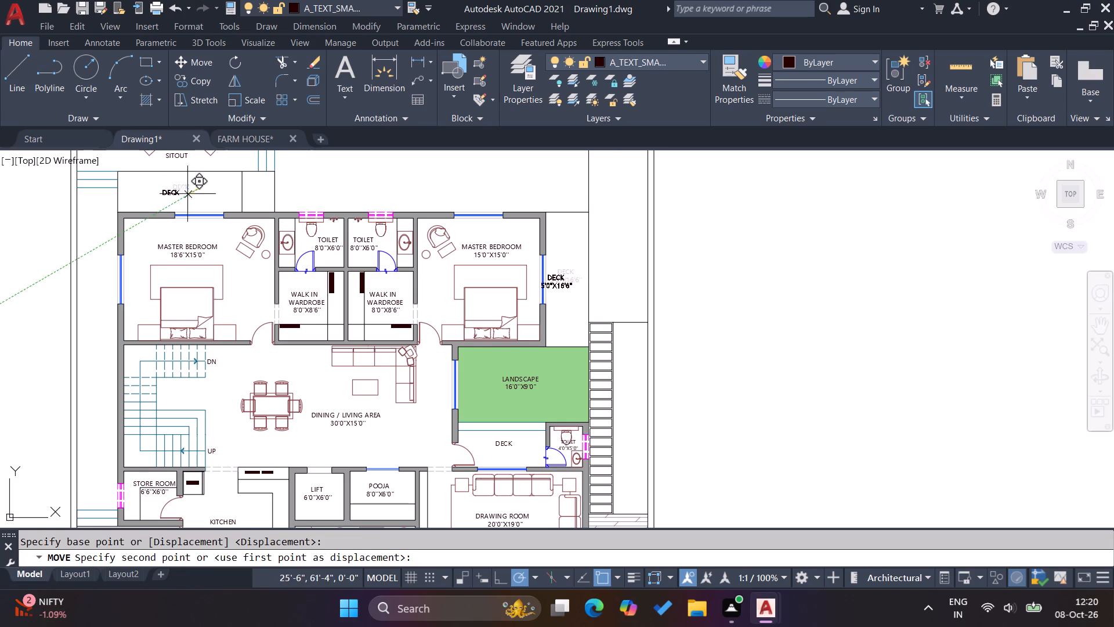
{"action": "left_click", "coordinate": [787, 194]}
{"action": "key", "text": "Escape"}
{"action": "key", "text": "Escape"}
Hatch the decks adjoining the 15'0"X15'0" and 18'6"X15'0" master bedrooms with the DOLMIT pattern in PANTONE 18-1405 TCX.
{"action": "key", "text": "h"}
{"action": "key", "text": "Return"}
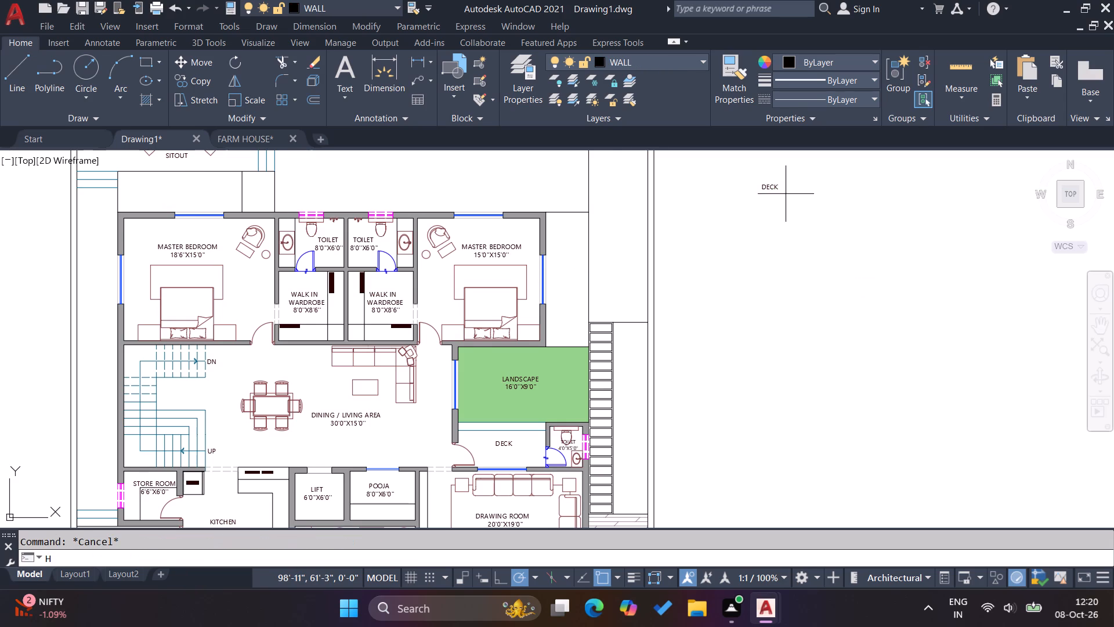
{"action": "left_click", "coordinate": [576, 247]}
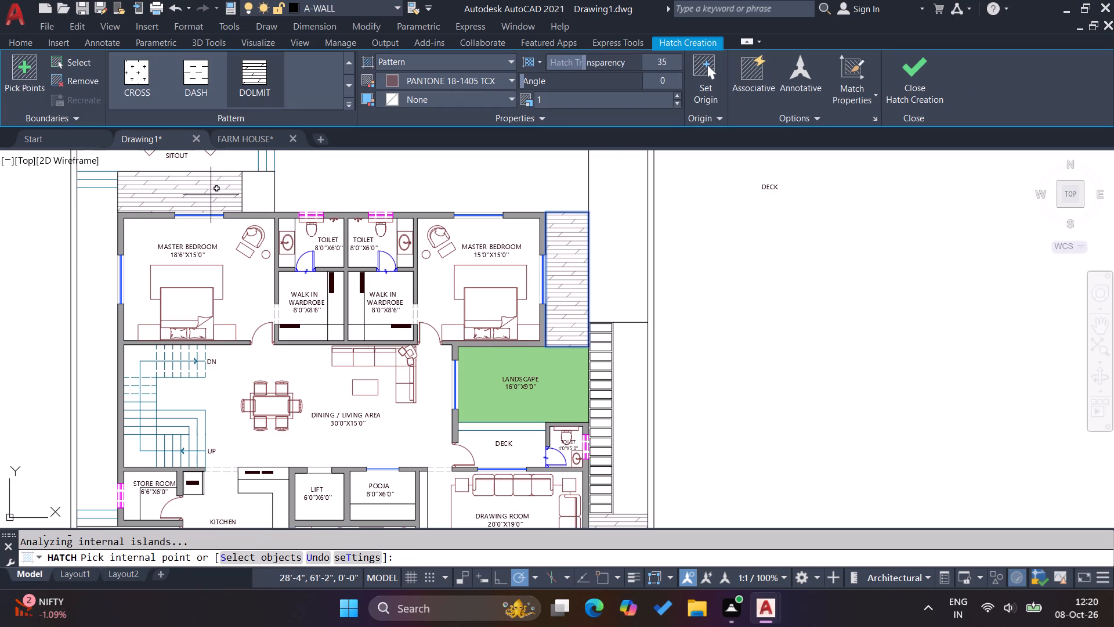
{"action": "left_click", "coordinate": [211, 195]}
{"action": "left_click", "coordinate": [902, 88]}
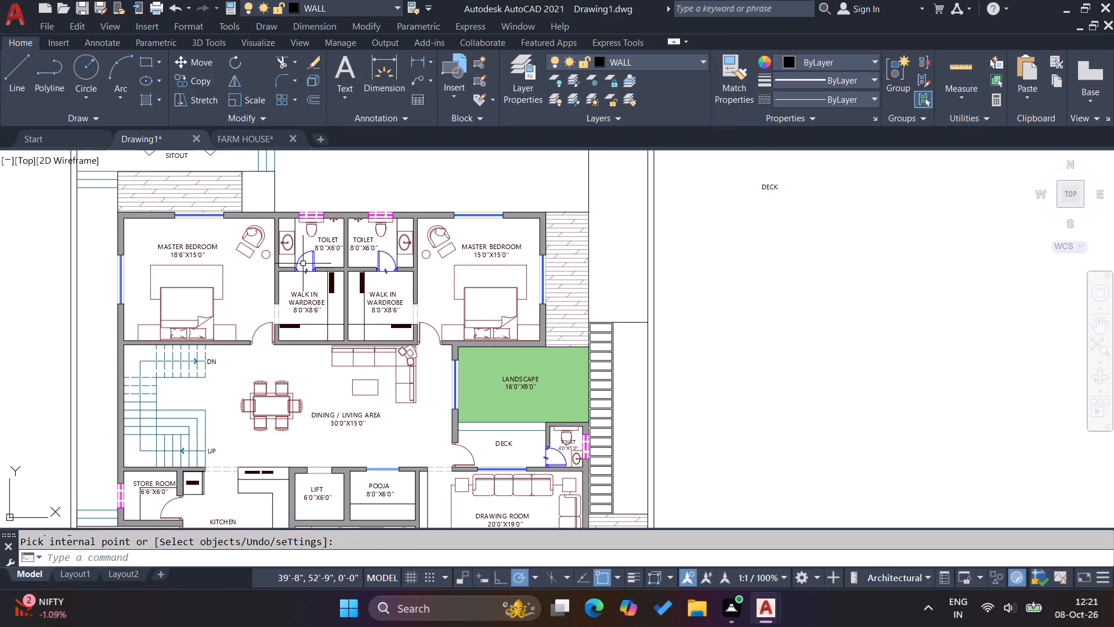
Move the DECK 5'0"X16'6" label back onto the hatched deck beside the 15'0"X15'0" master bedroom.
{"action": "scroll", "coordinate": [244, 290], "scroll_direction": "down", "scroll_amount": 2}
{"action": "key", "text": "Escape"}
{"action": "key", "text": "Escape"}
{"action": "left_click", "coordinate": [634, 294]}
{"action": "left_click", "coordinate": [558, 264]}
{"action": "key", "text": "m"}
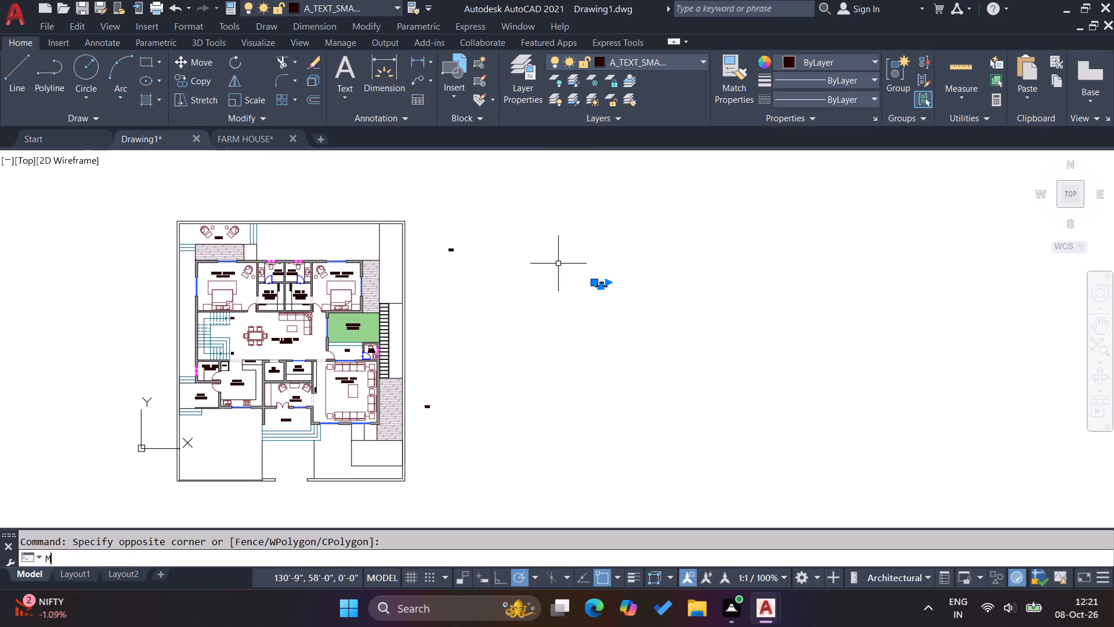
{"action": "key", "text": "Return"}
{"action": "left_click", "coordinate": [587, 288]}
{"action": "scroll", "coordinate": [323, 296], "scroll_direction": "up", "scroll_amount": 3}
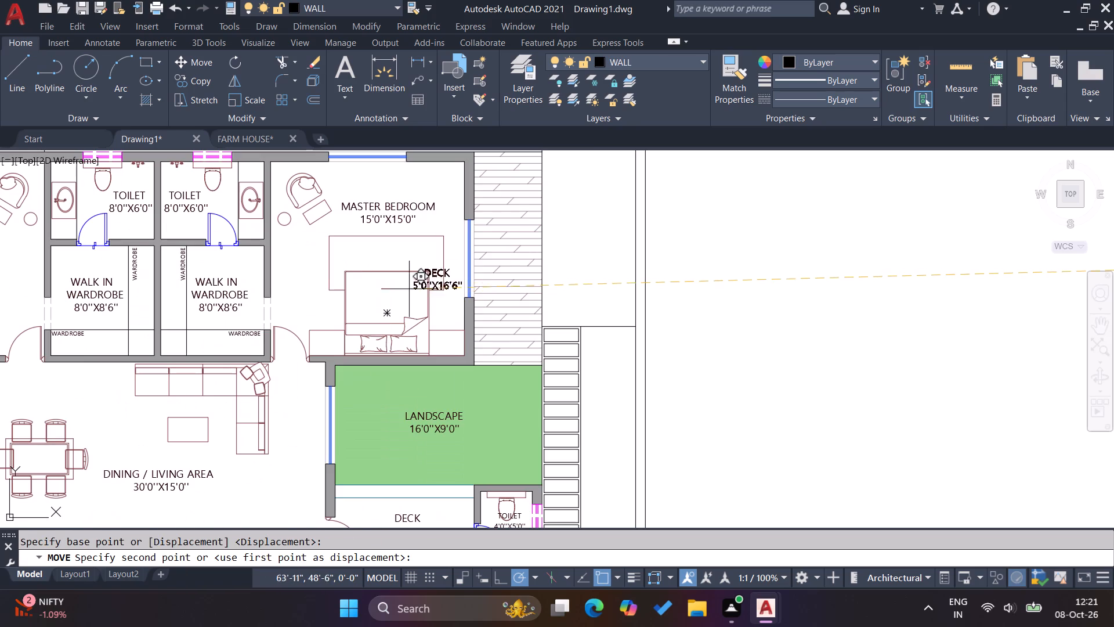
{"action": "left_click", "coordinate": [478, 280]}
{"action": "key", "text": "Escape"}
{"action": "key", "text": "Escape"}
Move the plain DECK label back onto the hatched deck between the sitout and the 18'6"X15'0" master bedroom.
{"action": "scroll", "coordinate": [495, 300], "scroll_direction": "down", "scroll_amount": 2}
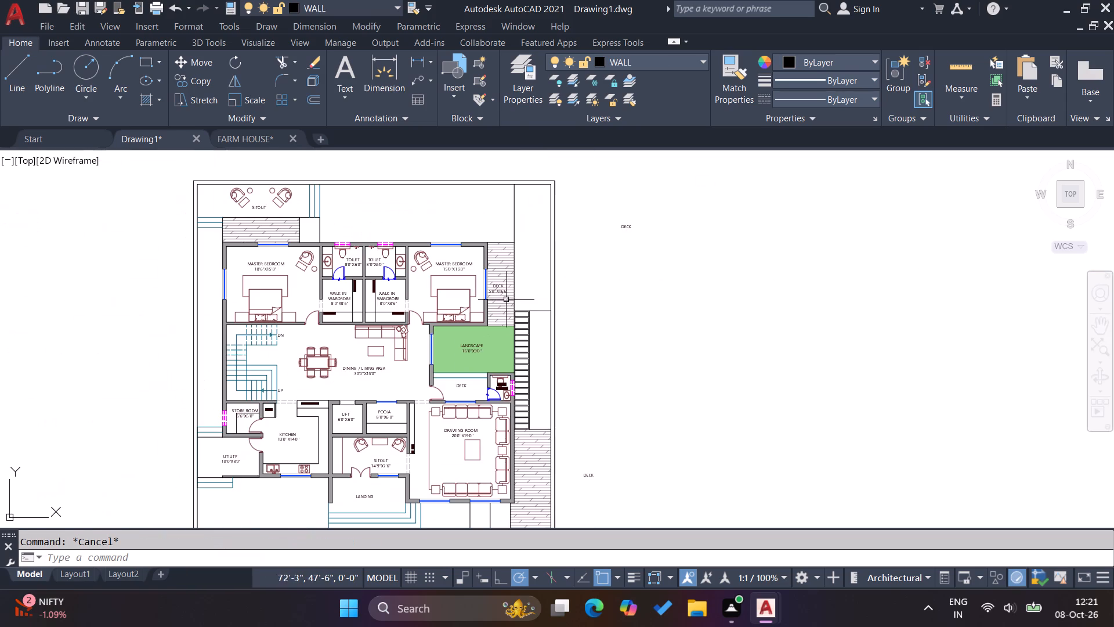
{"action": "left_click", "coordinate": [634, 229]}
{"action": "left_click", "coordinate": [629, 225]}
{"action": "key", "text": "m"}
{"action": "key", "text": "Return"}
{"action": "left_click", "coordinate": [627, 232]}
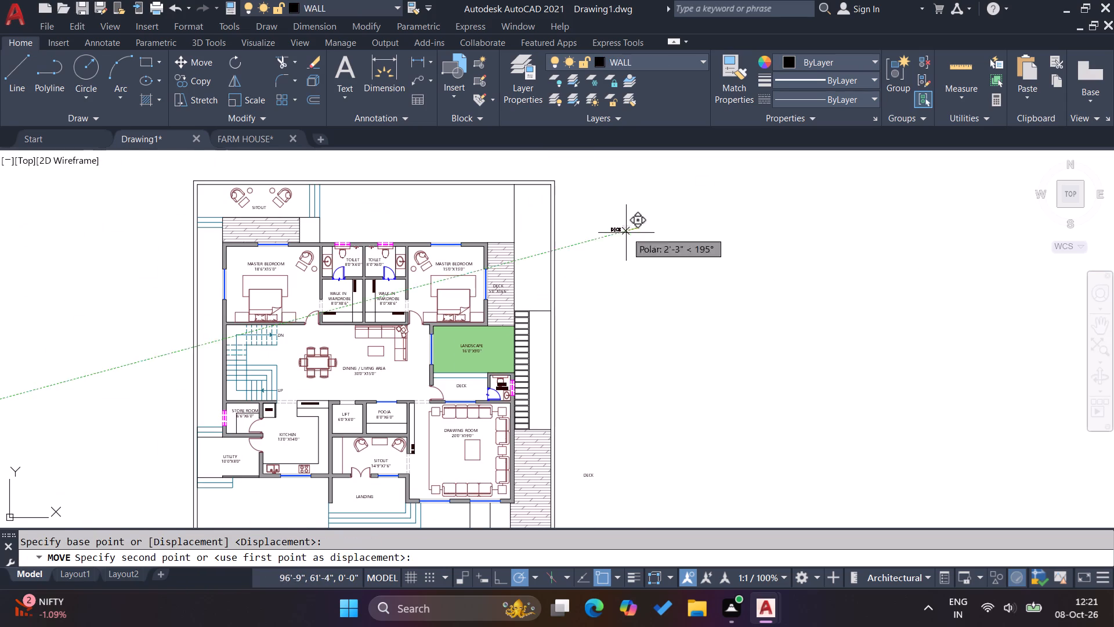
{"action": "scroll", "coordinate": [272, 229], "scroll_direction": "up", "scroll_amount": 3}
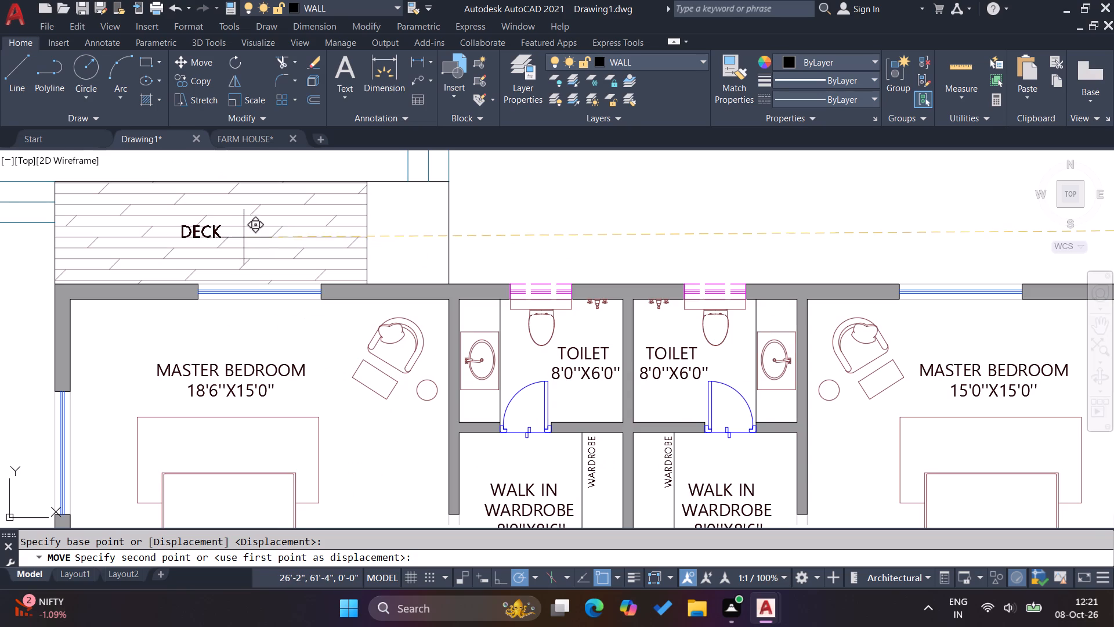
{"action": "left_click", "coordinate": [244, 237]}
{"action": "key", "text": "Escape"}
{"action": "key", "text": "Escape"}
{"action": "key", "text": "Escape"}
{"action": "scroll", "coordinate": [418, 255], "scroll_direction": "down", "scroll_amount": 2}
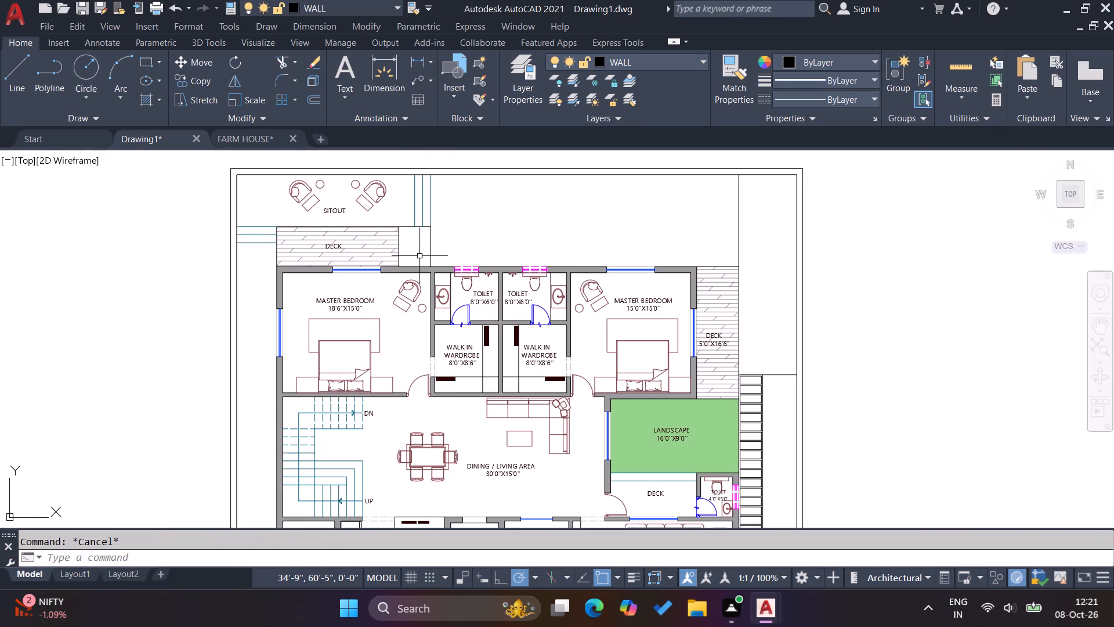
{"action": "key", "text": "Escape"}
{"action": "key", "text": "Escape"}
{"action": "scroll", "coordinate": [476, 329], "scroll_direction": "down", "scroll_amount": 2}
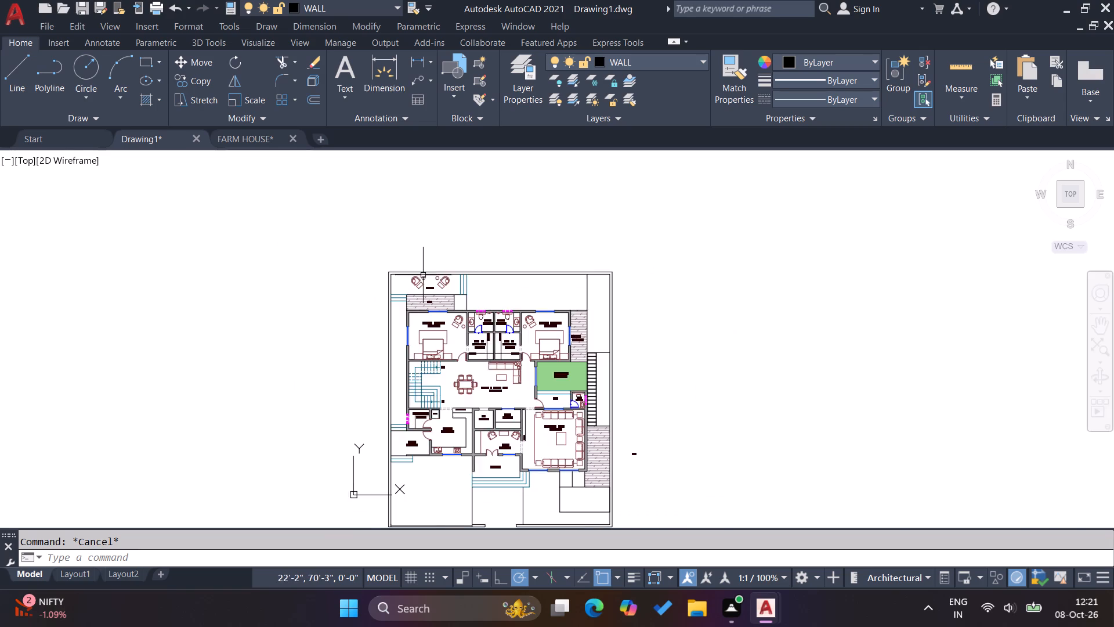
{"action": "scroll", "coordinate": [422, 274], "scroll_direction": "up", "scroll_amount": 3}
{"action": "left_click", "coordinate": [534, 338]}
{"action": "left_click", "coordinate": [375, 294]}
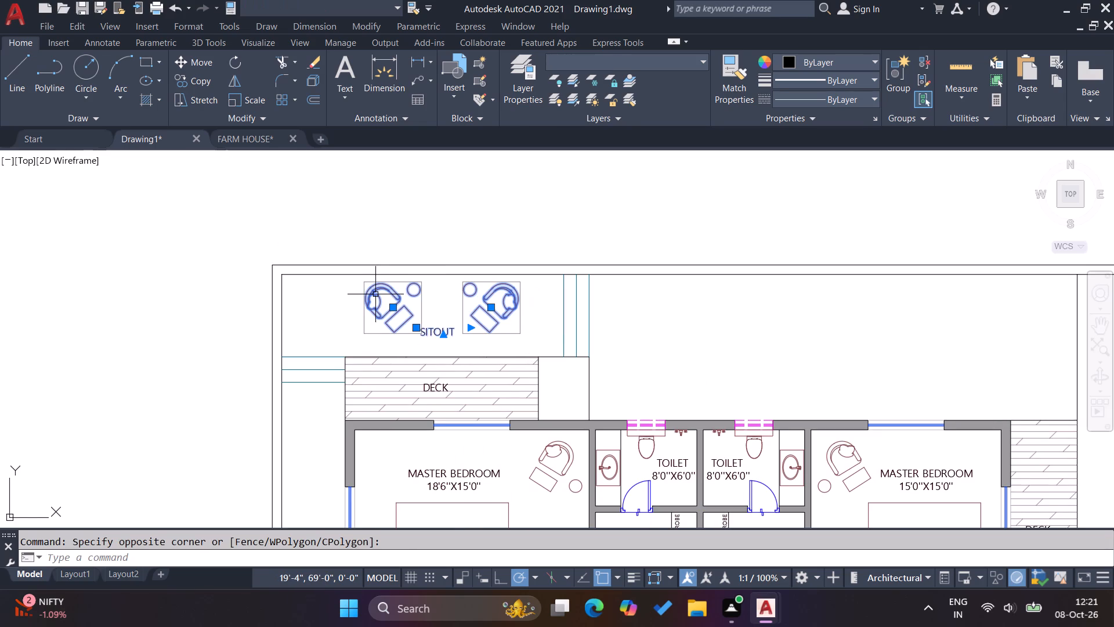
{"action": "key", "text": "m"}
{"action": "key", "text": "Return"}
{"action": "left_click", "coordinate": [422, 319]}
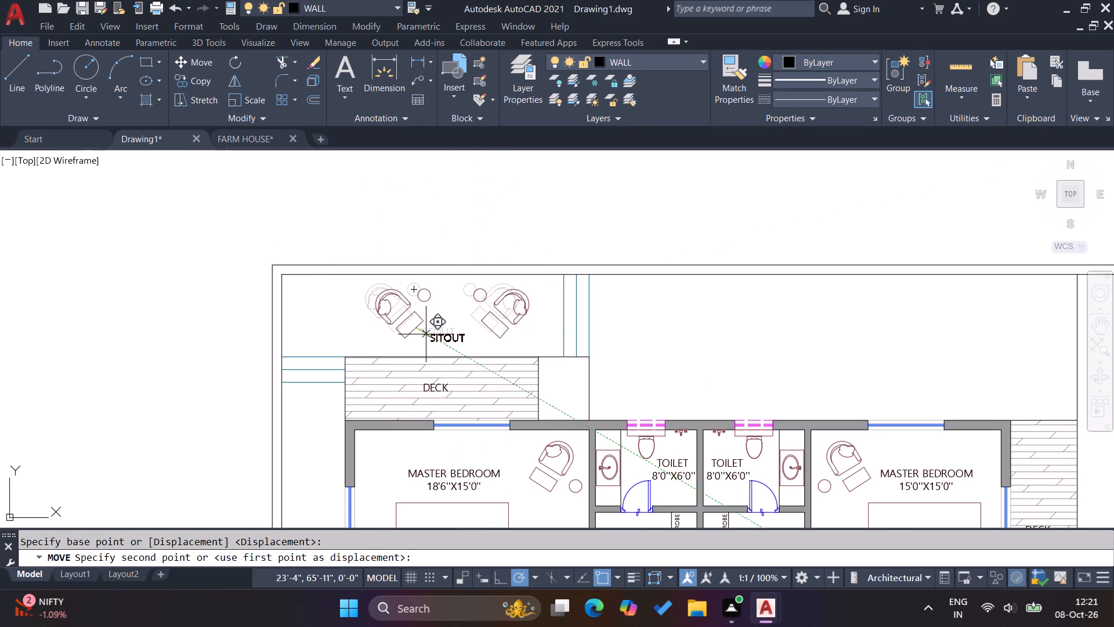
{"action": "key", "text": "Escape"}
Move the SITOUT label from between the two chairs to the blank space beyond the compound wall, above the plan.
{"action": "left_click", "coordinate": [454, 335]}
{"action": "left_click", "coordinate": [447, 329]}
{"action": "key", "text": "m"}
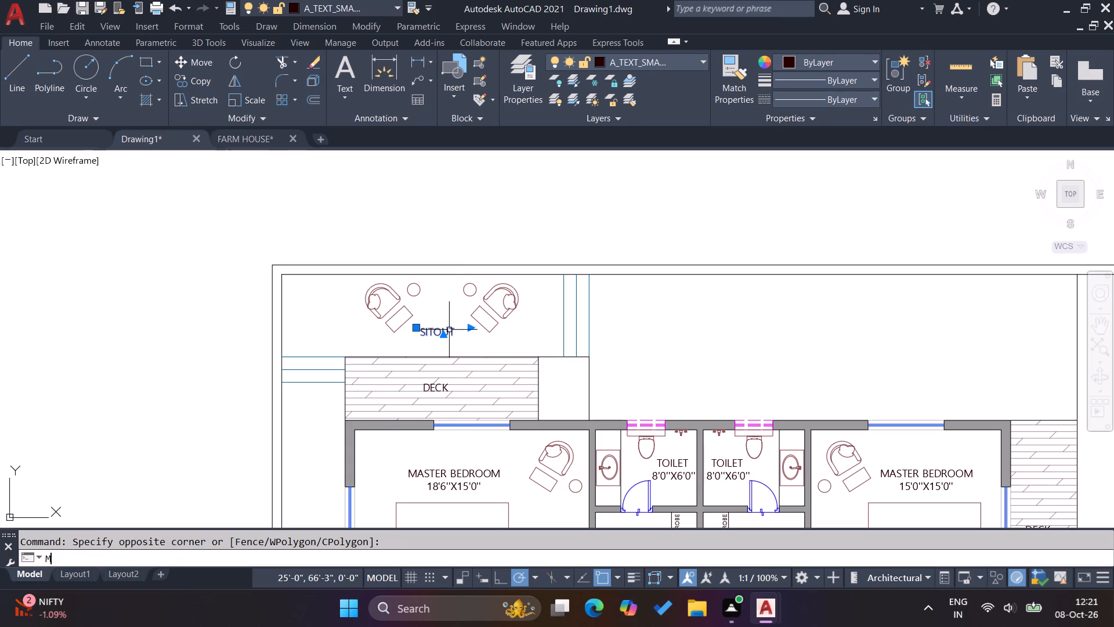
{"action": "key", "text": "Return"}
{"action": "left_click", "coordinate": [453, 333]}
{"action": "left_click", "coordinate": [476, 208]}
{"action": "key", "text": "Escape"}
{"action": "key", "text": "Escape"}
{"action": "key", "text": "Escape"}
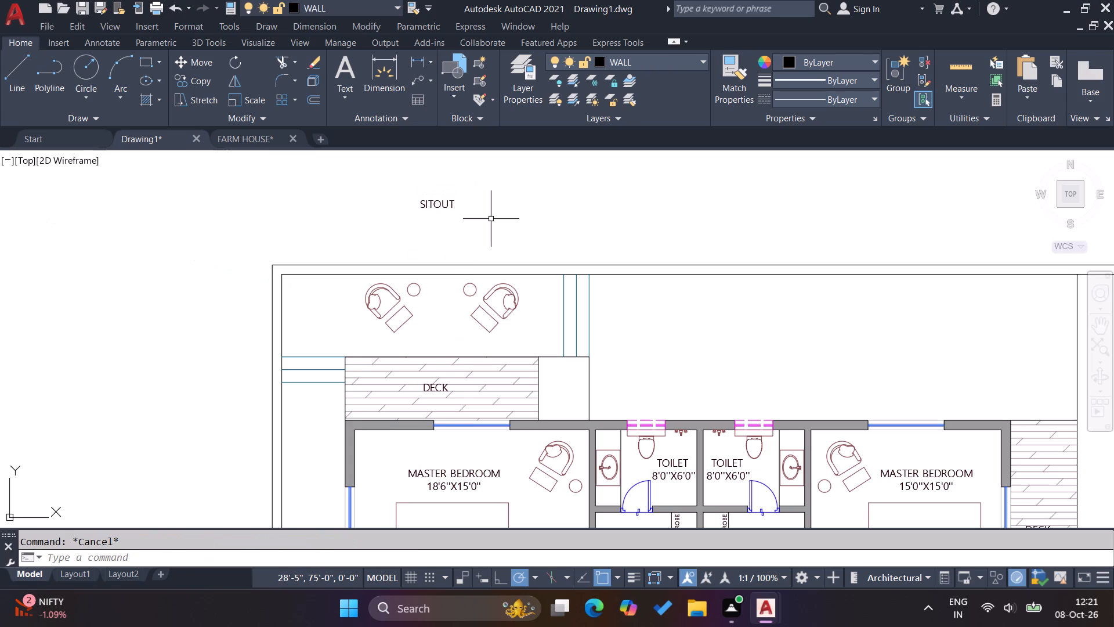
Hatch the sitout beside the 18'6"X15'0" master bedroom's deck with the ANSI37 pattern in PANTONE 18-1405 TCX.
{"action": "key", "text": "h"}
{"action": "key", "text": "Return"}
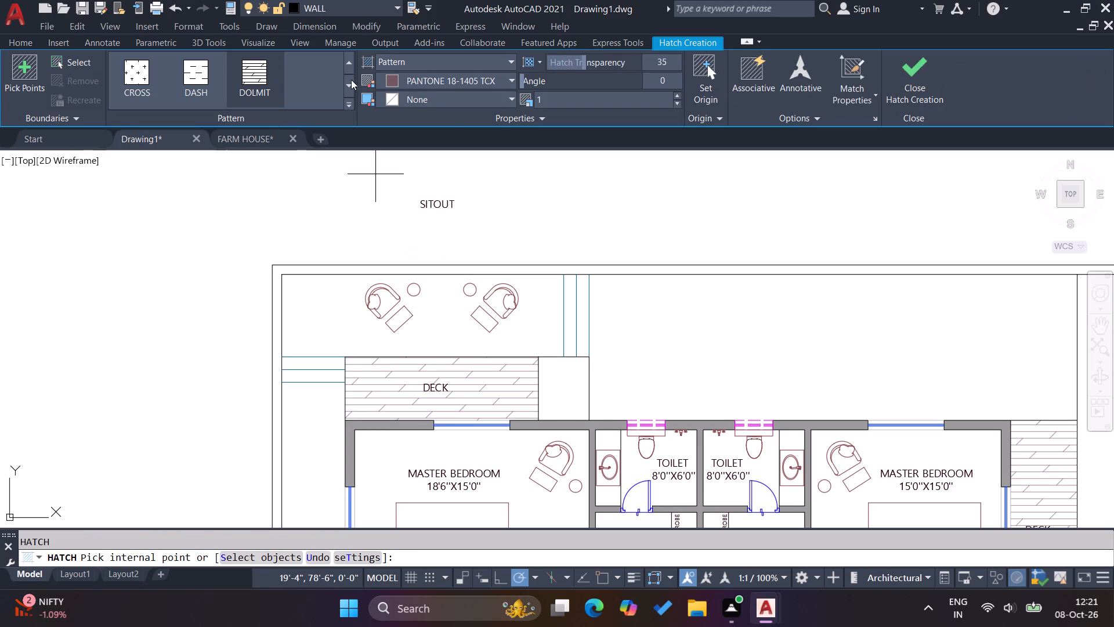
{"action": "left_click", "coordinate": [349, 85]}
{"action": "left_click", "coordinate": [349, 85]}
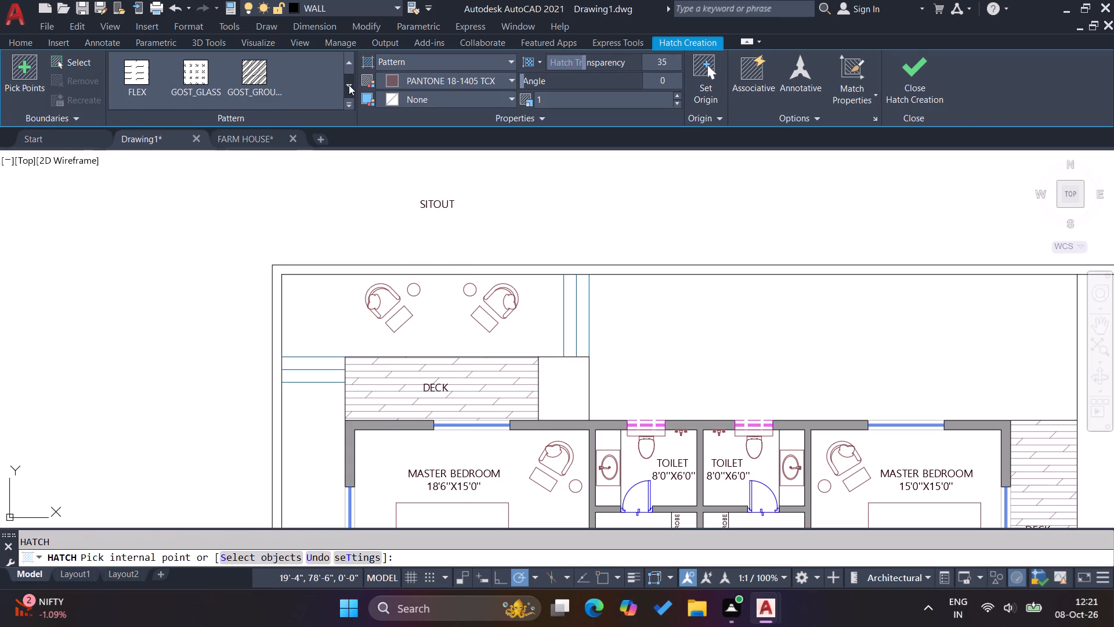
{"action": "left_click", "coordinate": [349, 85]}
{"action": "triple_click", "coordinate": [348, 67]}
{"action": "double_click", "coordinate": [348, 67]}
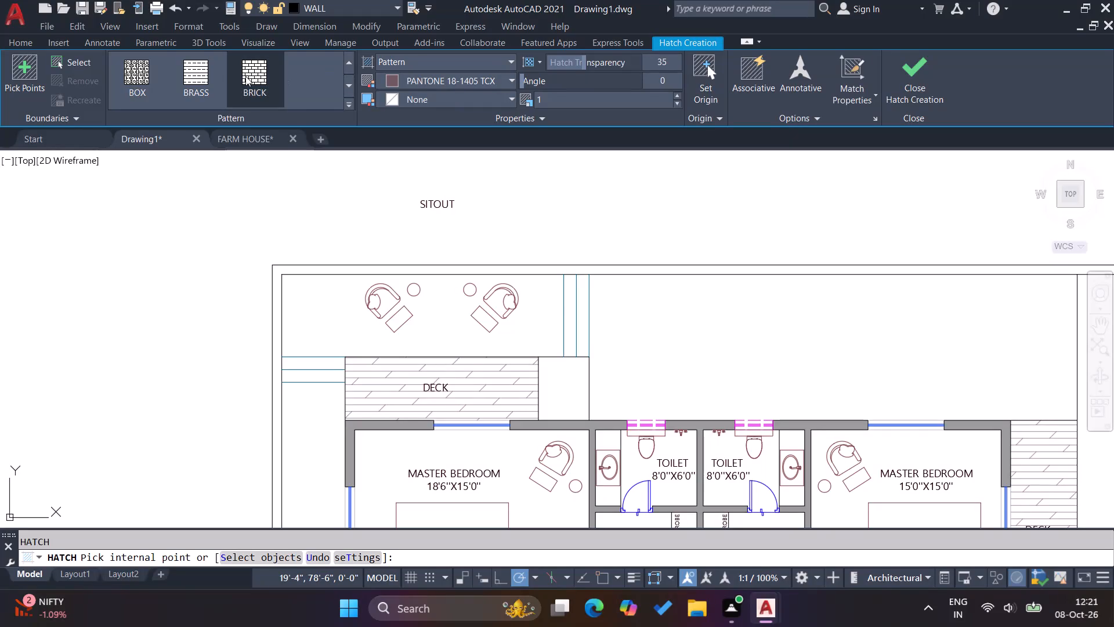
{"action": "left_click", "coordinate": [346, 60]}
{"action": "left_click", "coordinate": [346, 60]}
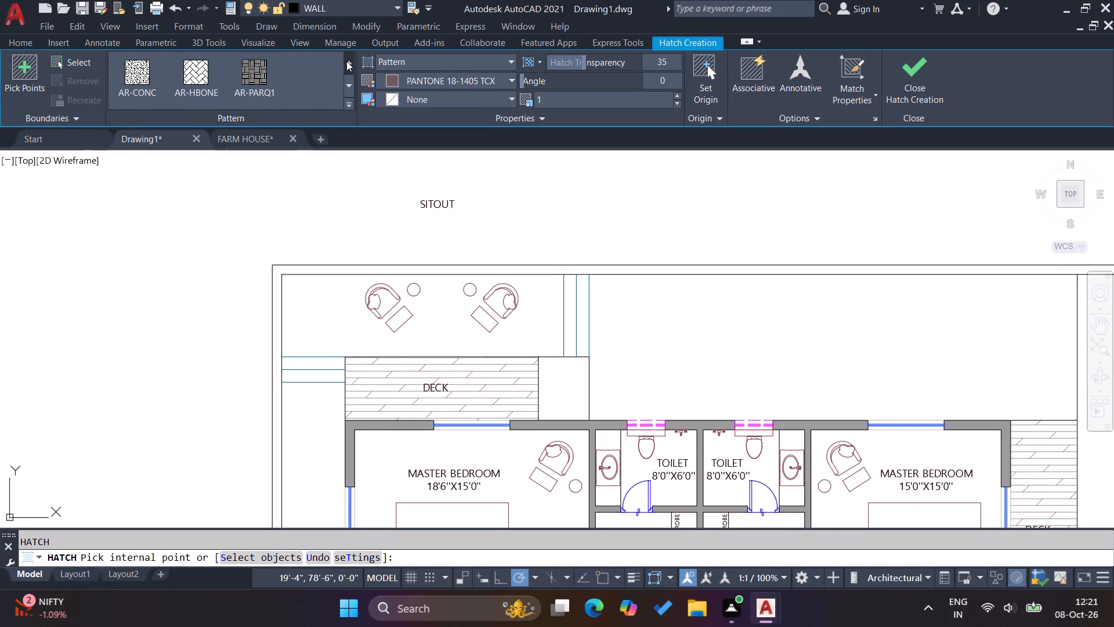
{"action": "left_click", "coordinate": [346, 61]}
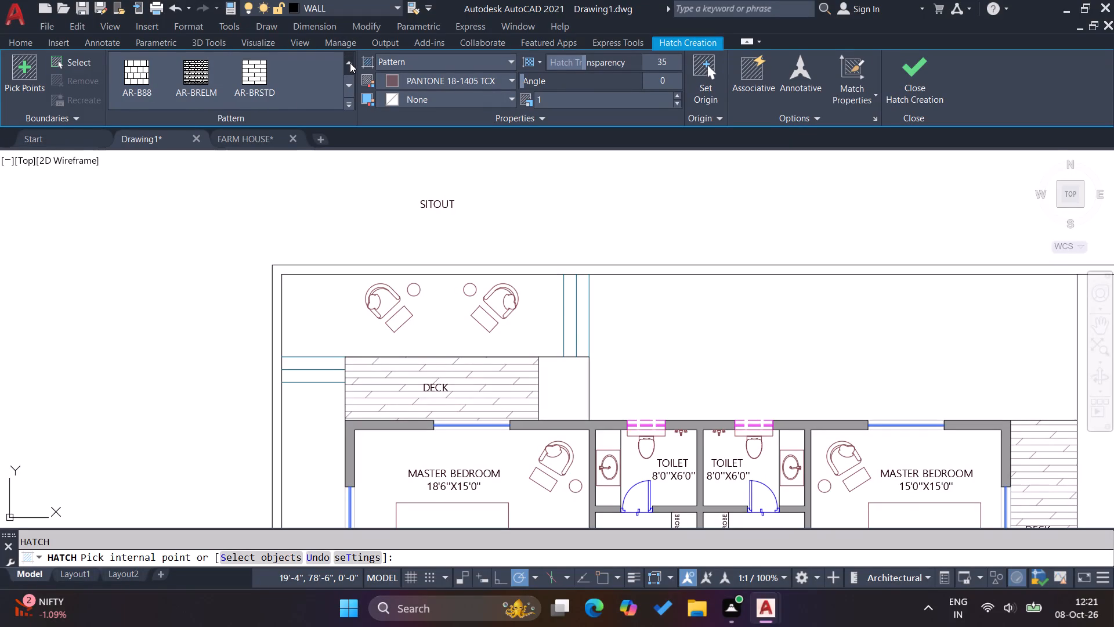
{"action": "left_click", "coordinate": [350, 63]}
{"action": "left_click", "coordinate": [350, 63]}
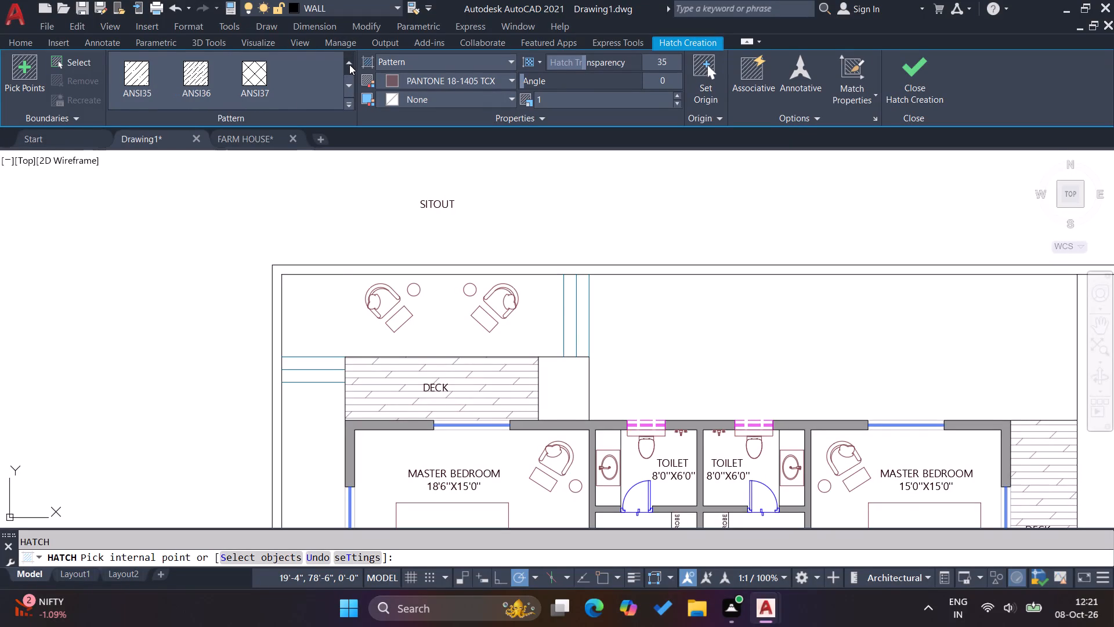
{"action": "left_click", "coordinate": [262, 77]}
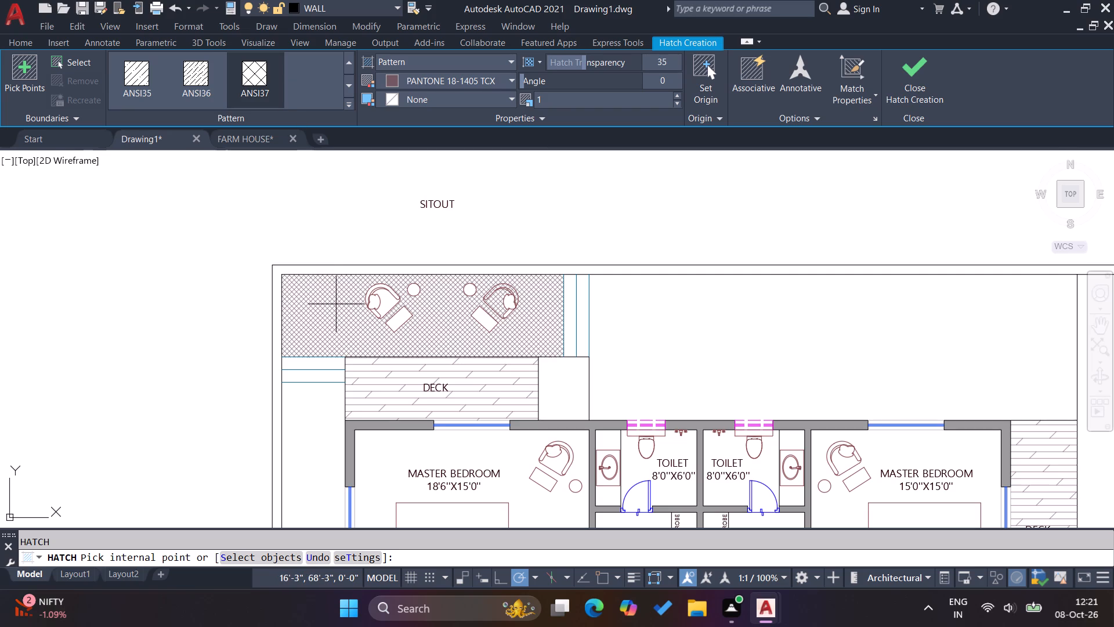
{"action": "left_click", "coordinate": [337, 304]}
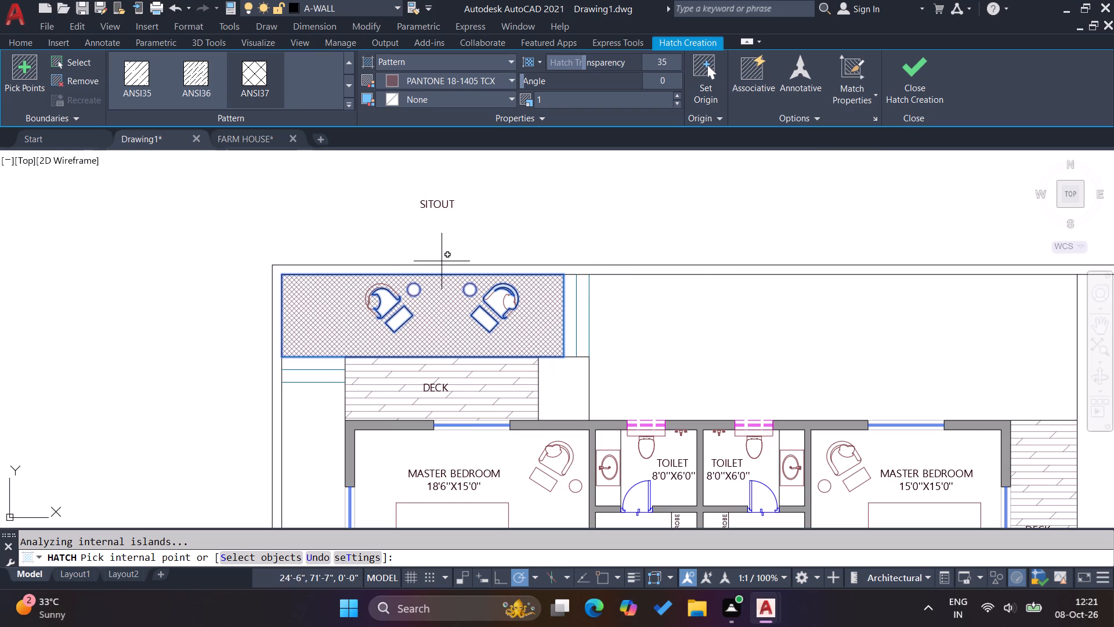
{"action": "scroll", "coordinate": [442, 261], "scroll_direction": "down", "scroll_amount": 3}
{"action": "scroll", "coordinate": [528, 470], "scroll_direction": "up", "scroll_amount": 4}
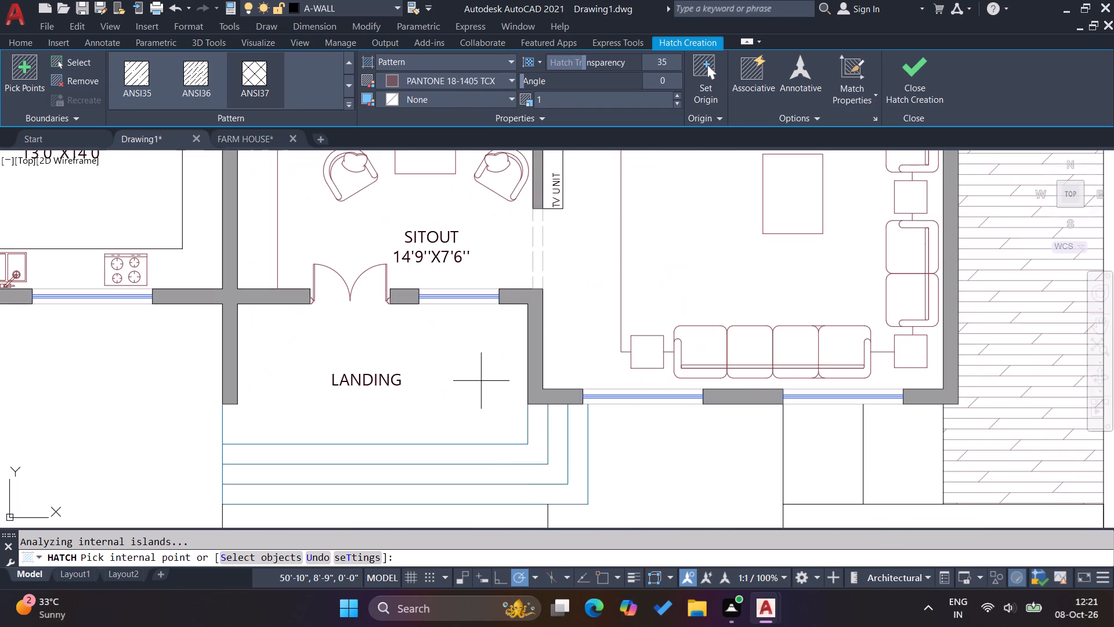
{"action": "left_click", "coordinate": [914, 84]}
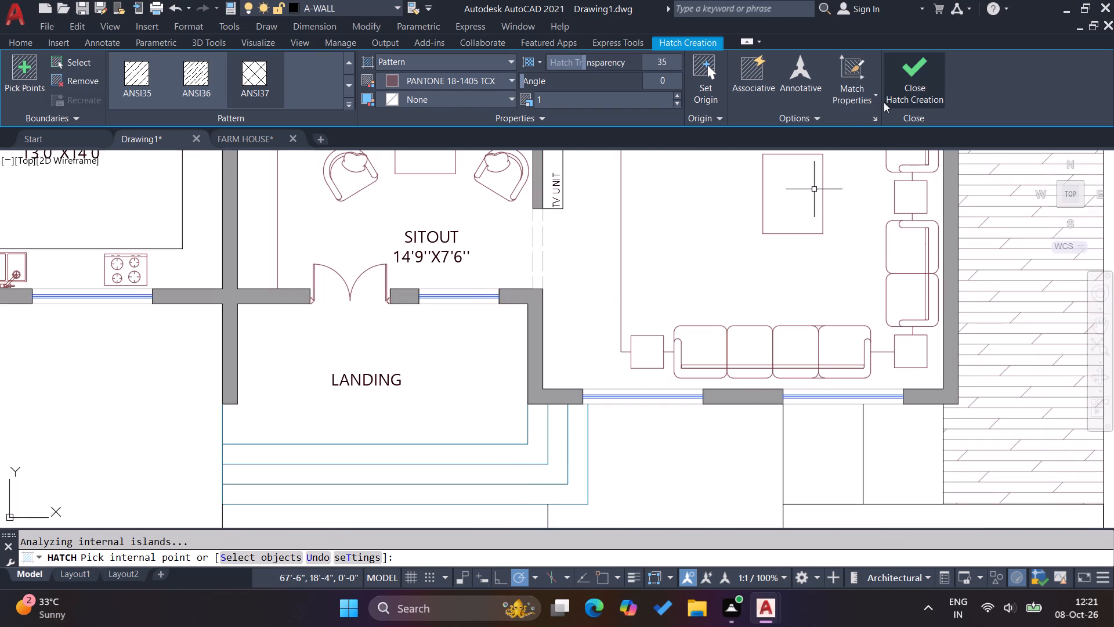
Move the LANDING label straight down, off the landing and below the entrance steps.
{"action": "left_click", "coordinate": [444, 374]}
{"action": "left_click_drag", "start_coordinate": [395, 335], "coordinate": [386, 347]}
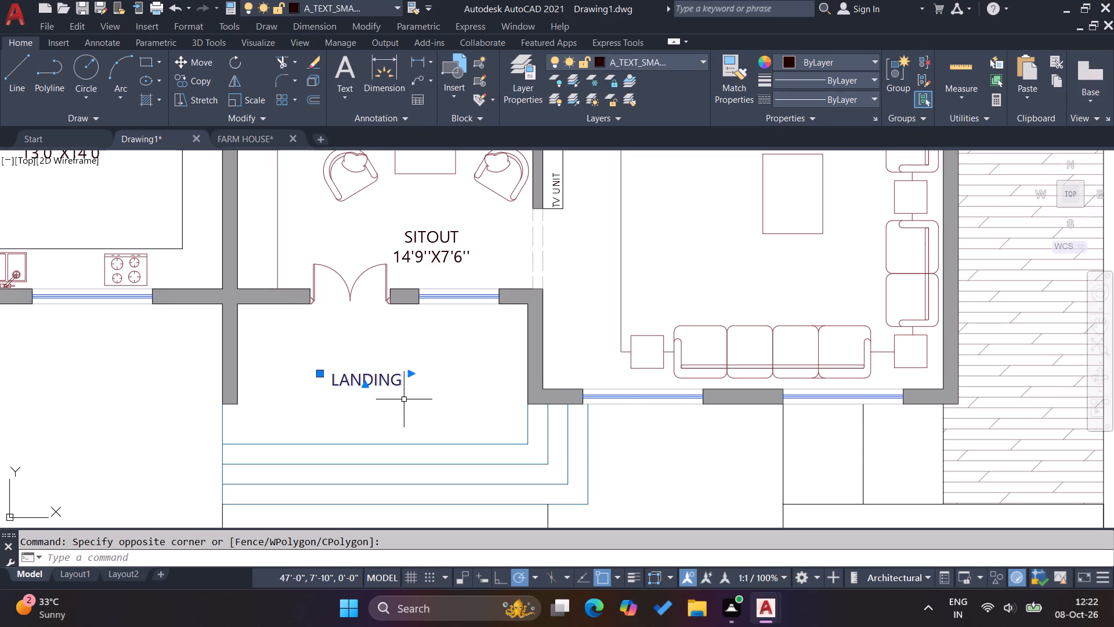
{"action": "key", "text": "m"}
{"action": "key", "text": "Return"}
{"action": "left_click", "coordinate": [393, 409]}
{"action": "scroll", "coordinate": [430, 311], "scroll_direction": "down", "scroll_amount": 2}
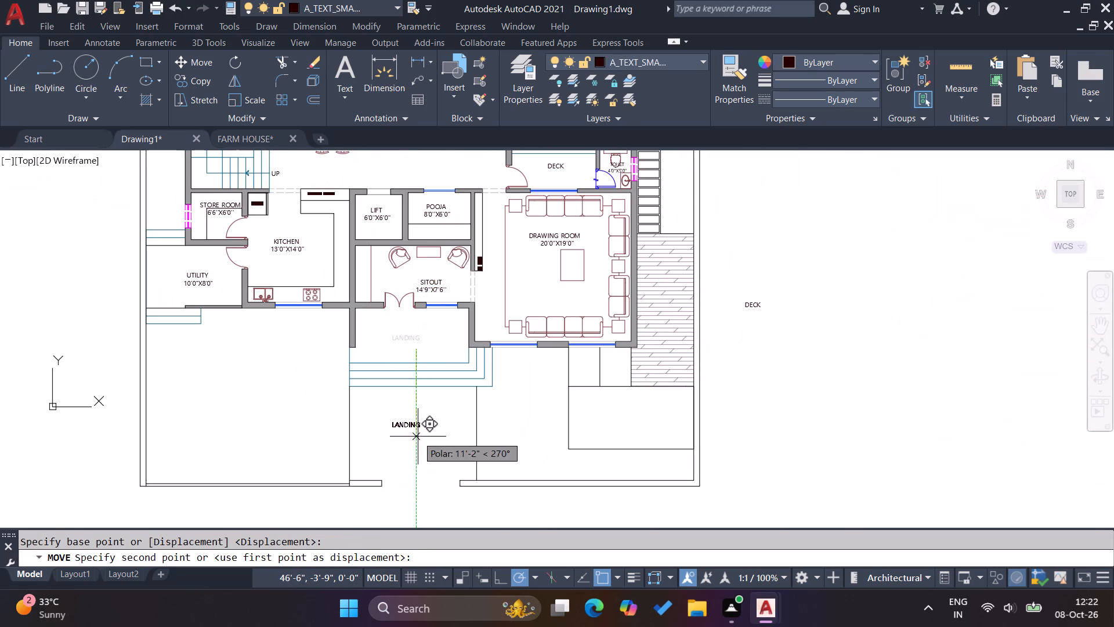
{"action": "left_click", "coordinate": [418, 437]}
{"action": "key", "text": "Escape"}
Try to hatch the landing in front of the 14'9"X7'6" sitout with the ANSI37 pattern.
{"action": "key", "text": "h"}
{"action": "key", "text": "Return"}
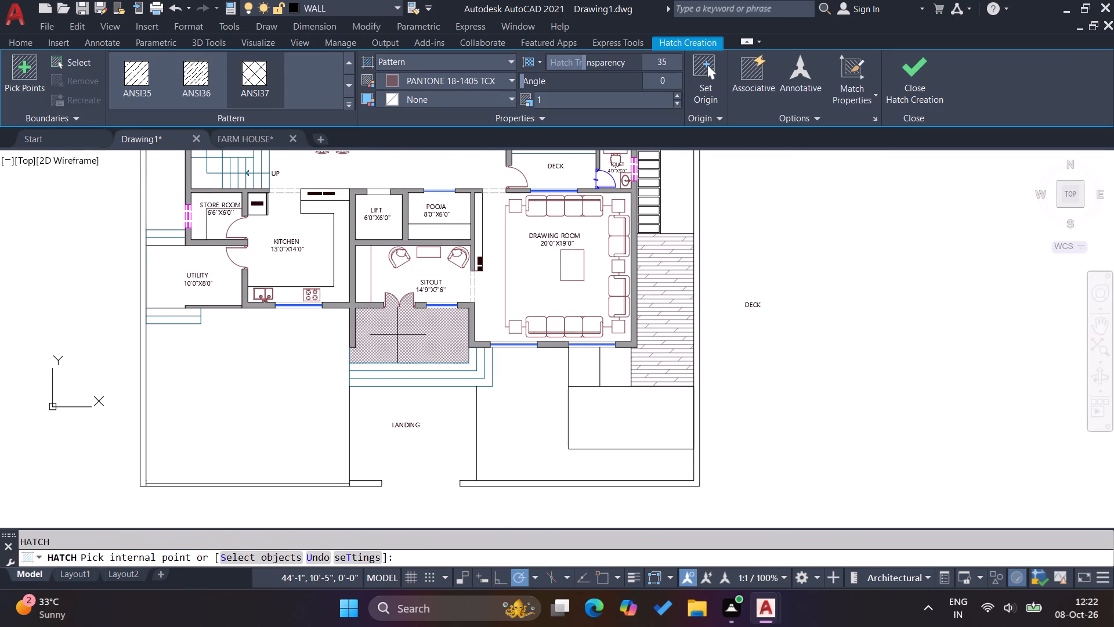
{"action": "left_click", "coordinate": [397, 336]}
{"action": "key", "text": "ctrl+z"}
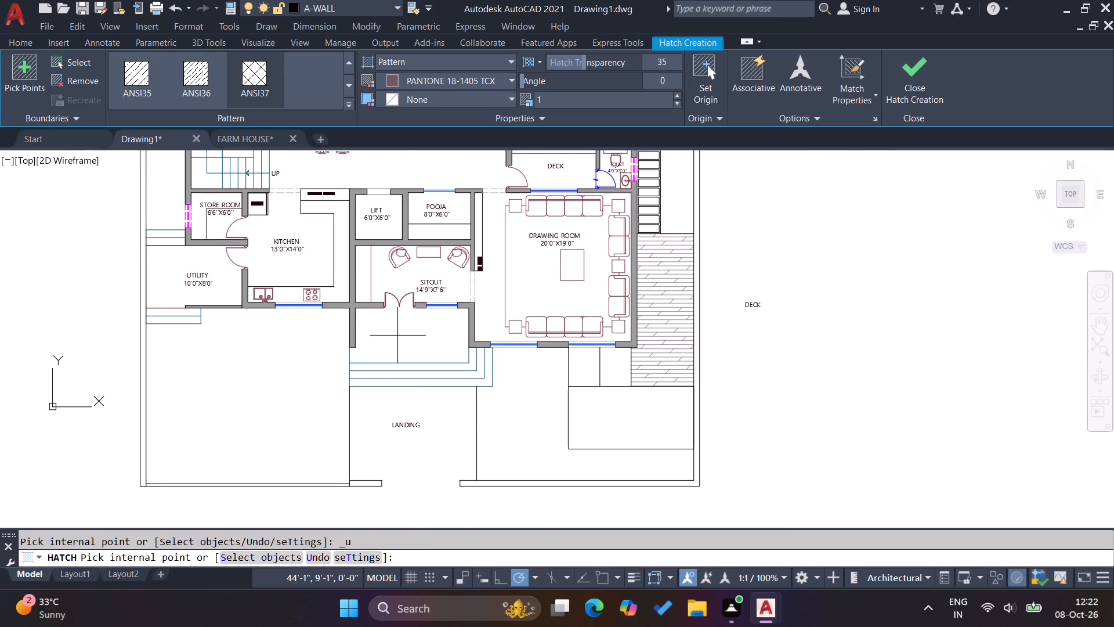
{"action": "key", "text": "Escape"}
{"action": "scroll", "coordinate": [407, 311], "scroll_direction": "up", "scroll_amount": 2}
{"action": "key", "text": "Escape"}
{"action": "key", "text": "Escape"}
Draw a line across the double-door opening between the sitout and the landing, along the wall's outer face.
{"action": "key", "text": "l"}
{"action": "key", "text": "Return"}
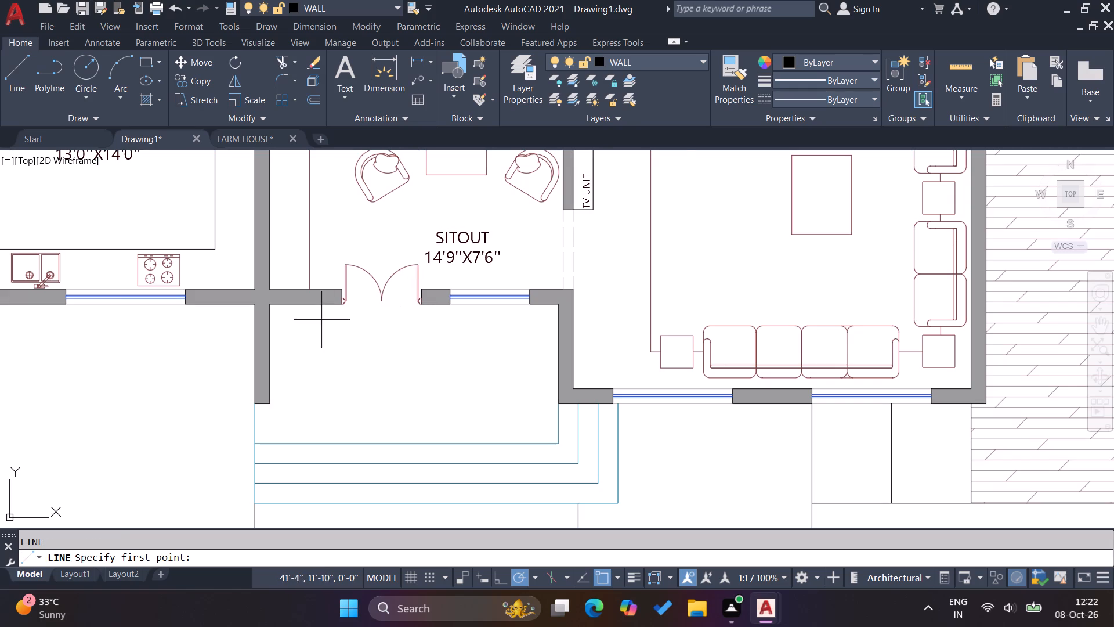
{"action": "scroll", "coordinate": [331, 302], "scroll_direction": "up", "scroll_amount": 4}
{"action": "left_click", "coordinate": [380, 309]}
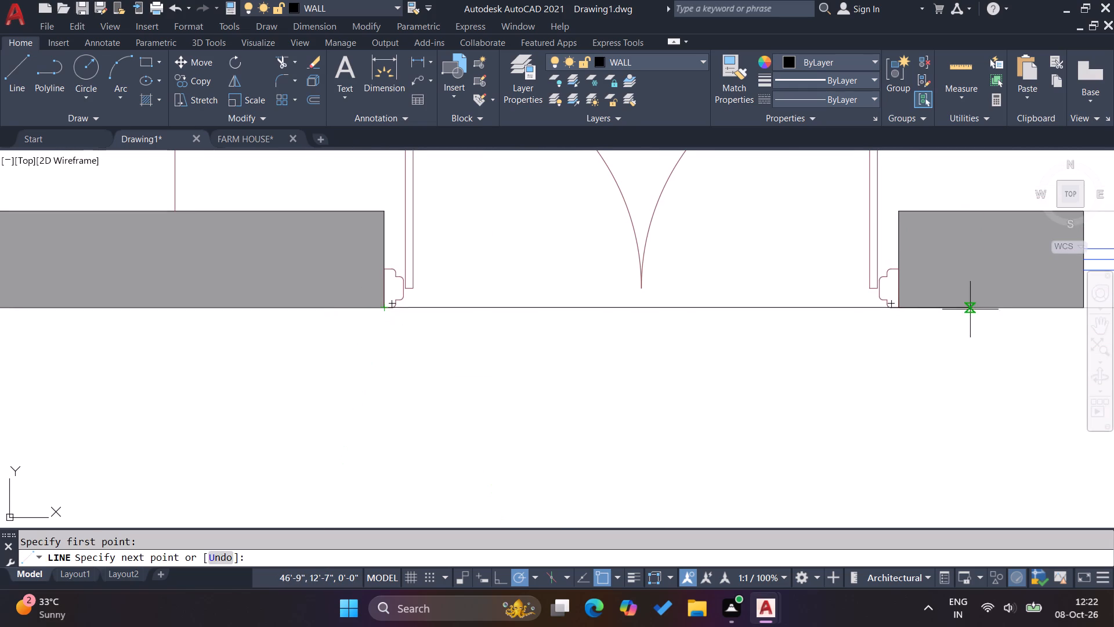
{"action": "left_click", "coordinate": [903, 309]}
{"action": "key", "text": "Escape"}
{"action": "key", "text": "Escape"}
{"action": "scroll", "coordinate": [631, 281], "scroll_direction": "down", "scroll_amount": 3}
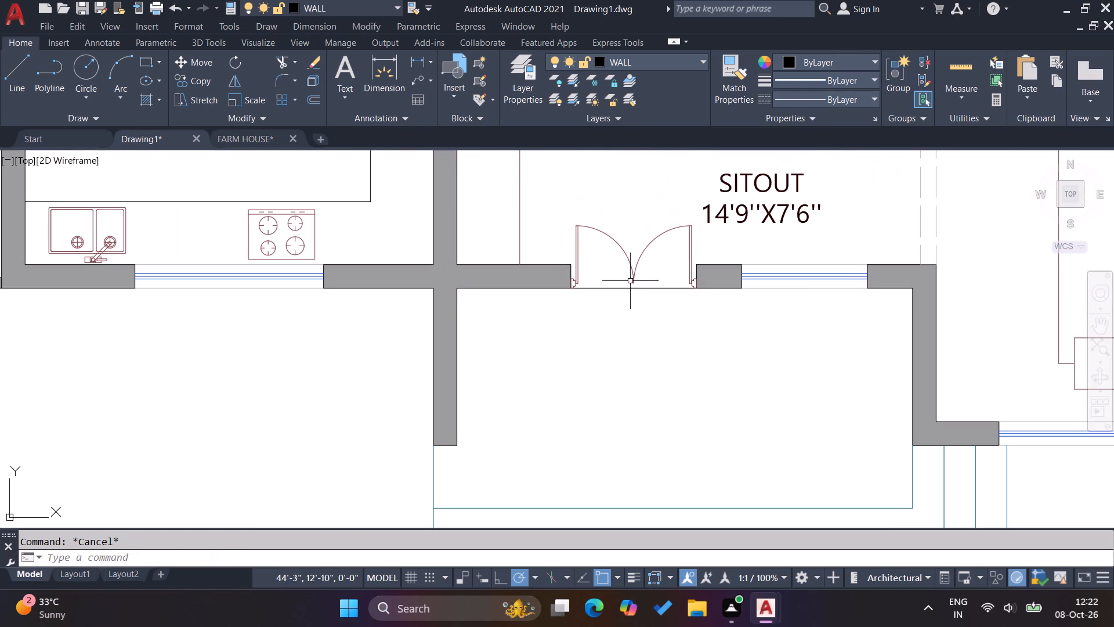
Hatch the closed-off landing area with the ANSI37 pattern in PANTONE 18-1405 TCX.
{"action": "key", "text": "h"}
{"action": "key", "text": "Return"}
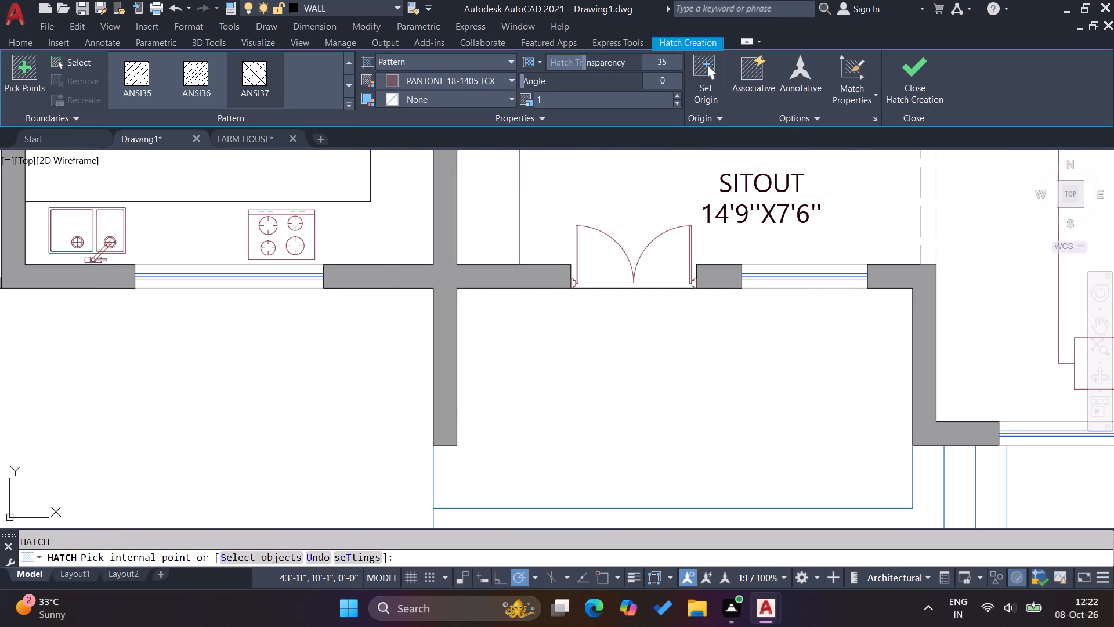
{"action": "left_click", "coordinate": [621, 367]}
{"action": "left_click", "coordinate": [921, 75]}
{"action": "key", "text": "Escape"}
{"action": "key", "text": "Escape"}
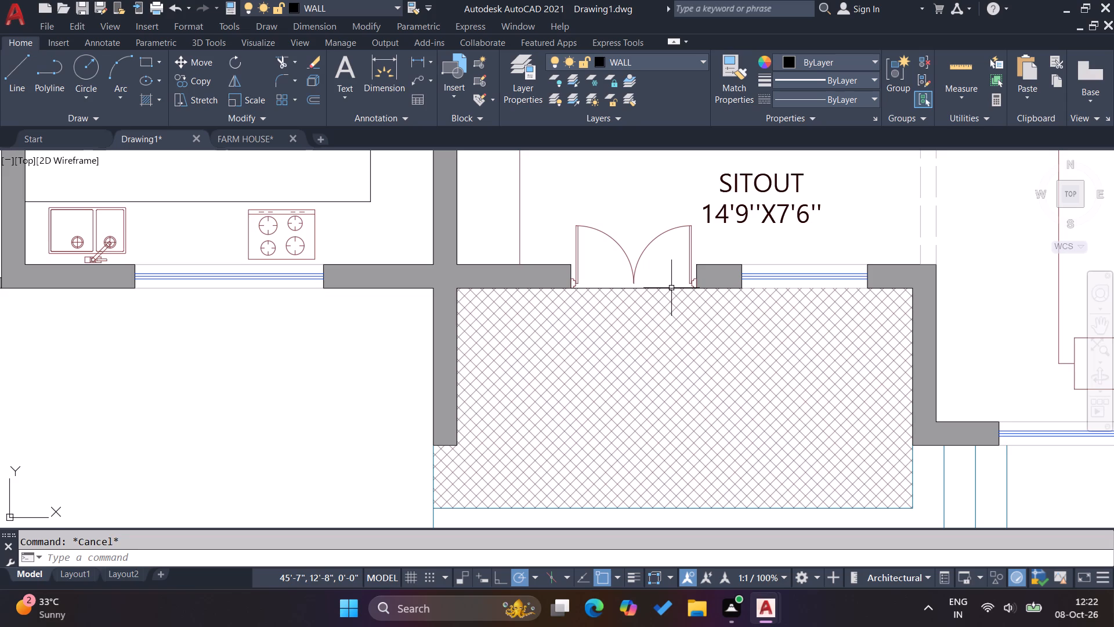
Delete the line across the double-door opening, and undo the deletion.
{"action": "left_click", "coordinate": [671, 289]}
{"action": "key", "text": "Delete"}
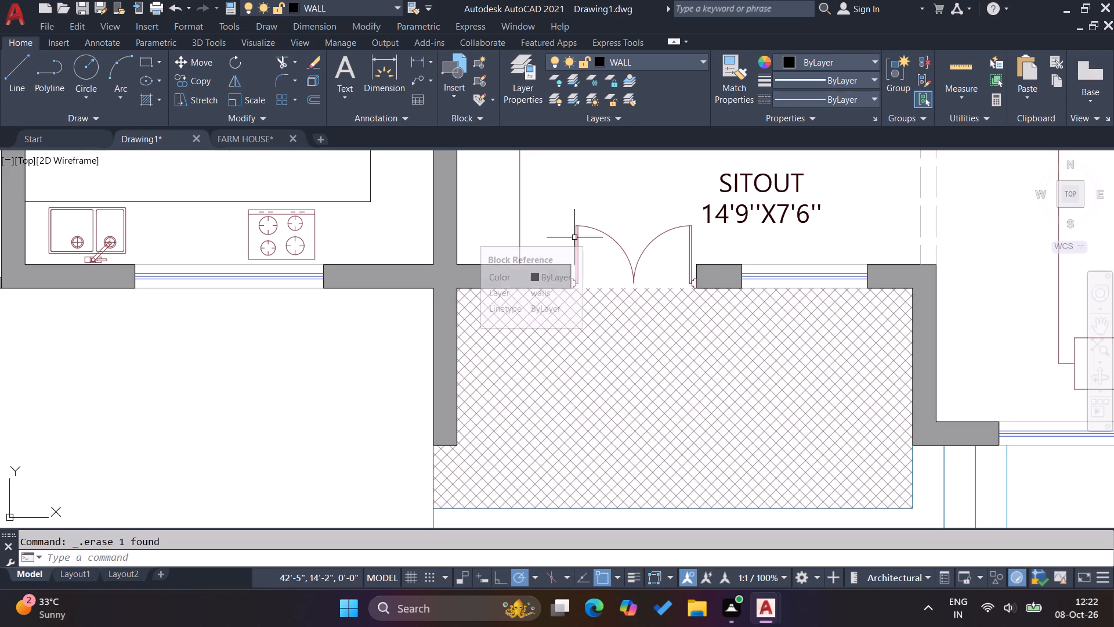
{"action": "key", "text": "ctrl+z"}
Move the LANDING label straight up, back onto the hatched landing.
{"action": "scroll", "coordinate": [577, 239], "scroll_direction": "down", "scroll_amount": 3}
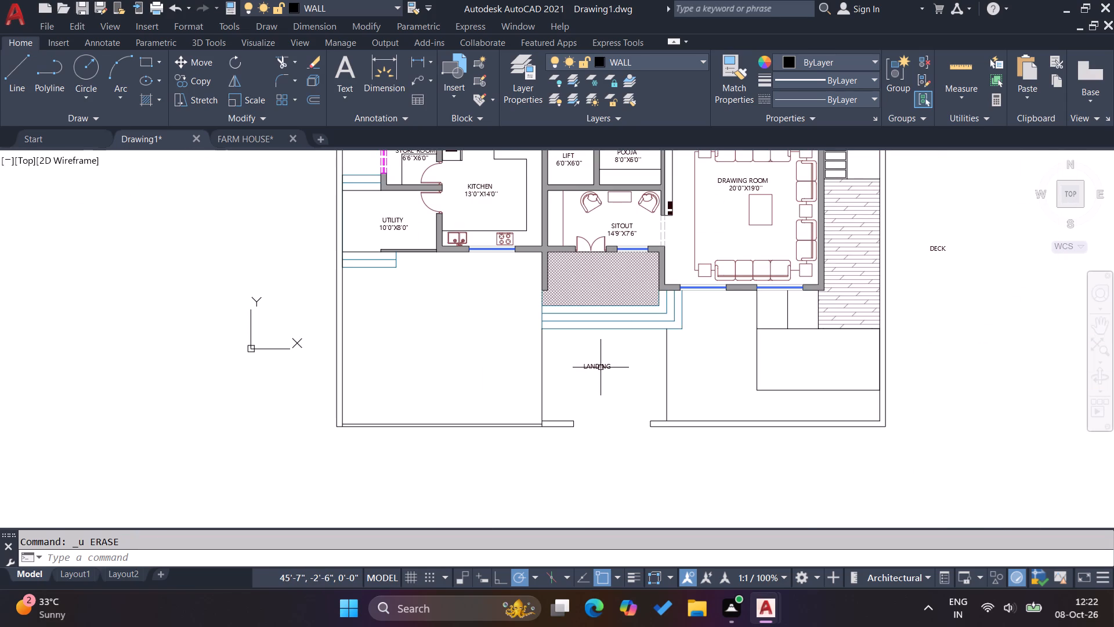
{"action": "left_click", "coordinate": [605, 366]}
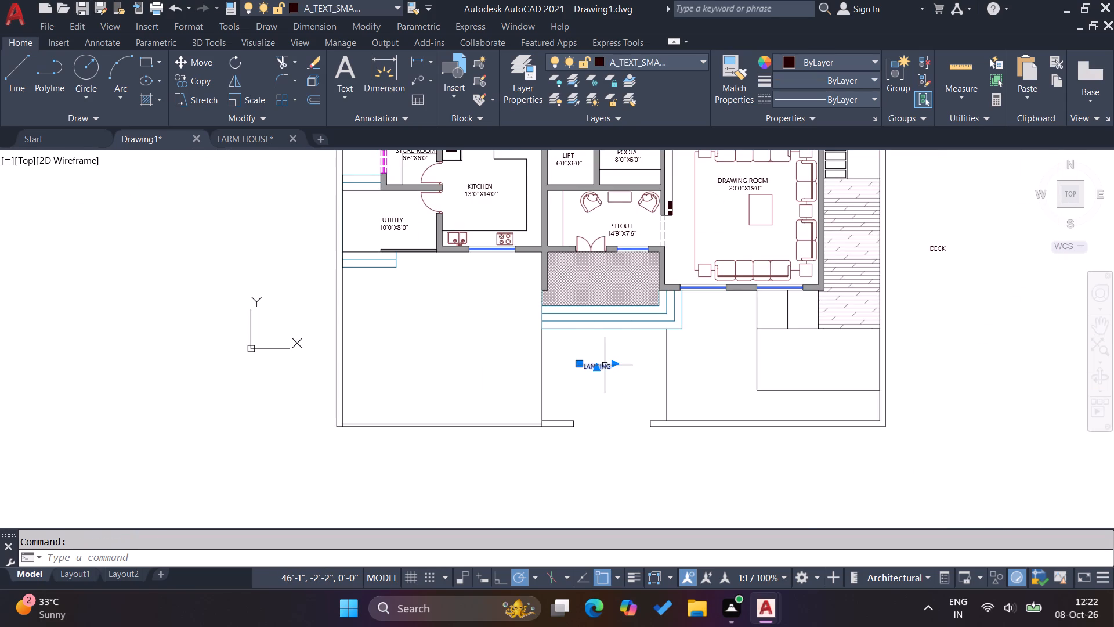
{"action": "key", "text": "m"}
{"action": "key", "text": "Return"}
{"action": "left_click", "coordinate": [606, 372]}
{"action": "scroll", "coordinate": [612, 278], "scroll_direction": "up", "scroll_amount": 1}
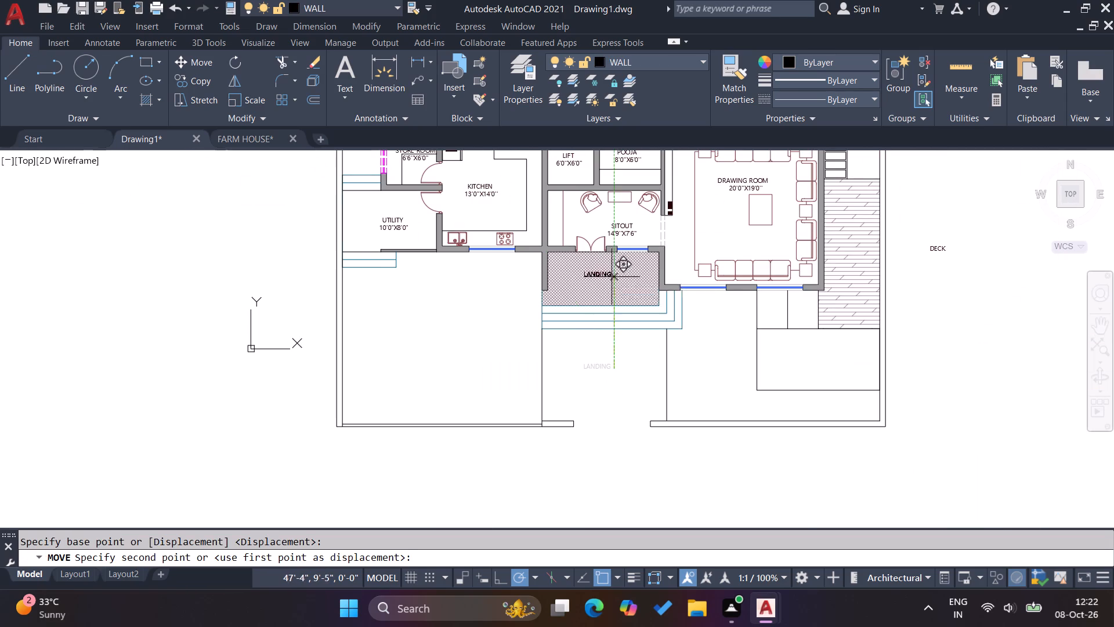
{"action": "scroll", "coordinate": [612, 278], "scroll_direction": "up", "scroll_amount": 1}
{"action": "left_click", "coordinate": [627, 281]}
{"action": "key", "text": "Escape"}
{"action": "key", "text": "Escape"}
{"action": "key", "text": "Escape"}
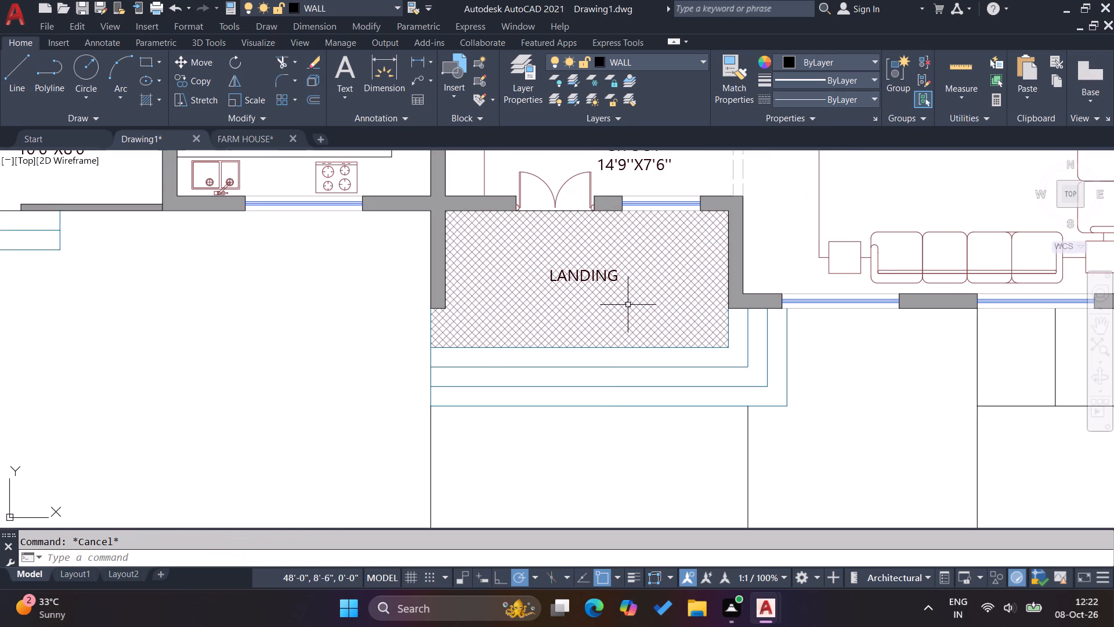
{"action": "key", "text": "Escape"}
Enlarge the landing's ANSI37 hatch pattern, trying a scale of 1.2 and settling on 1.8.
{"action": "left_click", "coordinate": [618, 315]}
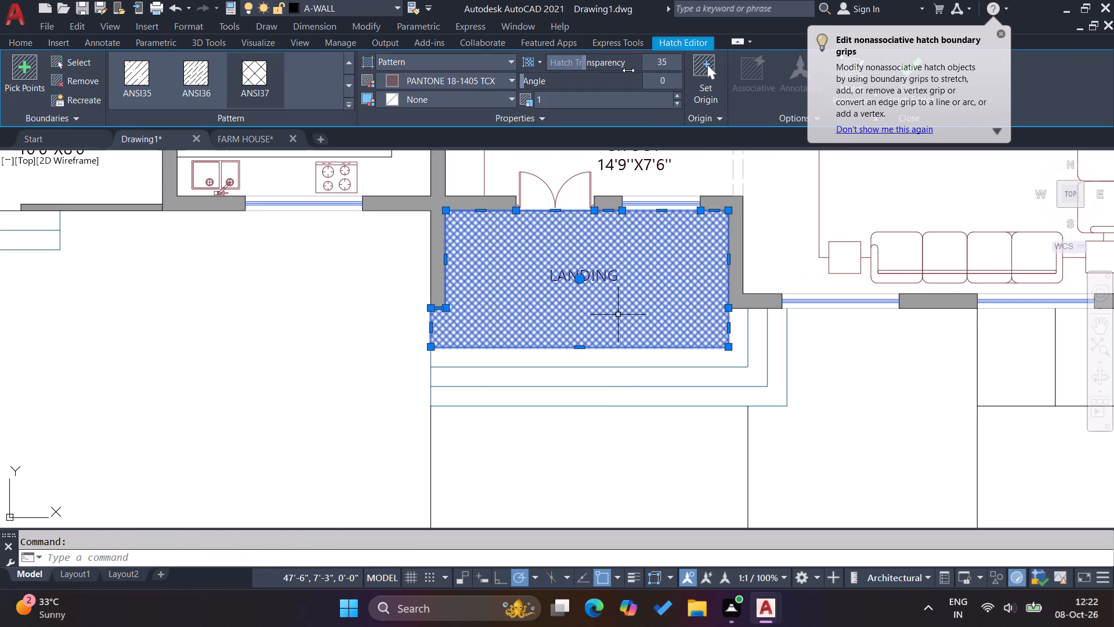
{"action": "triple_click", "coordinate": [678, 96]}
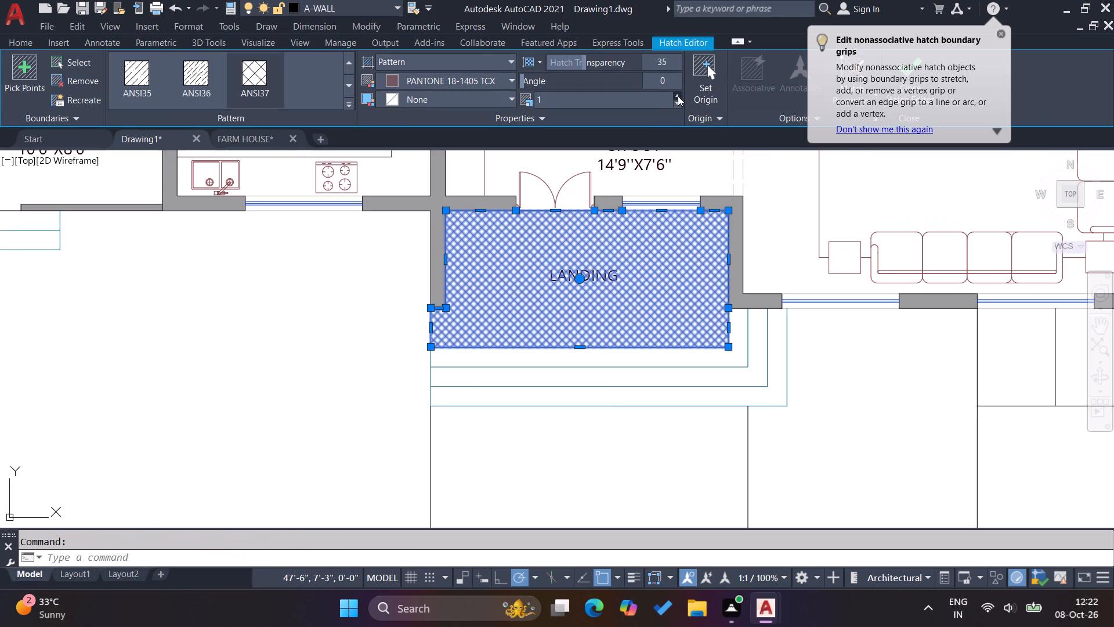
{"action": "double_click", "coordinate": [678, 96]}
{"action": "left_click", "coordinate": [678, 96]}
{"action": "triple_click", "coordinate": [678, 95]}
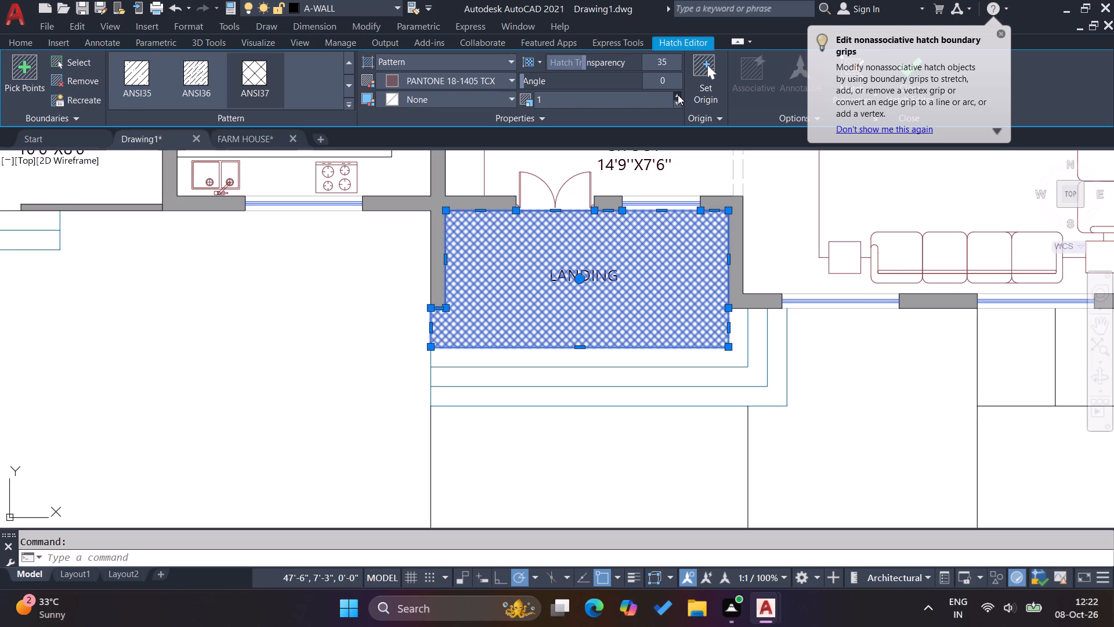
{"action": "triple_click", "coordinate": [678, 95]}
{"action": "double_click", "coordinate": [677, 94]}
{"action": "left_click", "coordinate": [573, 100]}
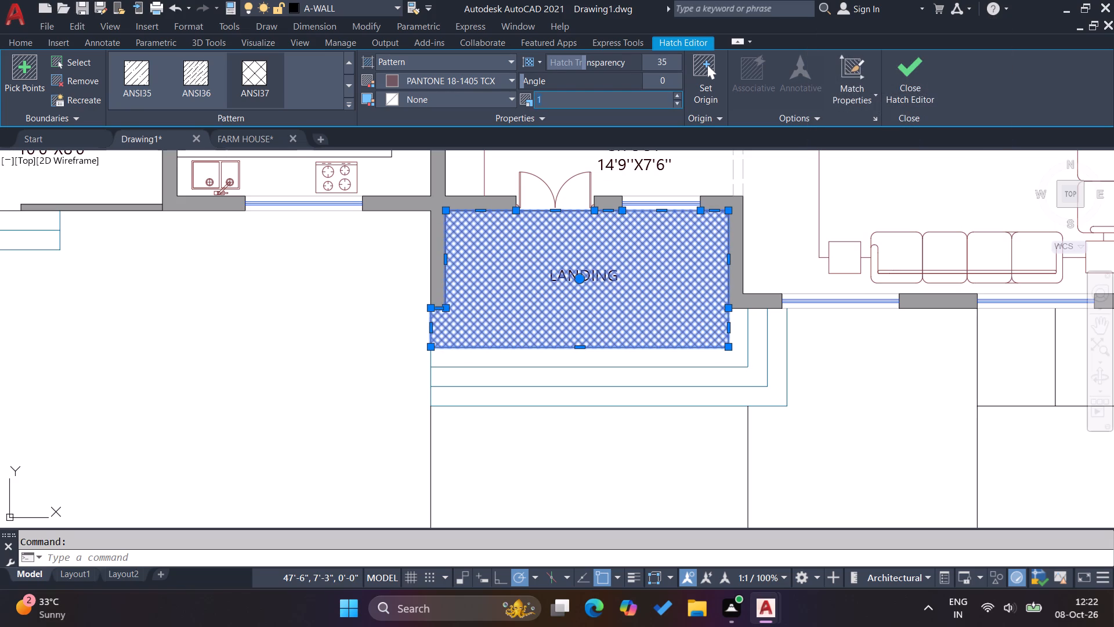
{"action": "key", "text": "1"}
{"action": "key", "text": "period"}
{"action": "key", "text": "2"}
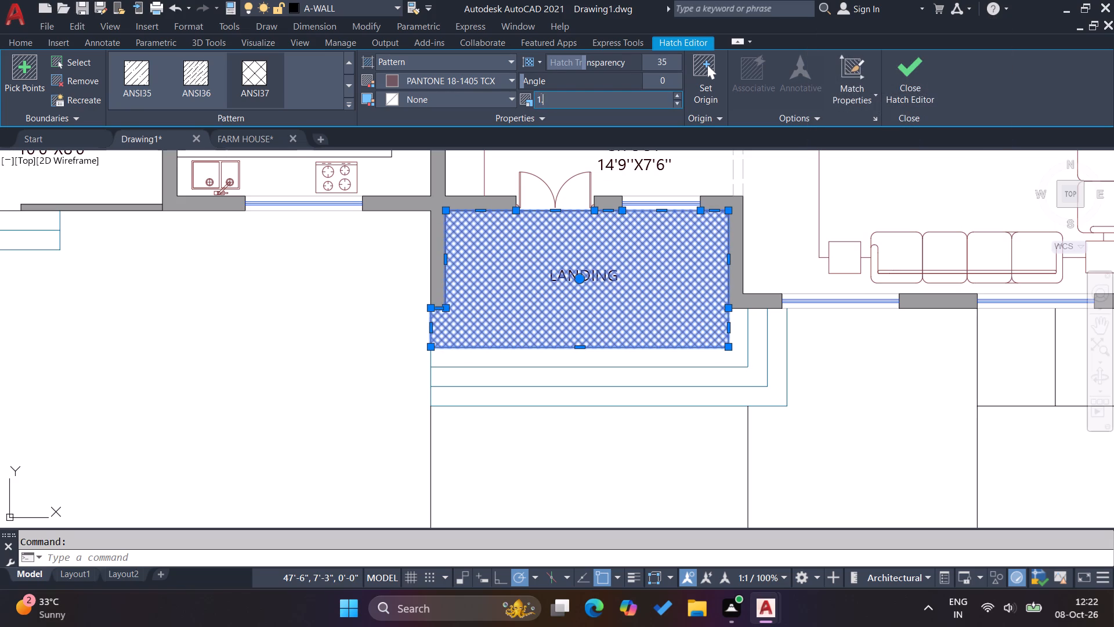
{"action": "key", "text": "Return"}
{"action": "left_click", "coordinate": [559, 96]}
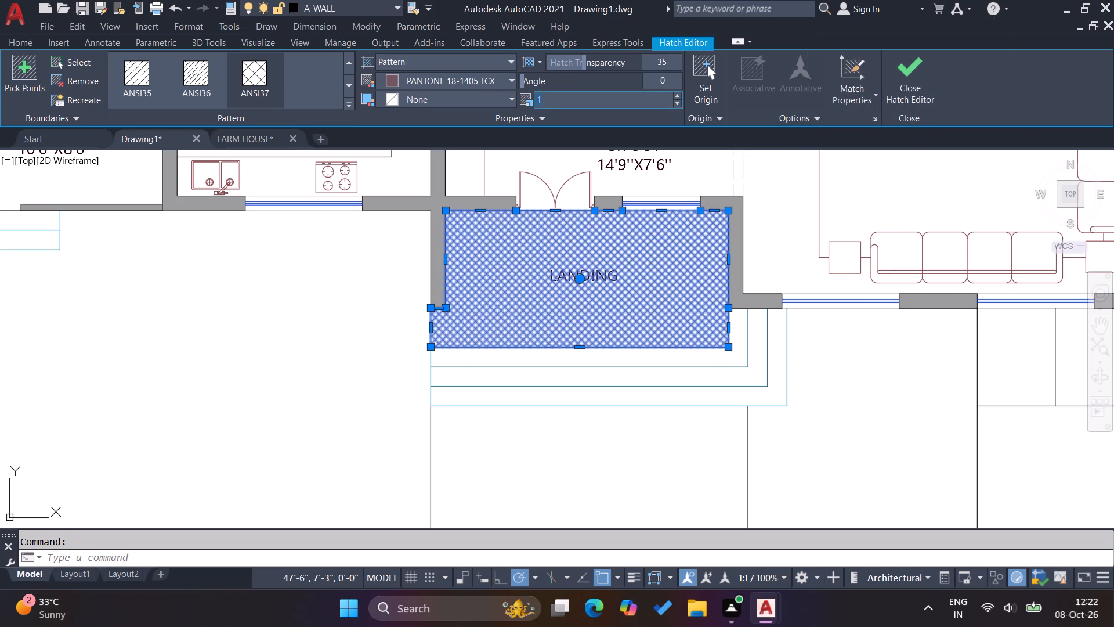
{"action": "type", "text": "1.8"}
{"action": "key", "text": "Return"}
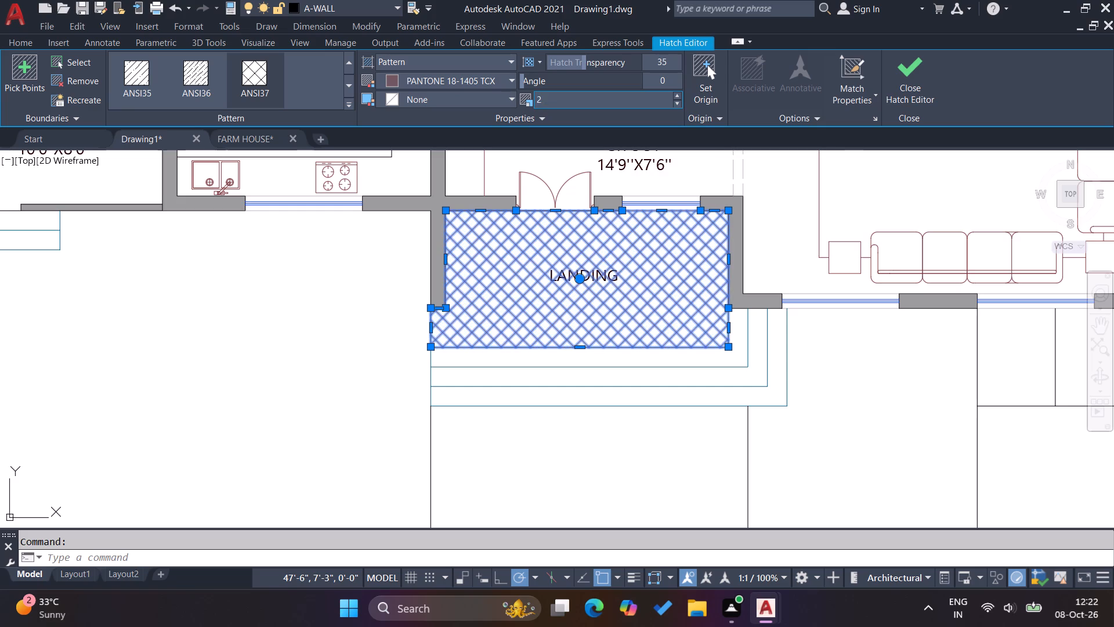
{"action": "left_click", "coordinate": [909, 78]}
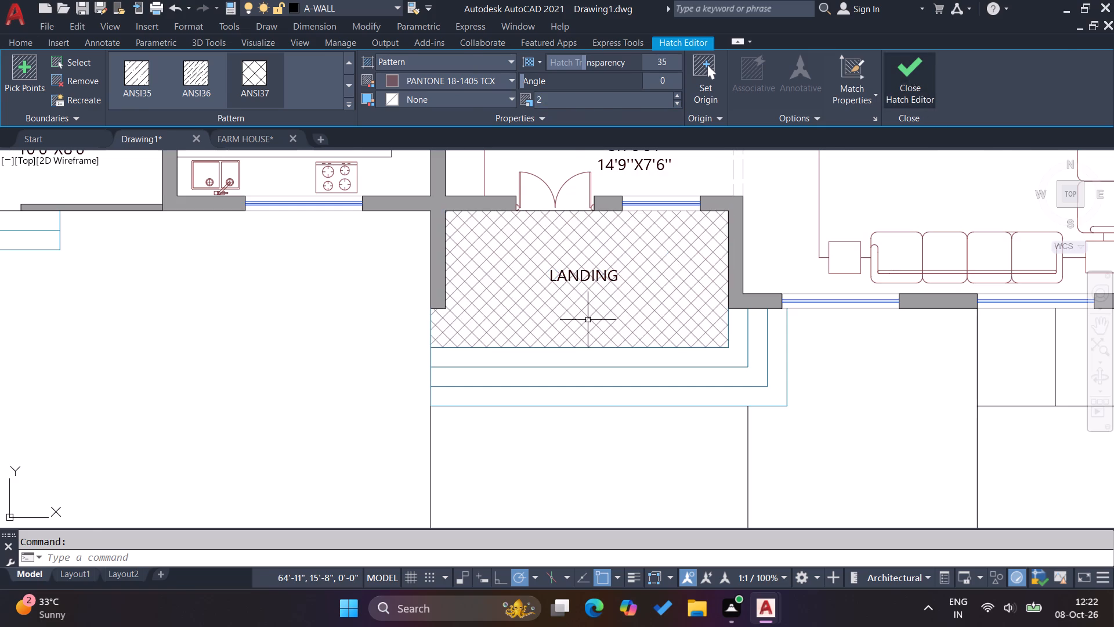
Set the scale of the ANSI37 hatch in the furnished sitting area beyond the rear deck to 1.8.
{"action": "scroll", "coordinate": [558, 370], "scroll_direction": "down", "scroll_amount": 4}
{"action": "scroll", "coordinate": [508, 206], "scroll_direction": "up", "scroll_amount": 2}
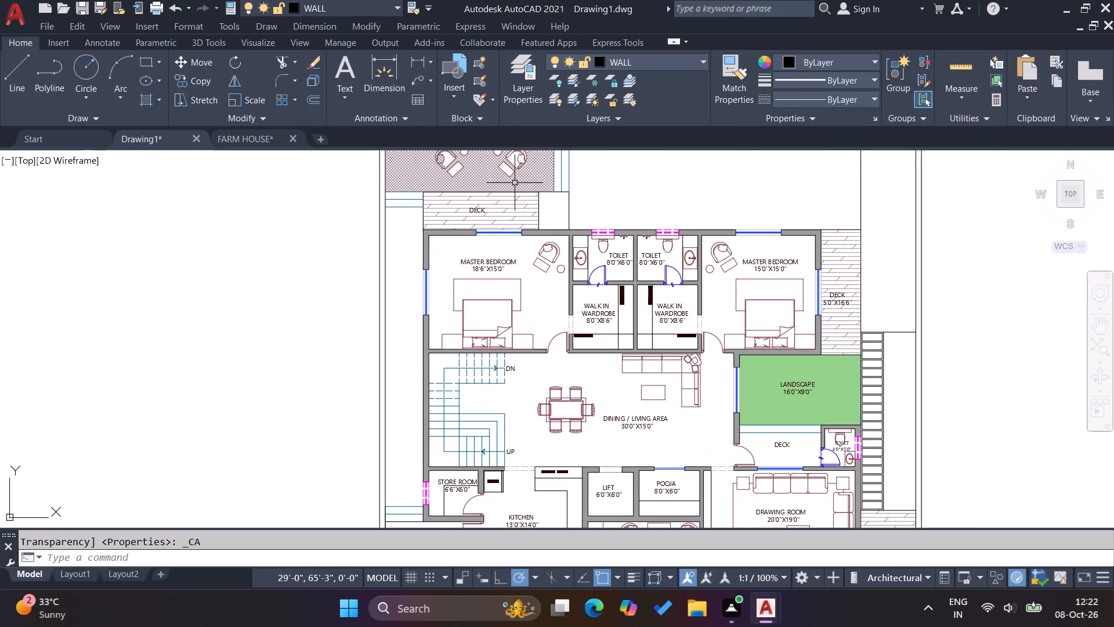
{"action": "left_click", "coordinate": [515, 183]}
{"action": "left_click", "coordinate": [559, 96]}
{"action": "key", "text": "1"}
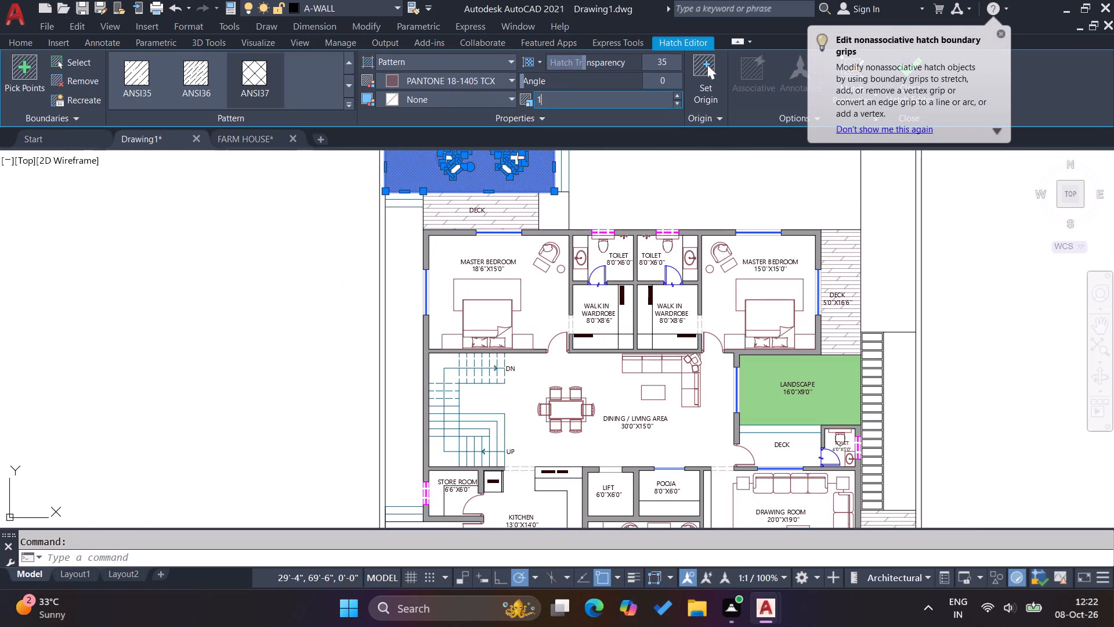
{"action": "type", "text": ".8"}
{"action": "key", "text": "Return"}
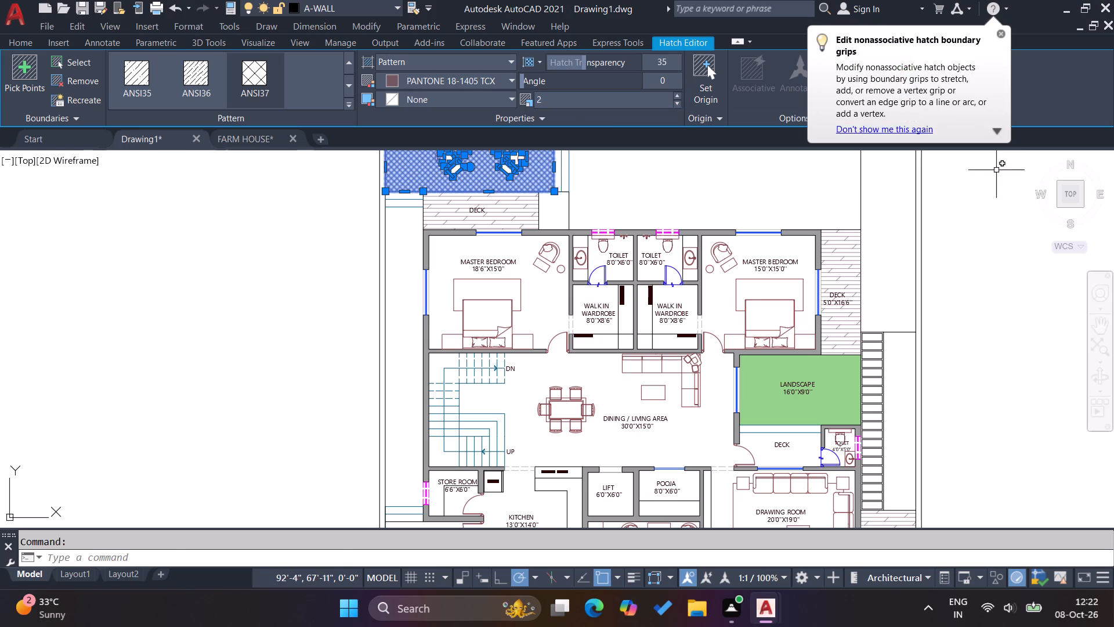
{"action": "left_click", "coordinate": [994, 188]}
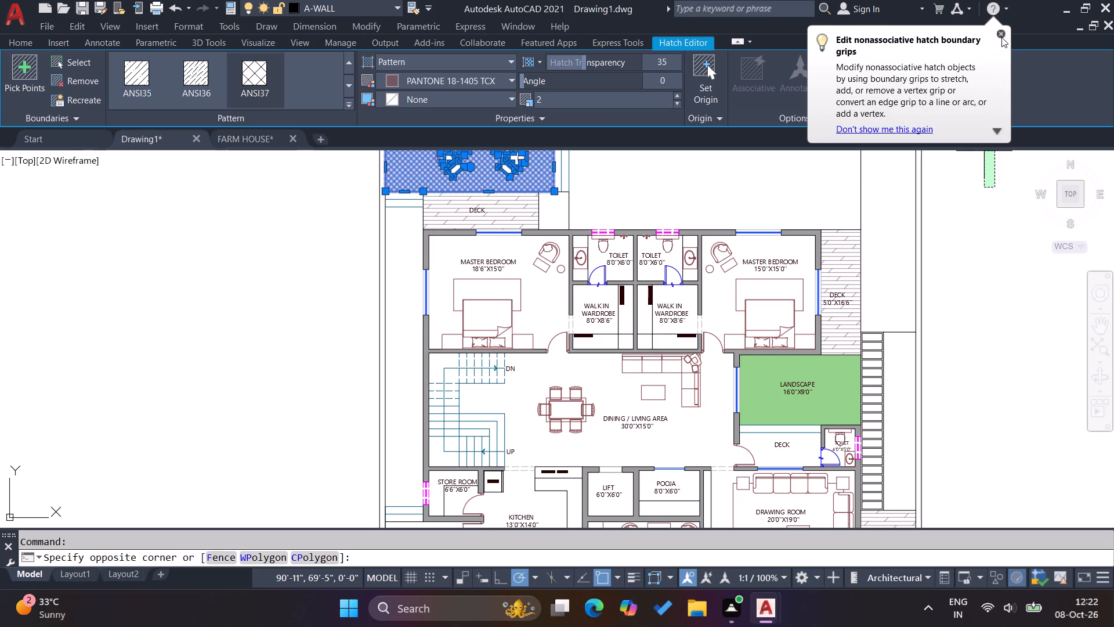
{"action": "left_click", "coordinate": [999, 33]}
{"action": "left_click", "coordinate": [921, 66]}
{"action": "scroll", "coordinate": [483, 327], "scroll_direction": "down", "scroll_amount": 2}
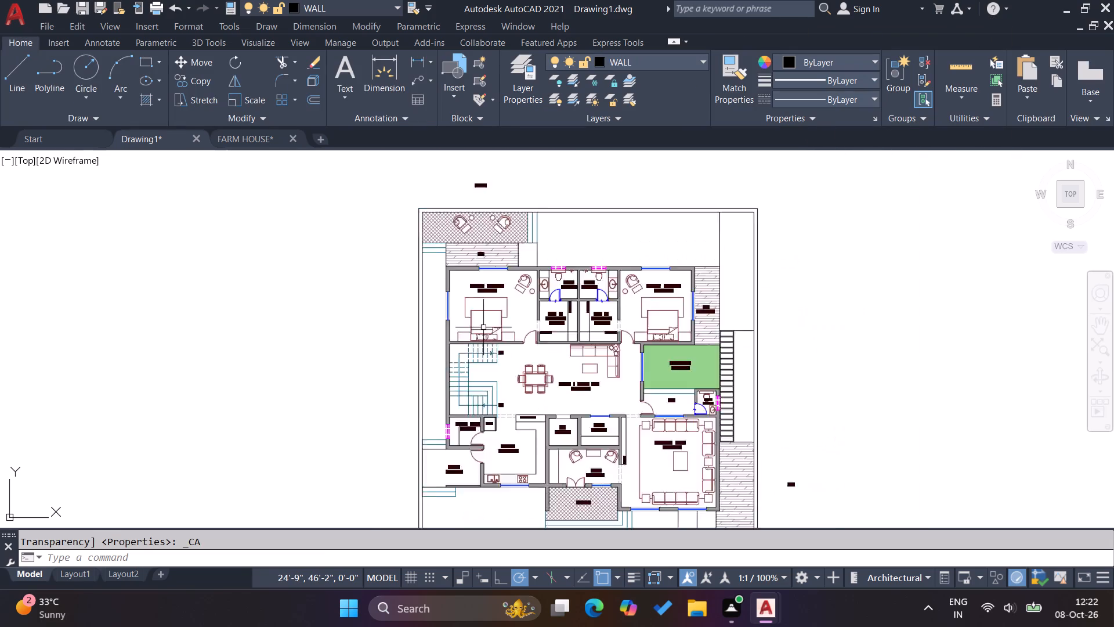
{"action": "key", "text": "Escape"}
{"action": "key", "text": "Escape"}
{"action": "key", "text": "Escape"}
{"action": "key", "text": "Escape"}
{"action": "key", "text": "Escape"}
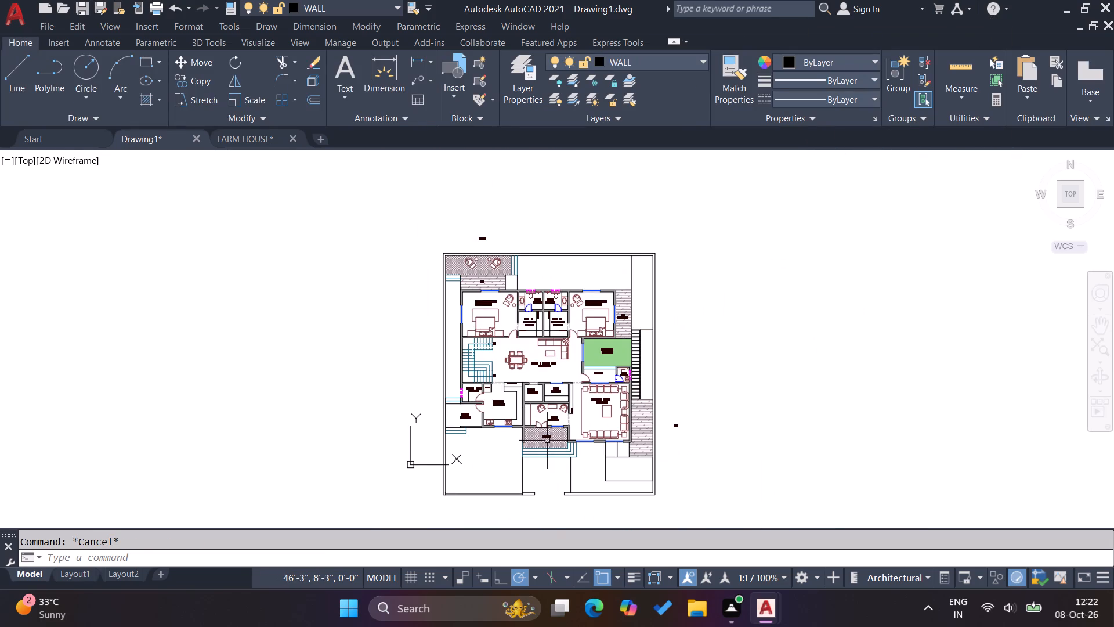
Set the angle of the furnished rear sitting area's hatch pattern to 45.
{"action": "scroll", "coordinate": [483, 267], "scroll_direction": "up", "scroll_amount": 5}
{"action": "left_click", "coordinate": [471, 278]}
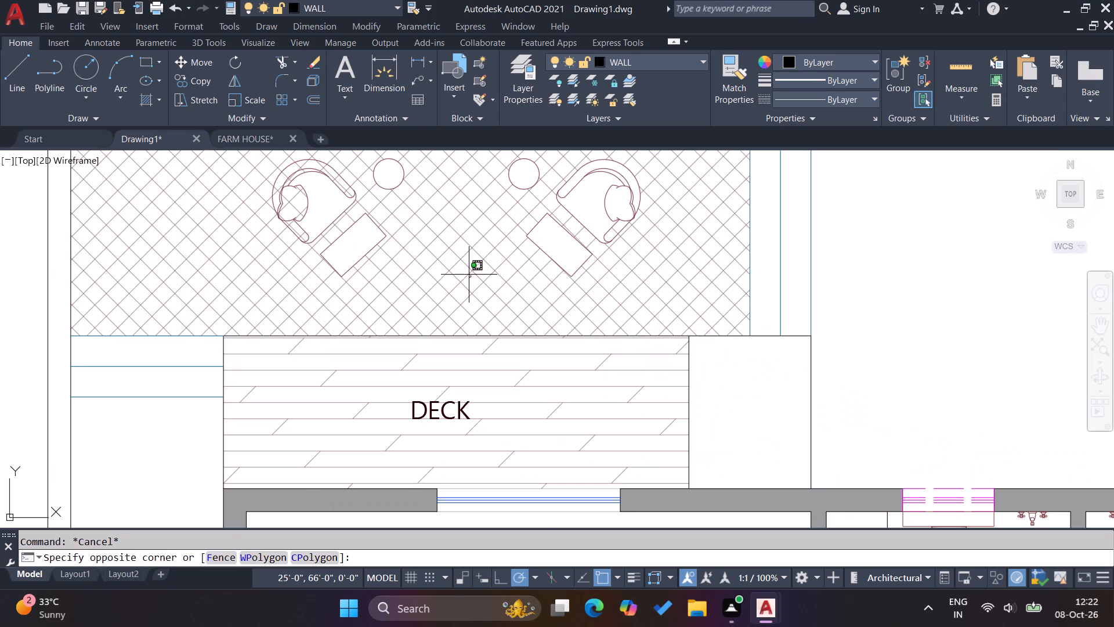
{"action": "left_click", "coordinate": [466, 272]}
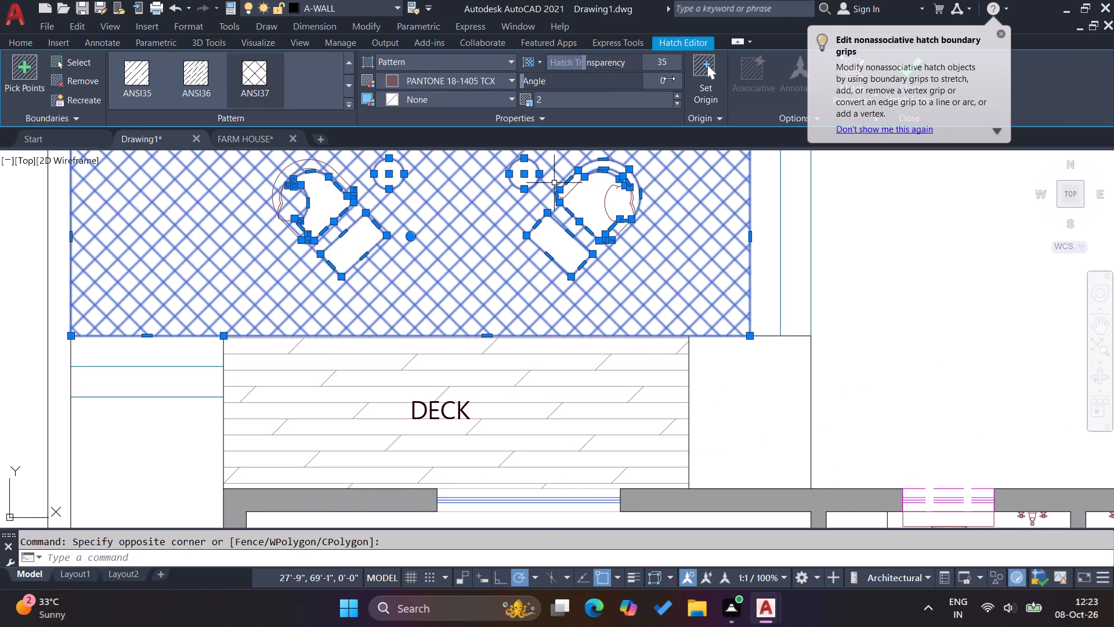
{"action": "left_click", "coordinate": [665, 79]}
{"action": "type", "text": "45"}
{"action": "key", "text": "Return"}
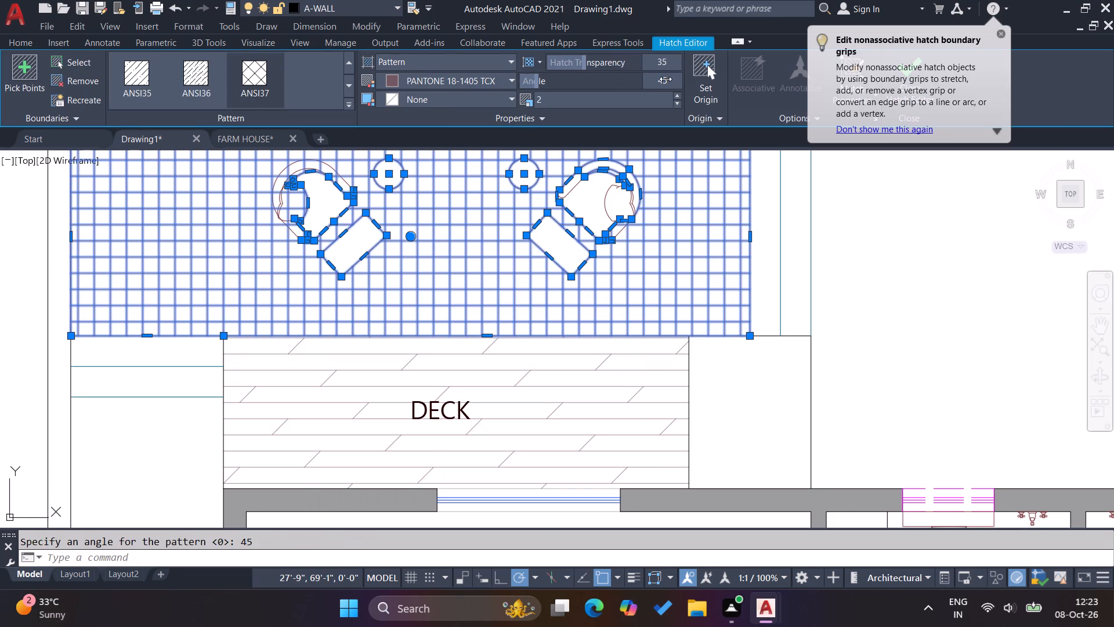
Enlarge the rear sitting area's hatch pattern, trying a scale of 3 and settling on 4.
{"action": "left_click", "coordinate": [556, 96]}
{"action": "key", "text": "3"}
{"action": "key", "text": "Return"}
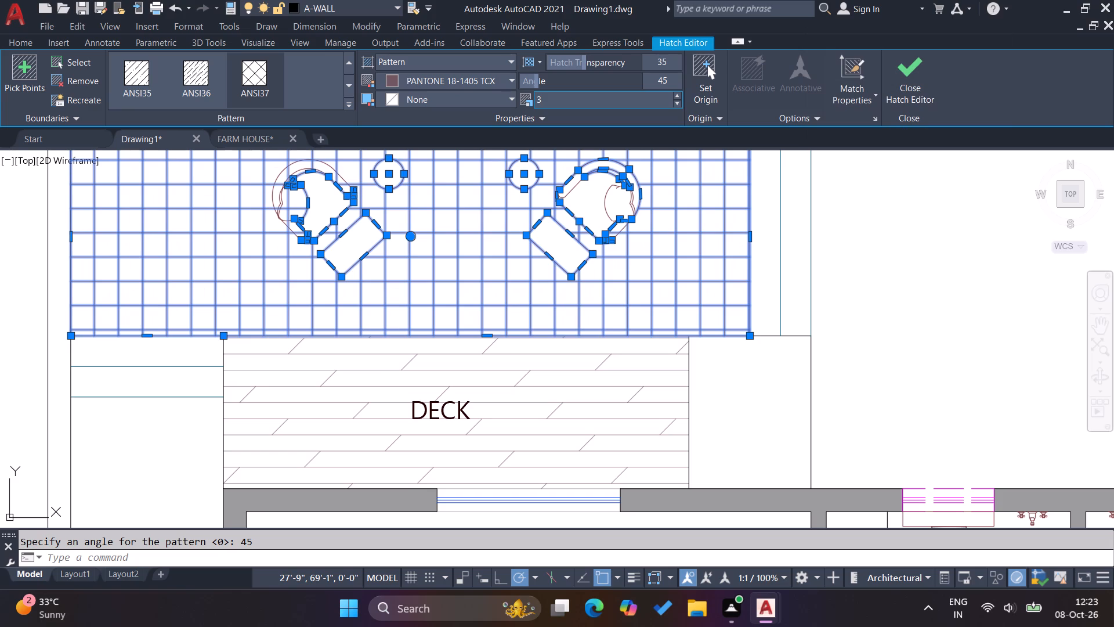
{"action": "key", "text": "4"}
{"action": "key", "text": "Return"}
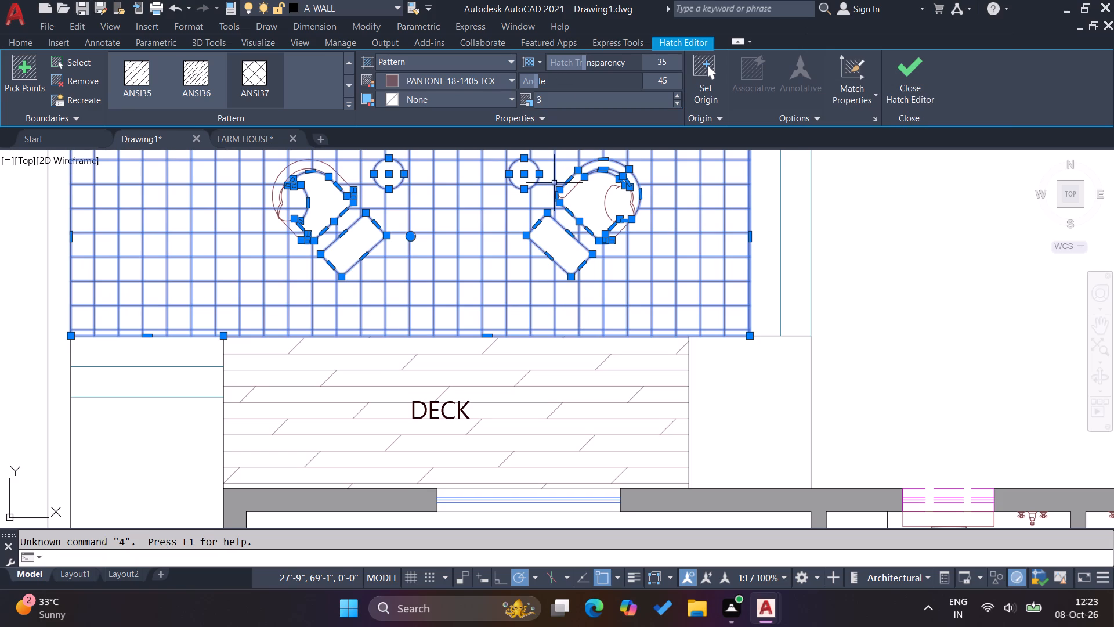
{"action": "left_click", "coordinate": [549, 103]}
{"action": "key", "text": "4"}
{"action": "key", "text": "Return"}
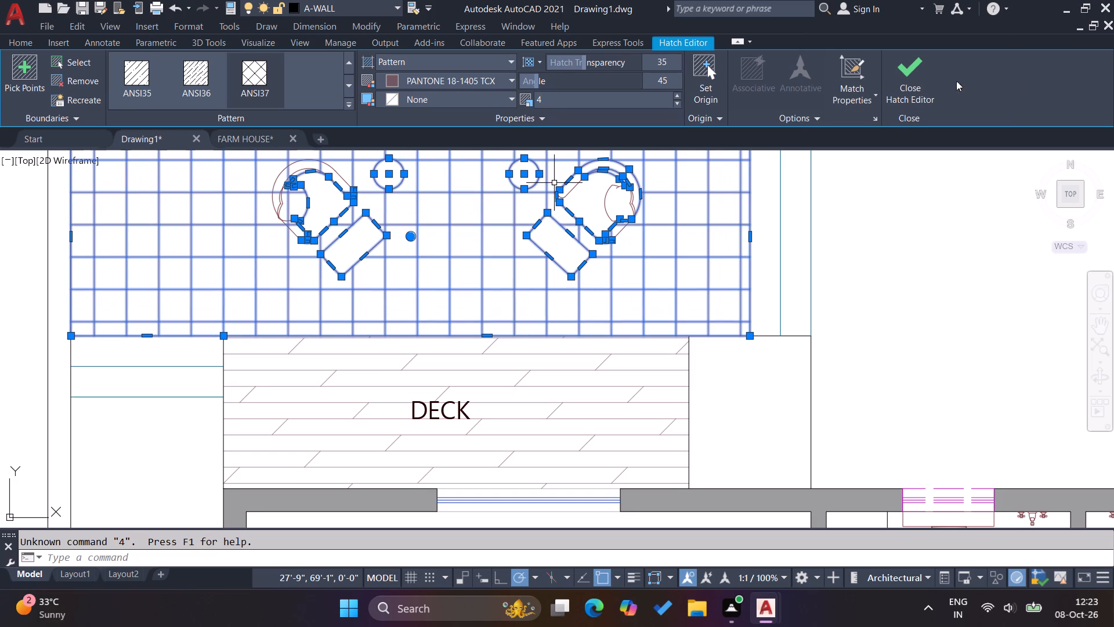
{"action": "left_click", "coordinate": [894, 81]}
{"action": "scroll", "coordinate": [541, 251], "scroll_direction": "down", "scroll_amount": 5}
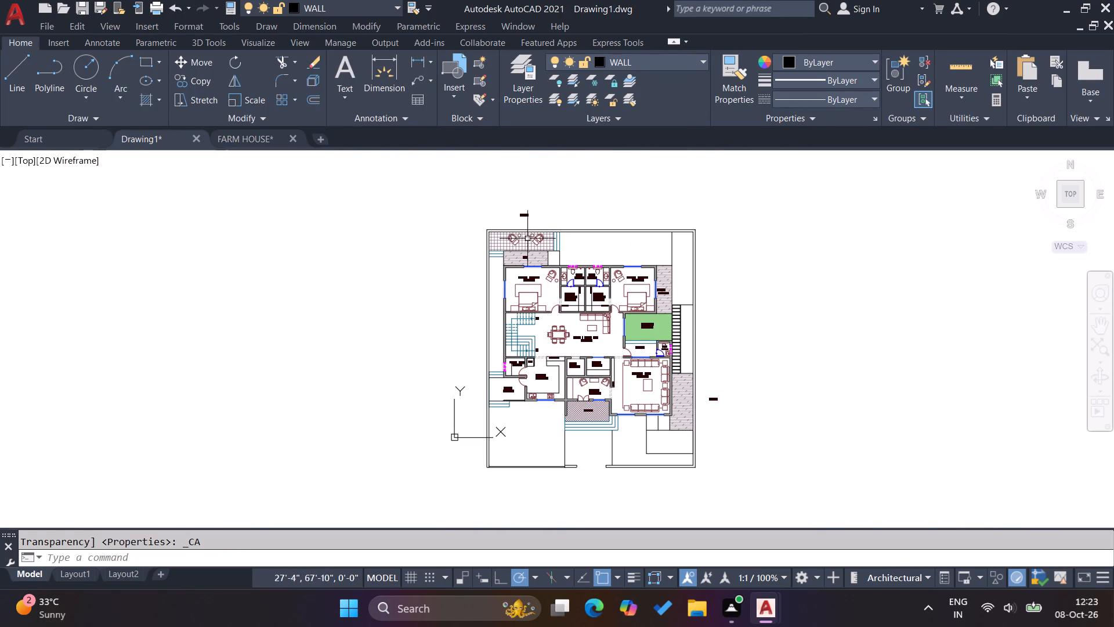
Reduce the rear sitting area's hatch scale, trying 3.5 and settling on 3.
{"action": "scroll", "coordinate": [525, 239], "scroll_direction": "up", "scroll_amount": 4}
{"action": "left_click", "coordinate": [529, 253]}
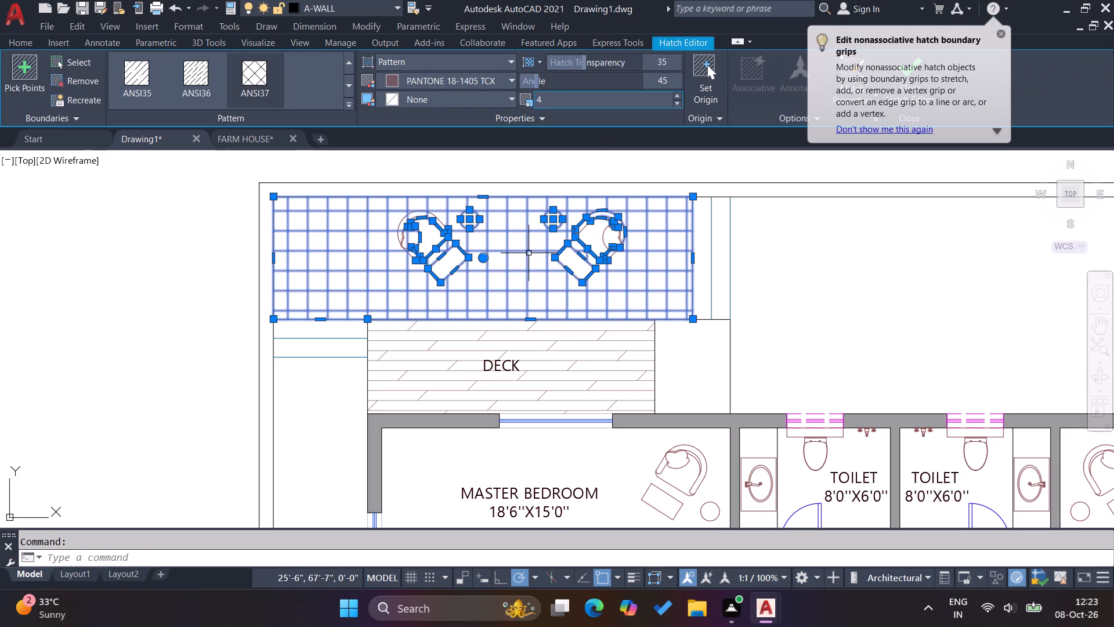
{"action": "left_click", "coordinate": [570, 98]}
{"action": "type", "text": "3.5"}
{"action": "key", "text": "Return"}
{"action": "left_click", "coordinate": [542, 102]}
{"action": "type", "text": "3.5"}
{"action": "key", "text": "Return"}
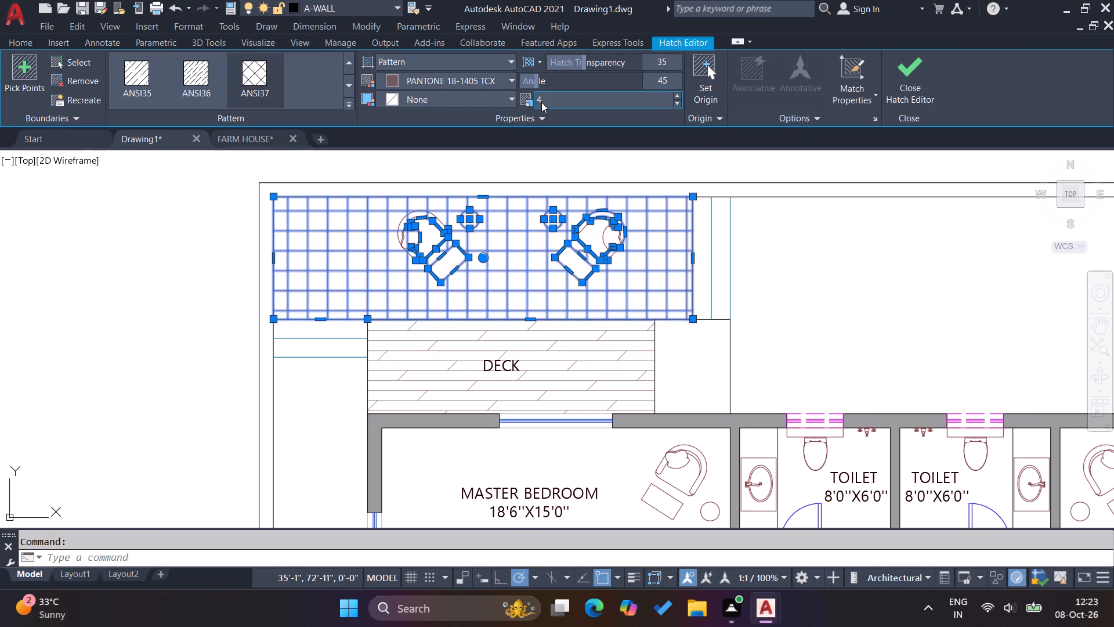
{"action": "left_click", "coordinate": [545, 102]}
{"action": "key", "text": "3"}
{"action": "key", "text": "Return"}
{"action": "left_click", "coordinate": [932, 66]}
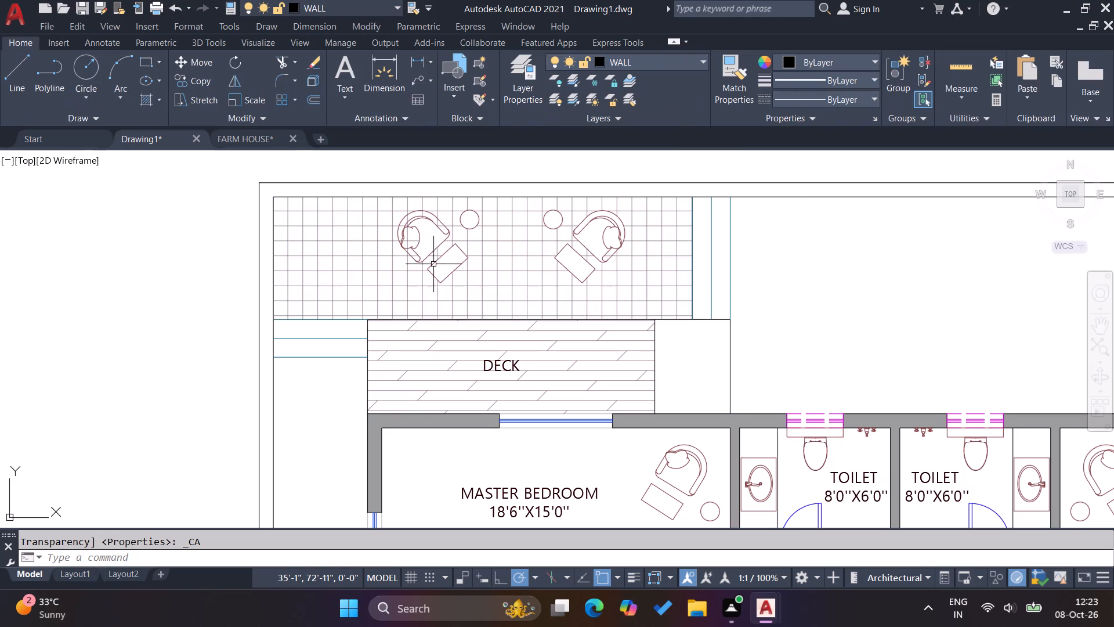
{"action": "scroll", "coordinate": [443, 257], "scroll_direction": "down", "scroll_amount": 4}
{"action": "key", "text": "Escape"}
{"action": "key", "text": "Escape"}
Match the landing's hatch to the rear sitting area's by setting its angle to 45 and scale to 3.
{"action": "scroll", "coordinate": [539, 416], "scroll_direction": "up", "scroll_amount": 3}
{"action": "left_click", "coordinate": [540, 417]}
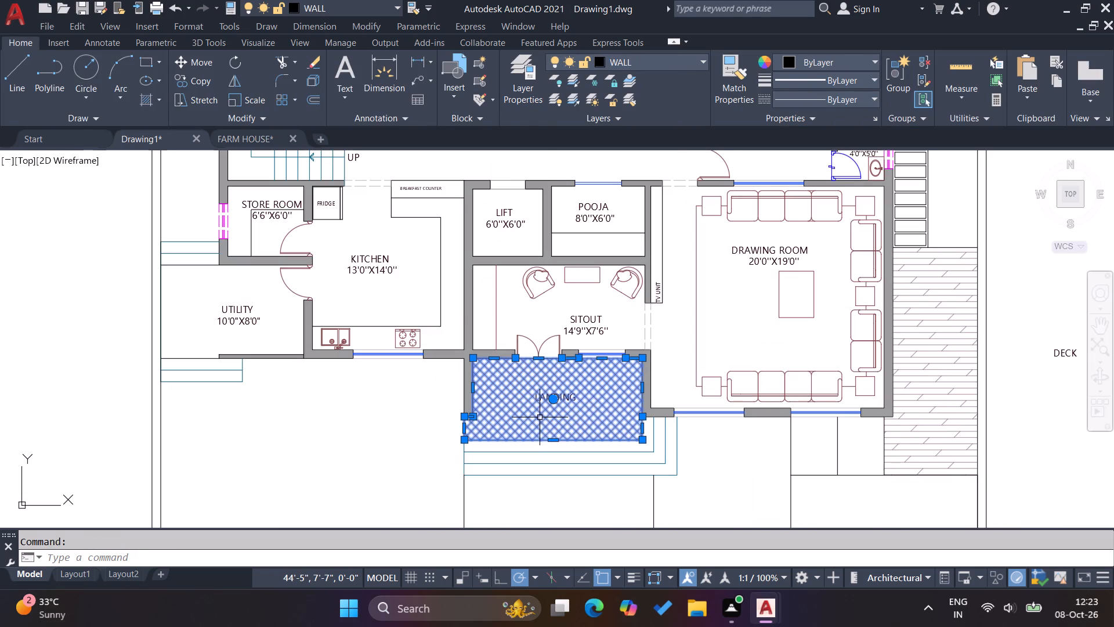
{"action": "left_click", "coordinate": [552, 87]}
{"action": "type", "text": "45"}
{"action": "key", "text": "Return"}
{"action": "left_click", "coordinate": [554, 103]}
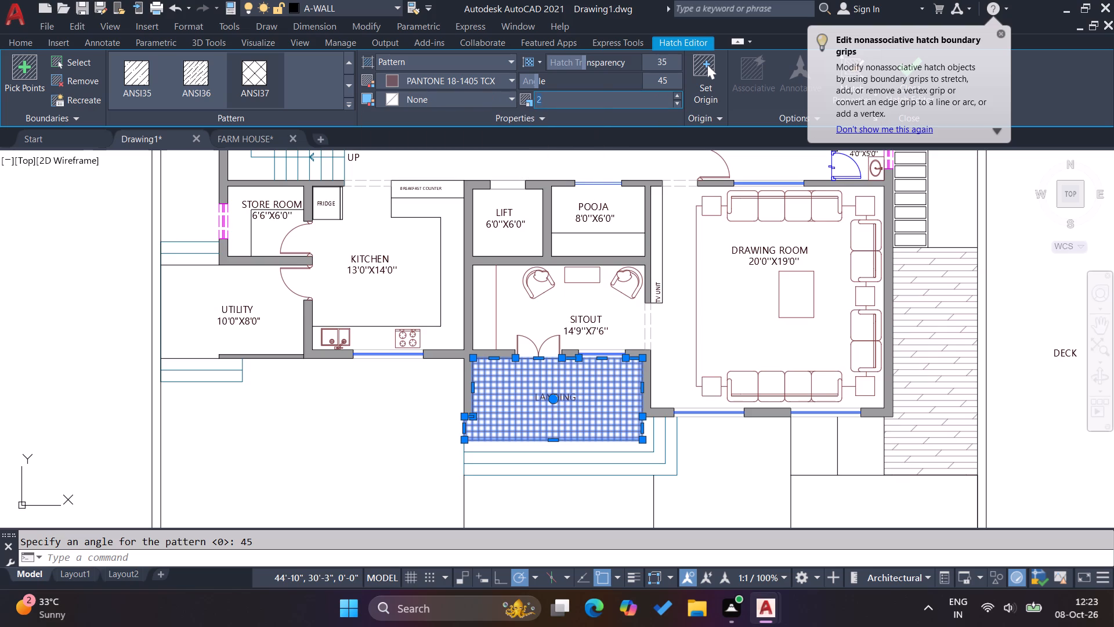
{"action": "key", "text": "3"}
{"action": "key", "text": "Return"}
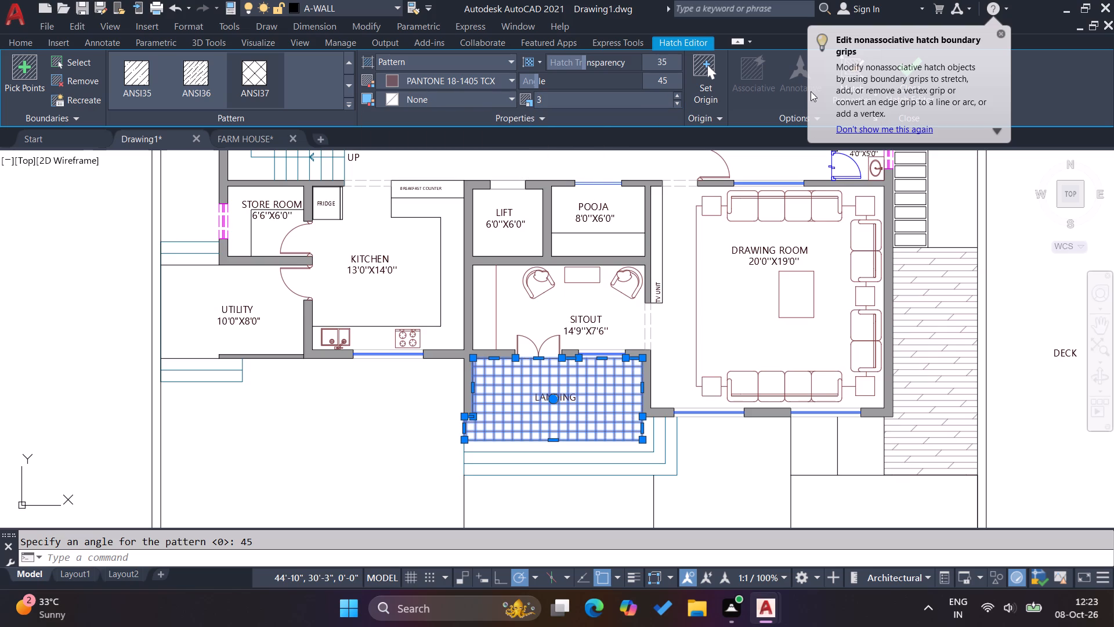
{"action": "left_click", "coordinate": [1002, 33]}
{"action": "left_click", "coordinate": [916, 79]}
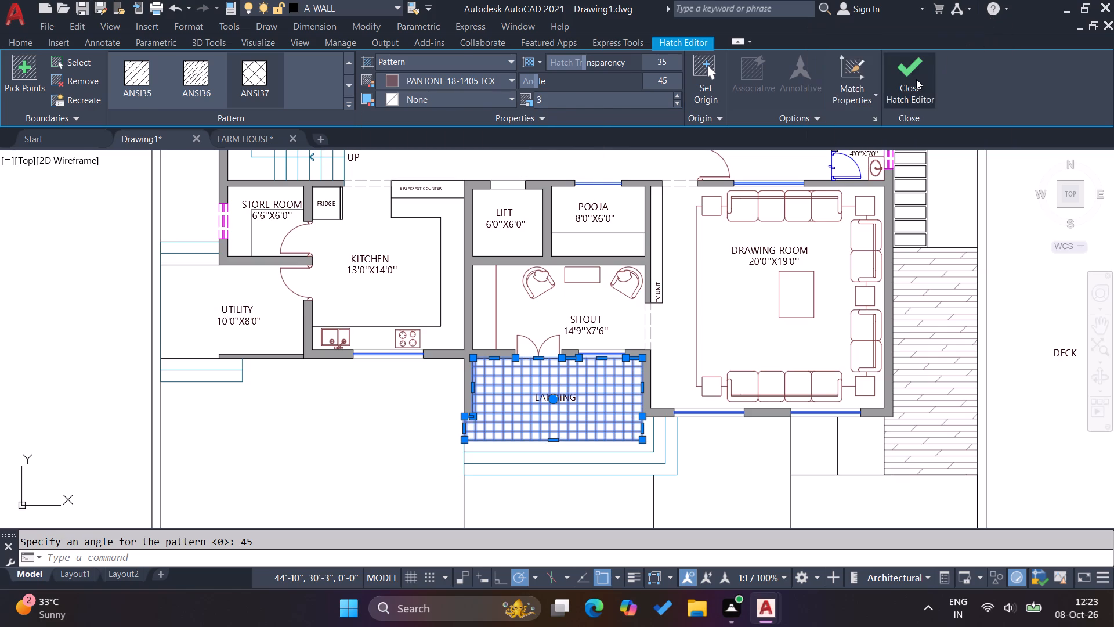
{"action": "key", "text": "Escape"}
{"action": "key", "text": "Escape"}
{"action": "scroll", "coordinate": [622, 233], "scroll_direction": "down", "scroll_amount": 3}
{"action": "key", "text": "Escape"}
{"action": "key", "text": "Escape"}
{"action": "key", "text": "Escape"}
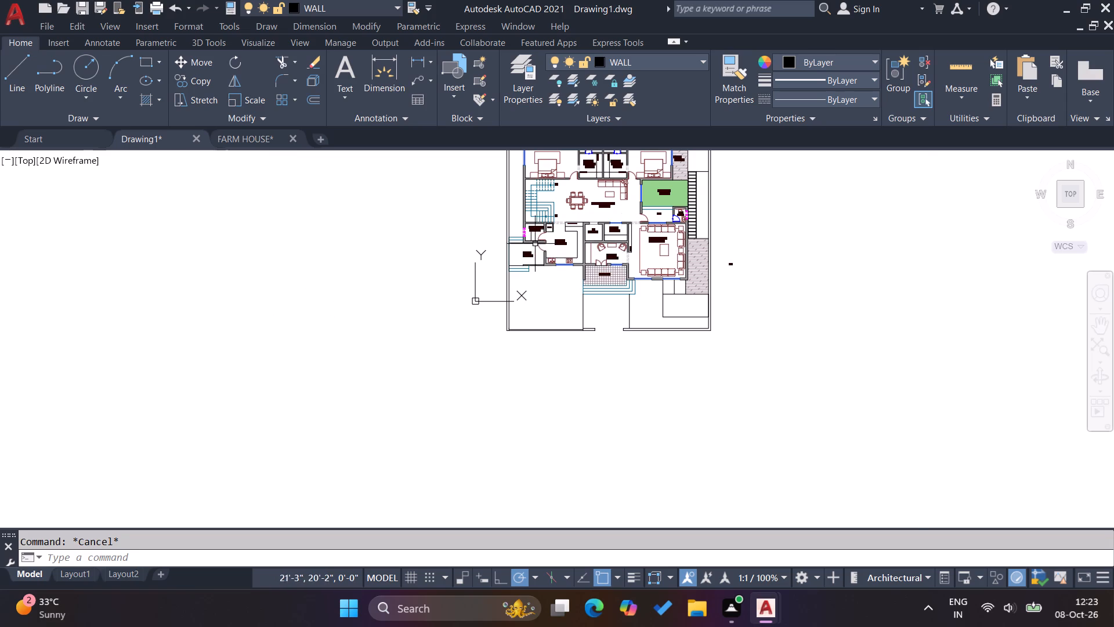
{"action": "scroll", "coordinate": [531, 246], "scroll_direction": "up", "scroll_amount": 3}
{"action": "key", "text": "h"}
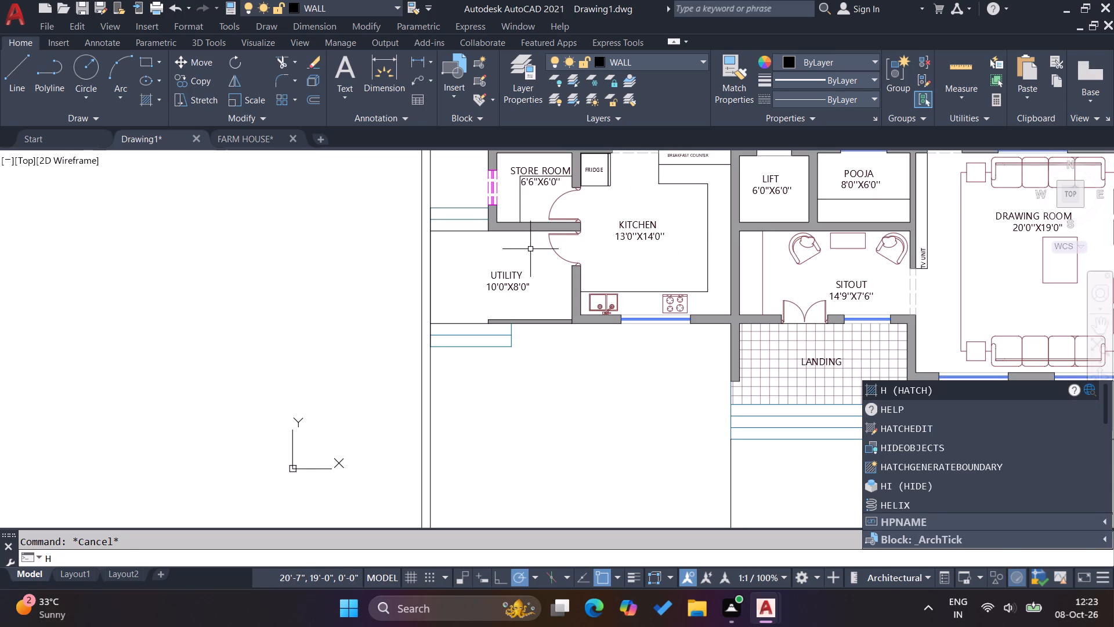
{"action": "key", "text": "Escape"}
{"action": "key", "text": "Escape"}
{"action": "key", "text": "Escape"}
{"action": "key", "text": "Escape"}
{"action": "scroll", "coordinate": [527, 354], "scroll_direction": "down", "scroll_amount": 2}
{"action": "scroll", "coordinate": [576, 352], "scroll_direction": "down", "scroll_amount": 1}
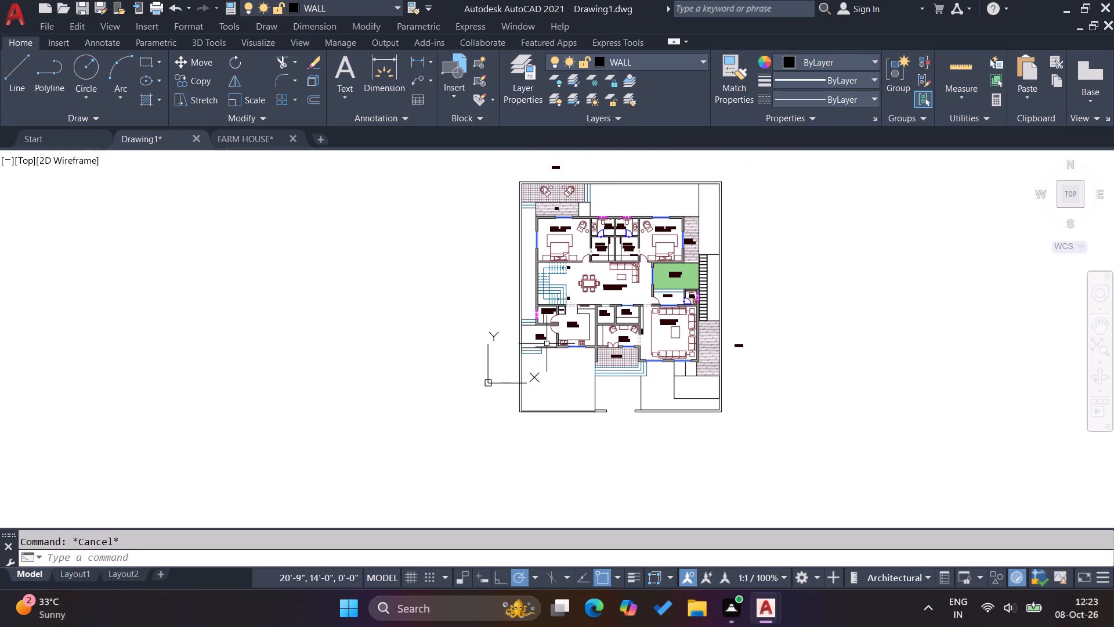
Move the UTILITY room label out of the utility area into the open space below it.
{"action": "scroll", "coordinate": [547, 344], "scroll_direction": "up", "scroll_amount": 2}
{"action": "key", "text": "k"}
{"action": "key", "text": "Escape"}
{"action": "key", "text": "Escape"}
{"action": "scroll", "coordinate": [517, 329], "scroll_direction": "up", "scroll_amount": 1}
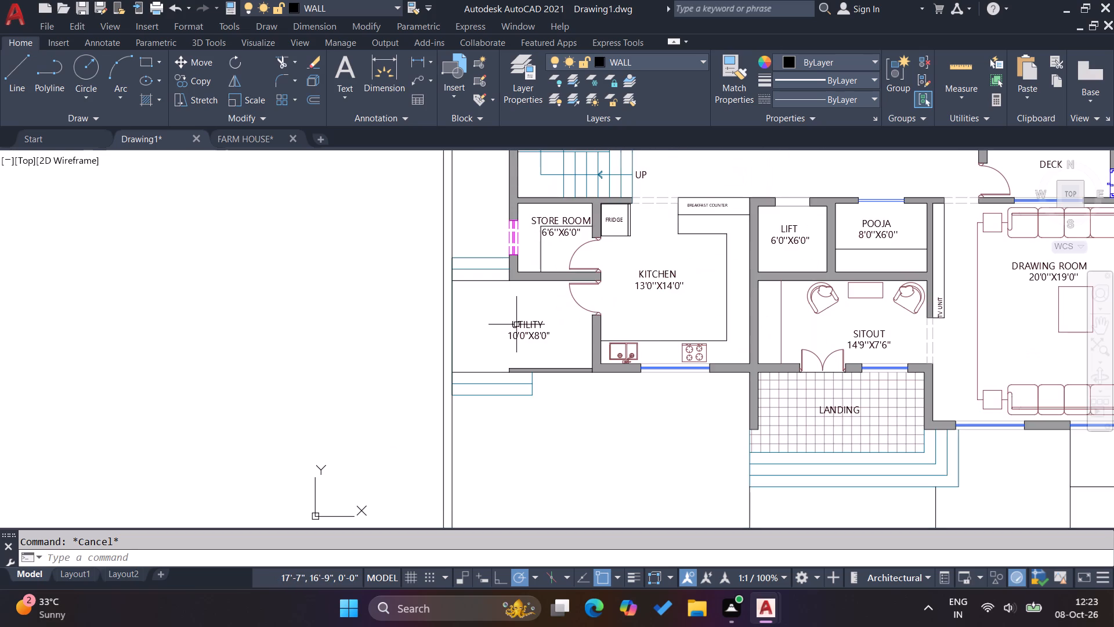
{"action": "left_click", "coordinate": [516, 325]}
{"action": "key", "text": "m"}
{"action": "key", "text": "Return"}
{"action": "left_click", "coordinate": [516, 325]}
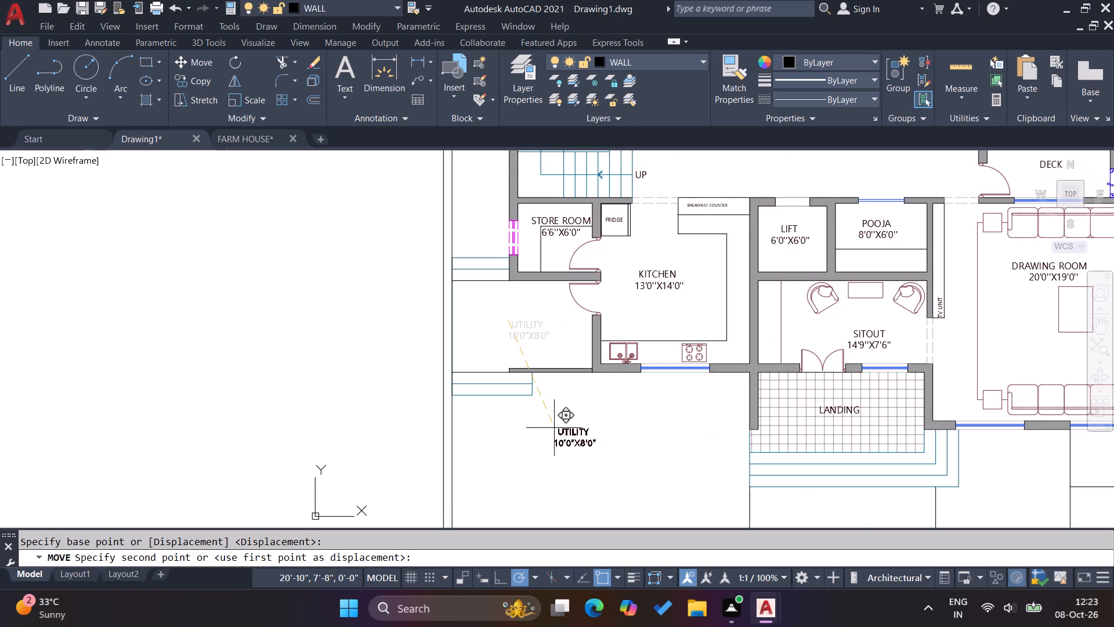
{"action": "left_click", "coordinate": [554, 429]}
{"action": "key", "text": "Escape"}
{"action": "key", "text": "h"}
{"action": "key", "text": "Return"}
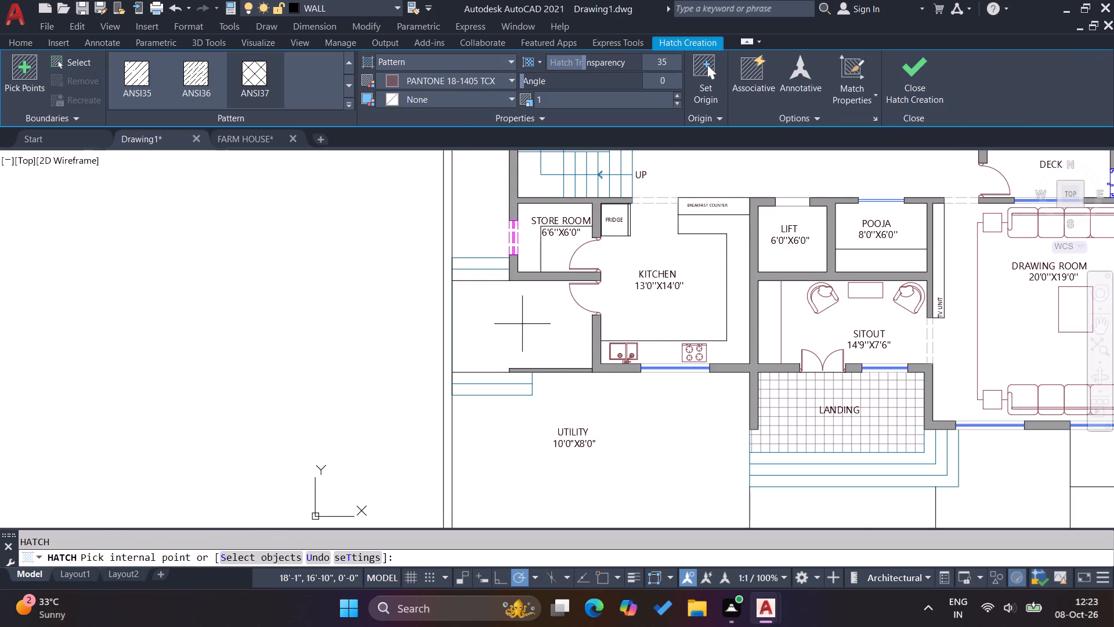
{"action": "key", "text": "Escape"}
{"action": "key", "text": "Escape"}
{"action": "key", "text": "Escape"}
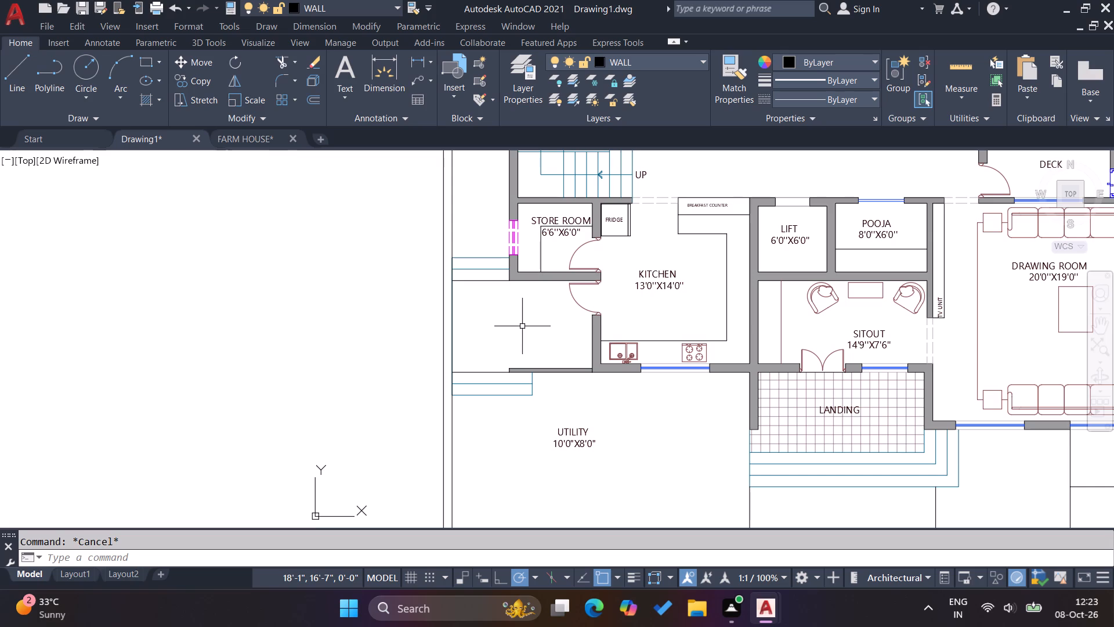
Draw a line closing the door opening between the utility area and the kitchen, along the kitchen-side wall face.
{"action": "key", "text": "l"}
{"action": "key", "text": "Return"}
{"action": "scroll", "coordinate": [598, 288], "scroll_direction": "up", "scroll_amount": 3}
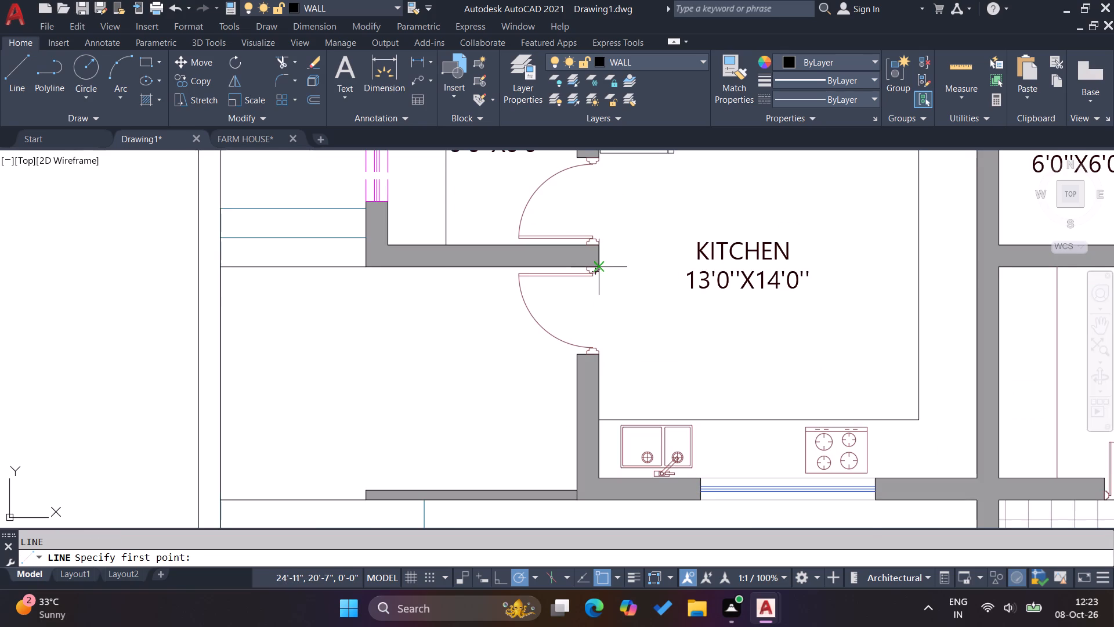
{"action": "scroll", "coordinate": [599, 266], "scroll_direction": "up", "scroll_amount": 4}
{"action": "left_click", "coordinate": [583, 269]}
{"action": "scroll", "coordinate": [596, 272], "scroll_direction": "down", "scroll_amount": 2}
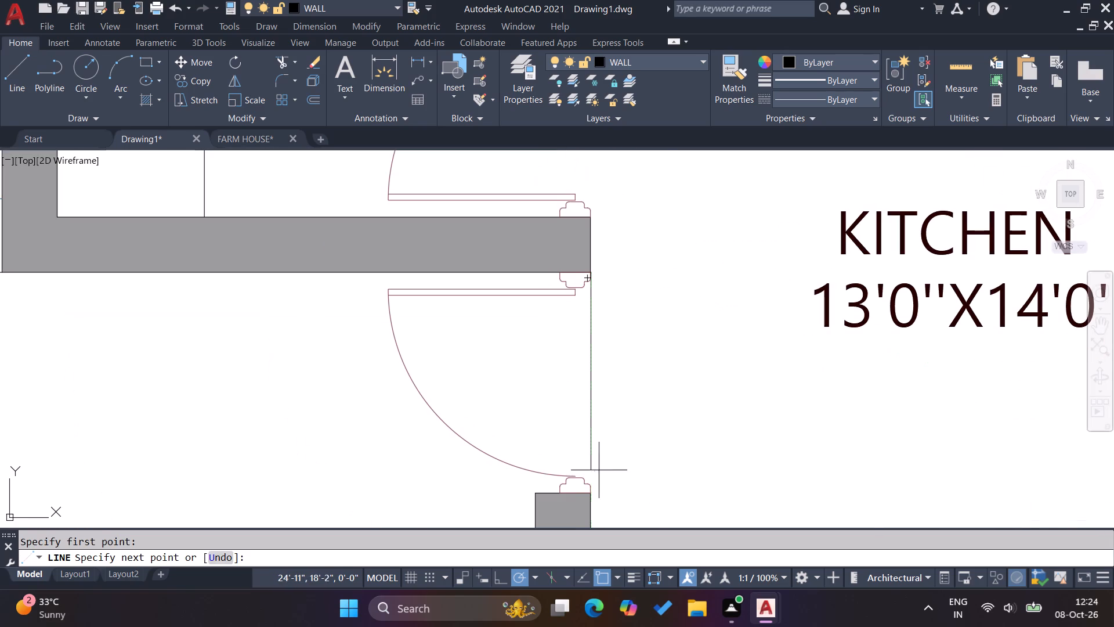
{"action": "left_click", "coordinate": [594, 496]}
{"action": "key", "text": "Escape"}
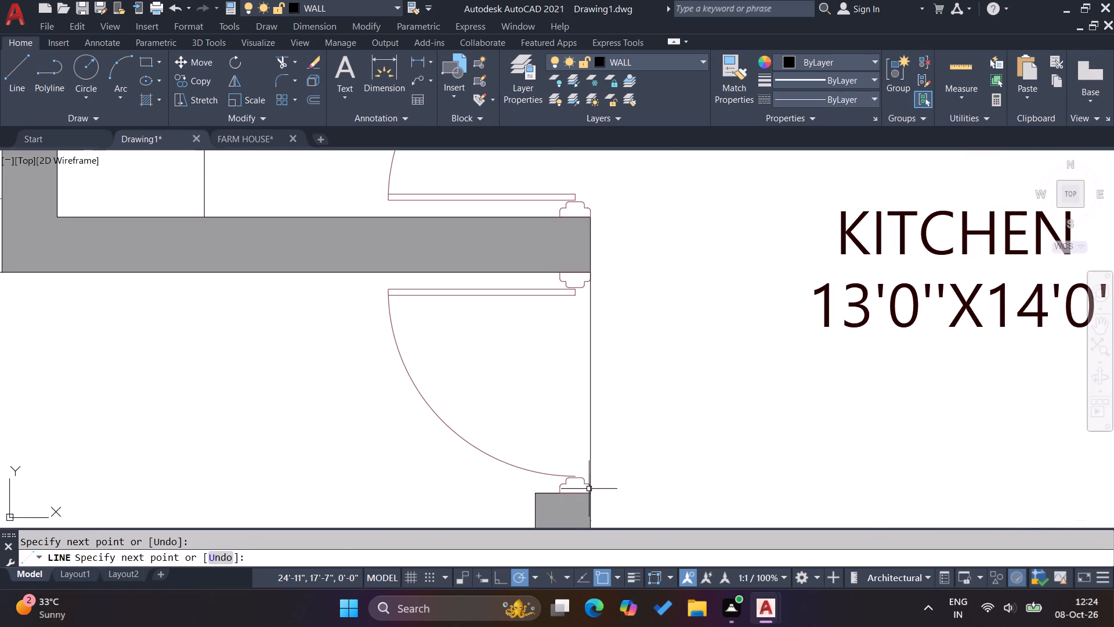
Move the utility door out of its opening and into the kitchen to clear the hatch area.
{"action": "left_click", "coordinate": [531, 423]}
{"action": "left_click", "coordinate": [412, 372]}
{"action": "key", "text": "m"}
{"action": "key", "text": "Return"}
{"action": "left_click_drag", "start_coordinate": [429, 379], "coordinate": [446, 380]}
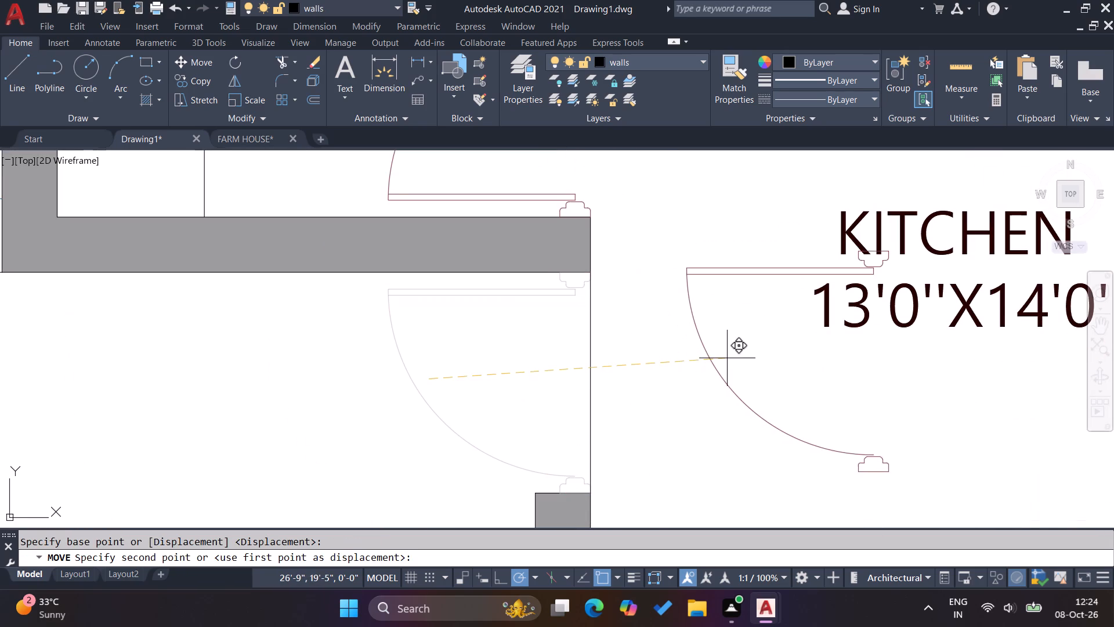
{"action": "left_click", "coordinate": [722, 373]}
{"action": "key", "text": "Escape"}
{"action": "key", "text": "Escape"}
Hatch the enclosed utility area, including the door opening, with the current crosshatch pattern.
{"action": "scroll", "coordinate": [688, 297], "scroll_direction": "down", "scroll_amount": 3}
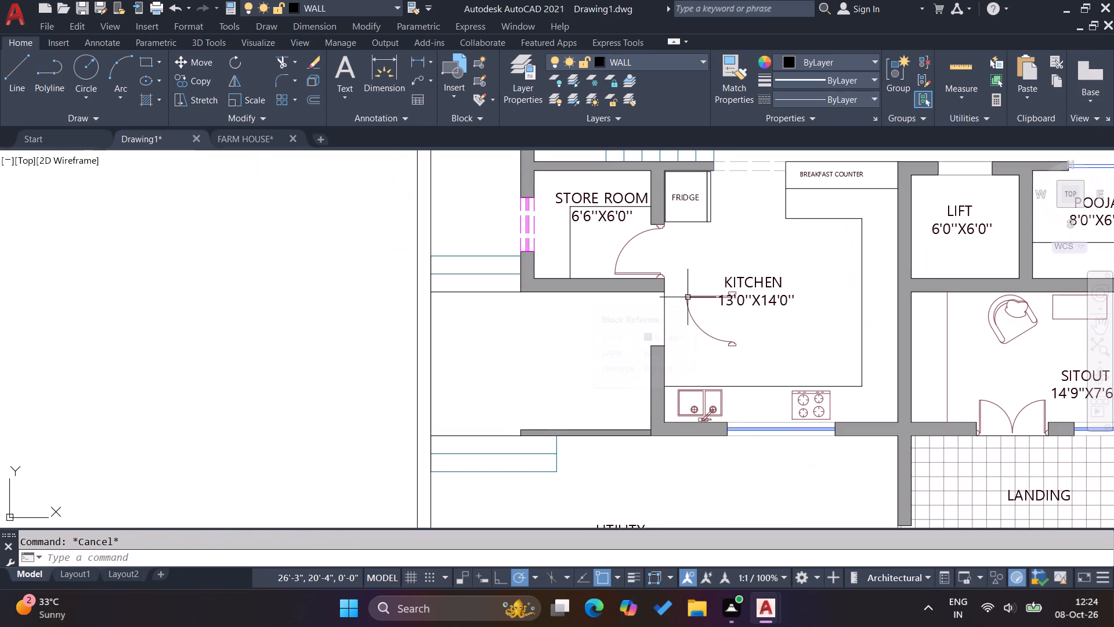
{"action": "key", "text": "h"}
{"action": "key", "text": "Return"}
{"action": "left_click", "coordinate": [552, 368]}
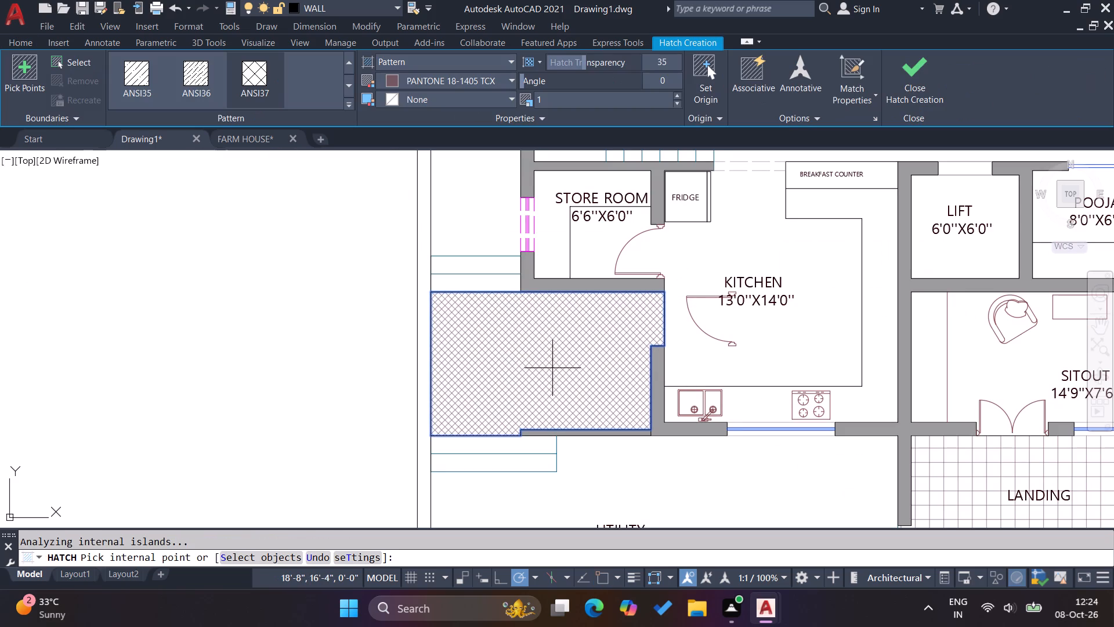
{"action": "key", "text": "grave"}
{"action": "key", "text": "Escape"}
{"action": "key", "text": "Escape"}
{"action": "key", "text": "Escape"}
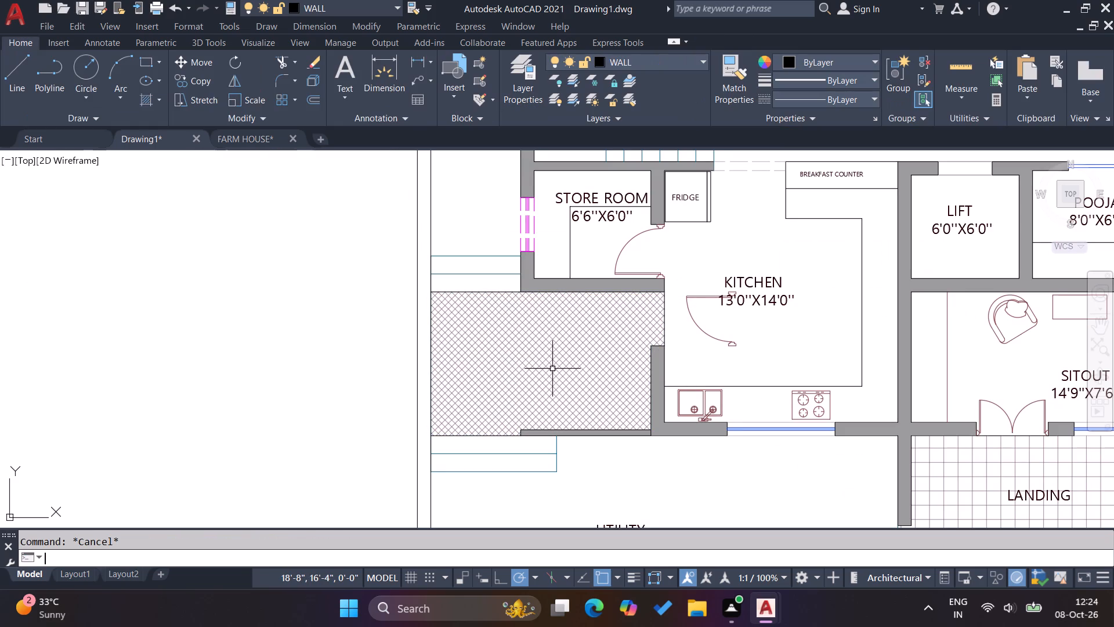
Match the utility area's hatch properties to the landing's tile hatch.
{"action": "type", "text": "MA"}
{"action": "key", "text": "Return"}
{"action": "scroll", "coordinate": [553, 385], "scroll_direction": "down", "scroll_amount": 2}
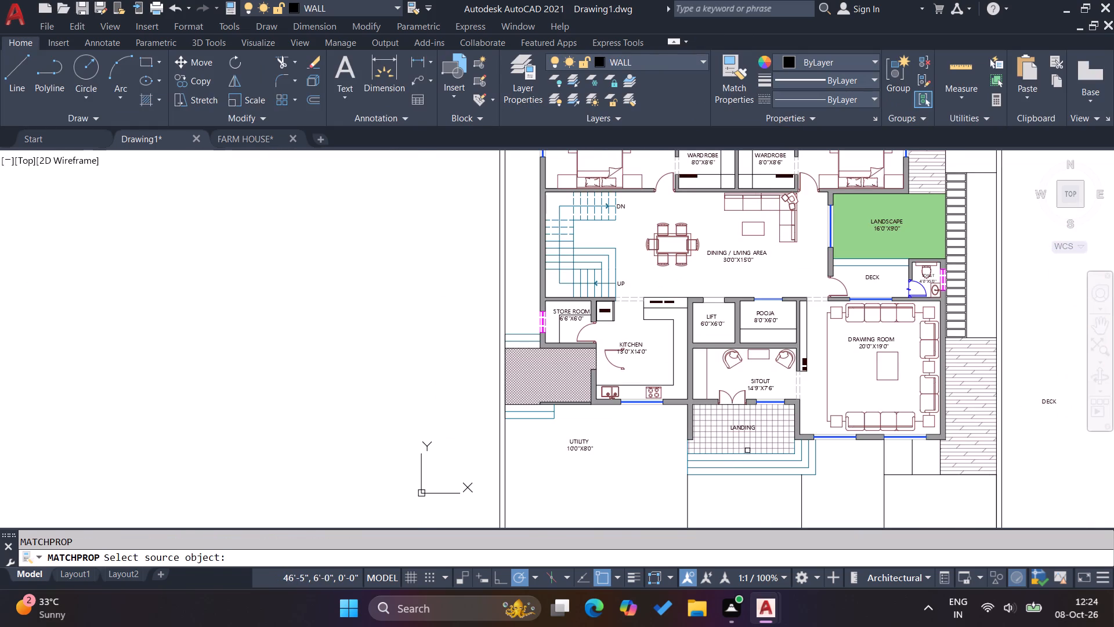
{"action": "left_click", "coordinate": [747, 449]}
{"action": "left_click", "coordinate": [562, 380]}
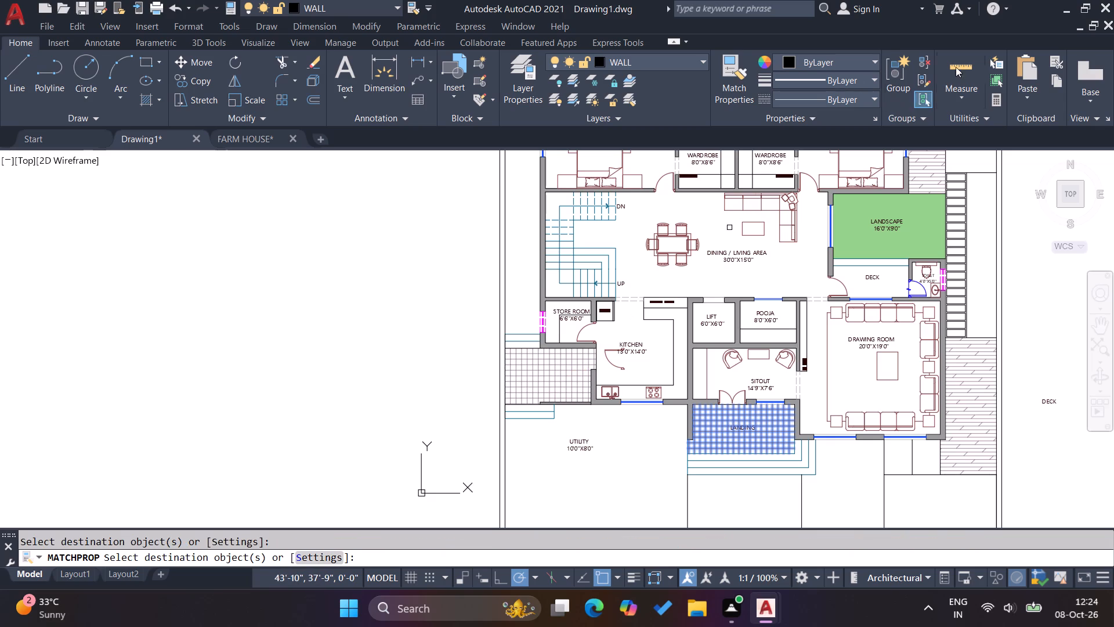
{"action": "key", "text": "Escape"}
{"action": "key", "text": "Escape"}
{"action": "key", "text": "Escape"}
{"action": "key", "text": "Escape"}
Move the utility door from the kitchen back into its opening, snapping its lower frame corner to the wall corner.
{"action": "scroll", "coordinate": [613, 367], "scroll_direction": "up", "scroll_amount": 2}
{"action": "left_click", "coordinate": [645, 370]}
{"action": "left_click", "coordinate": [606, 353]}
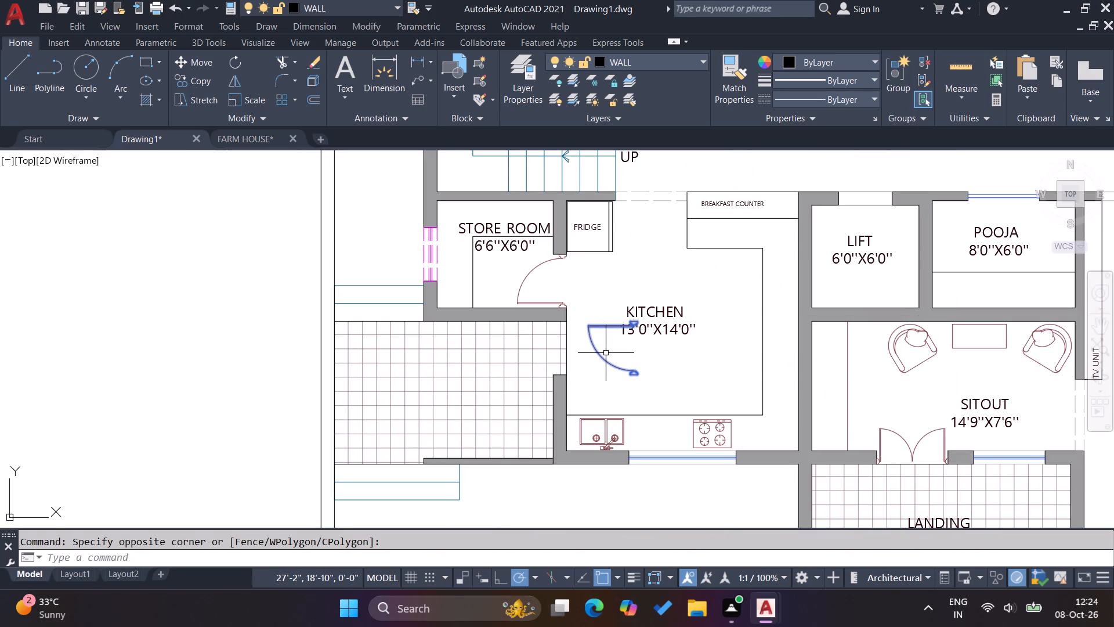
{"action": "key", "text": "m"}
{"action": "key", "text": "Return"}
{"action": "scroll", "coordinate": [636, 378], "scroll_direction": "up", "scroll_amount": 3}
{"action": "left_click", "coordinate": [638, 377]}
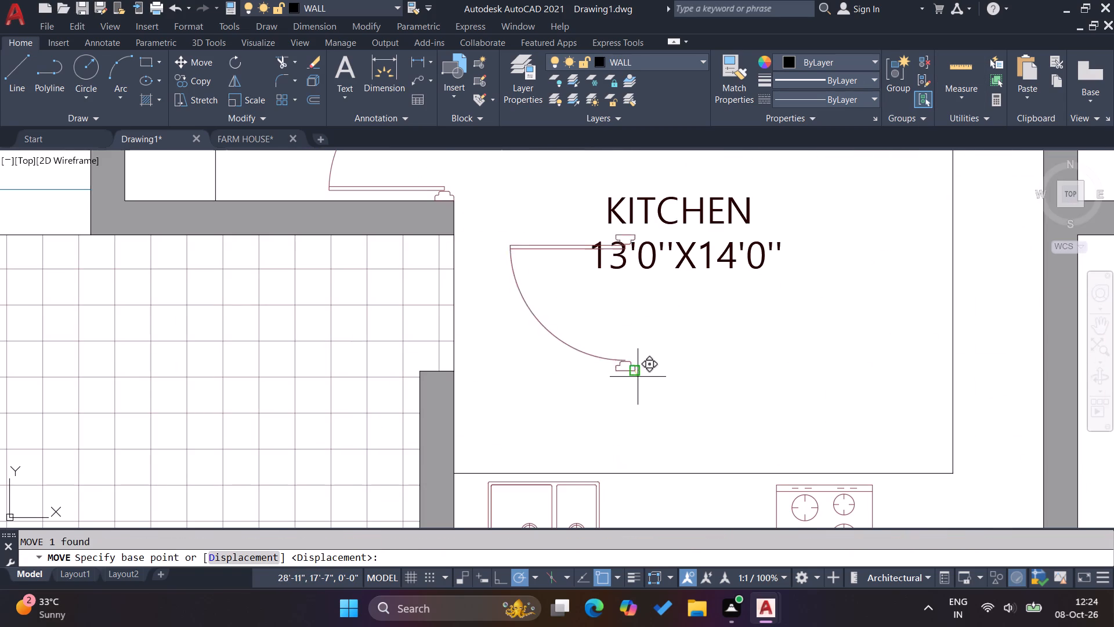
{"action": "left_click", "coordinate": [454, 373]}
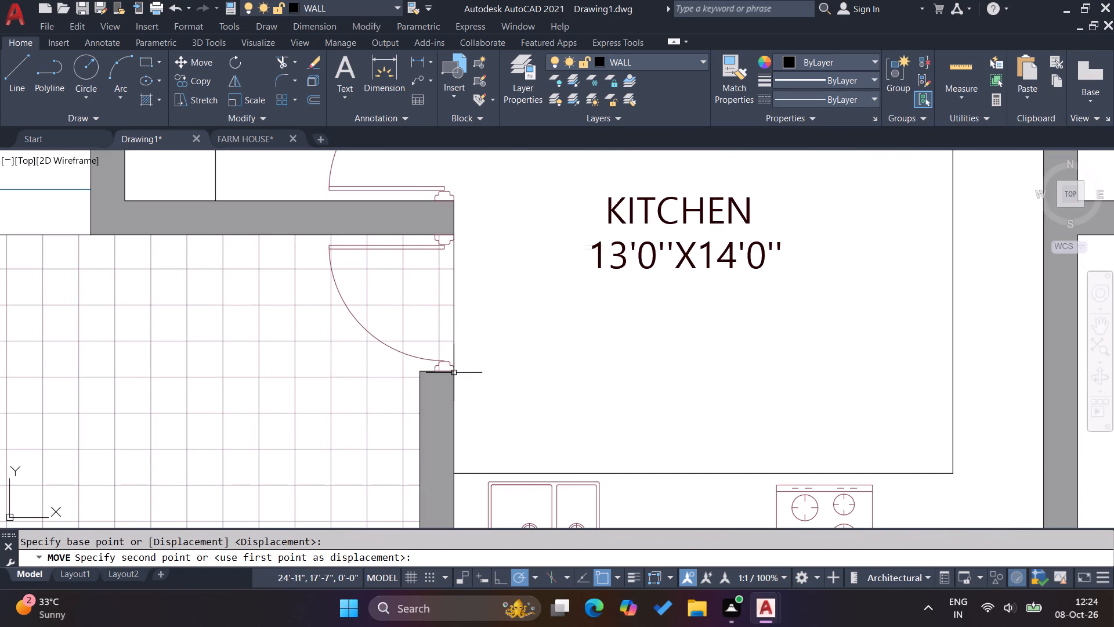
{"action": "key", "text": "Escape"}
{"action": "key", "text": "Escape"}
Move the UTILITY label back into the utility area, over the tile hatch.
{"action": "scroll", "coordinate": [510, 323], "scroll_direction": "down", "scroll_amount": 2}
{"action": "key", "text": "Escape"}
{"action": "scroll", "coordinate": [491, 377], "scroll_direction": "down", "scroll_amount": 2}
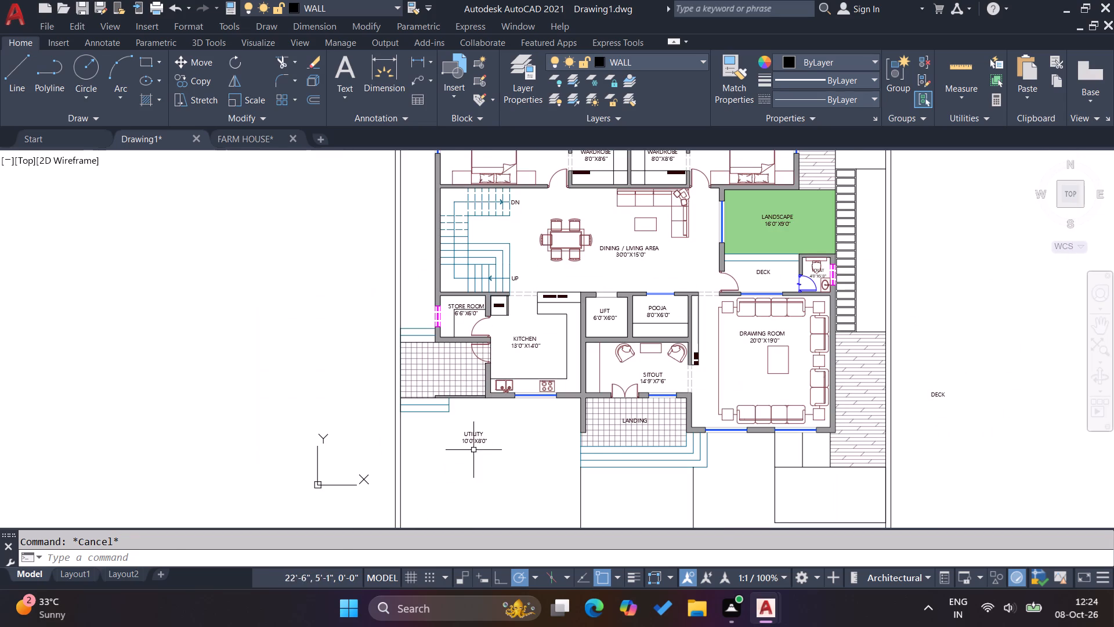
{"action": "left_click", "coordinate": [468, 448]}
{"action": "left_click", "coordinate": [453, 417]}
{"action": "key", "text": "m"}
{"action": "key", "text": "Return"}
{"action": "left_click", "coordinate": [464, 428]}
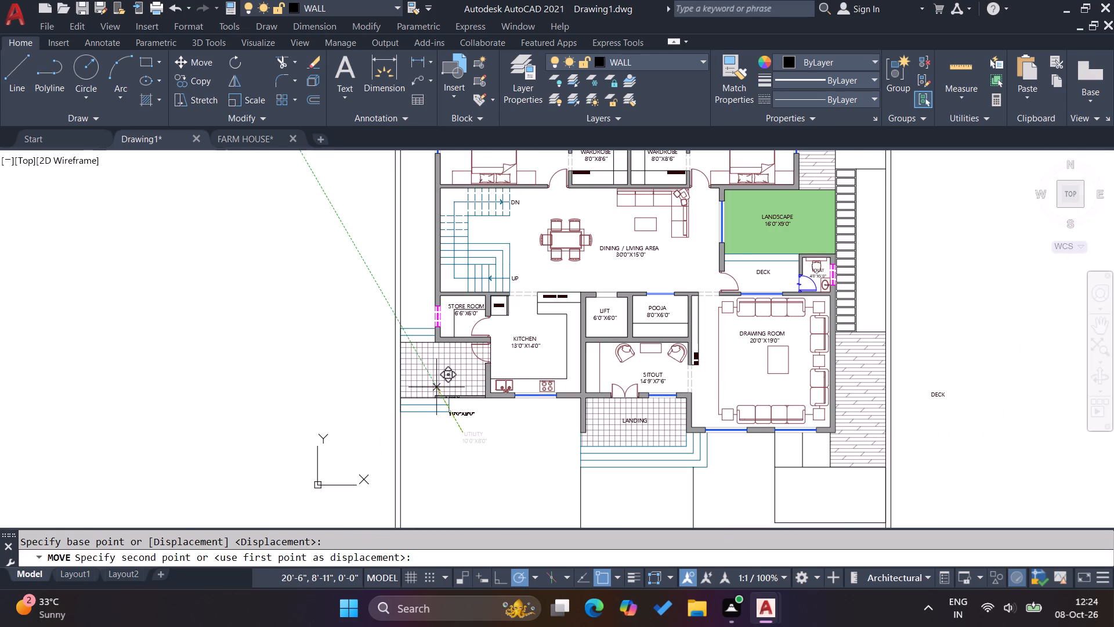
{"action": "scroll", "coordinate": [436, 379], "scroll_direction": "up", "scroll_amount": 4}
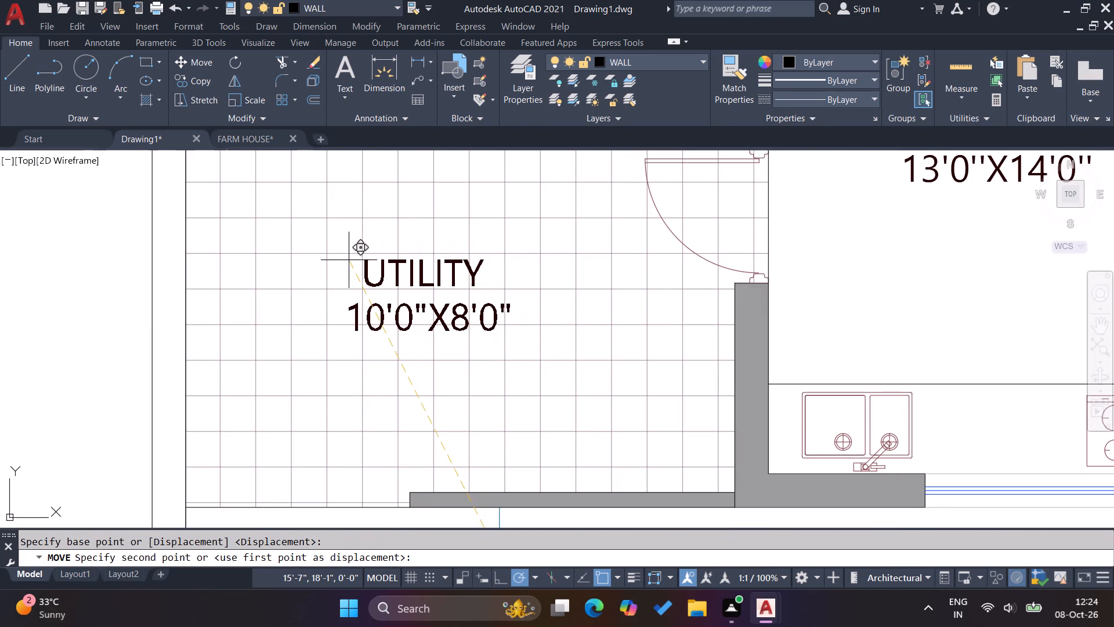
{"action": "left_click", "coordinate": [349, 260]}
{"action": "key", "text": "Escape"}
{"action": "key", "text": "Escape"}
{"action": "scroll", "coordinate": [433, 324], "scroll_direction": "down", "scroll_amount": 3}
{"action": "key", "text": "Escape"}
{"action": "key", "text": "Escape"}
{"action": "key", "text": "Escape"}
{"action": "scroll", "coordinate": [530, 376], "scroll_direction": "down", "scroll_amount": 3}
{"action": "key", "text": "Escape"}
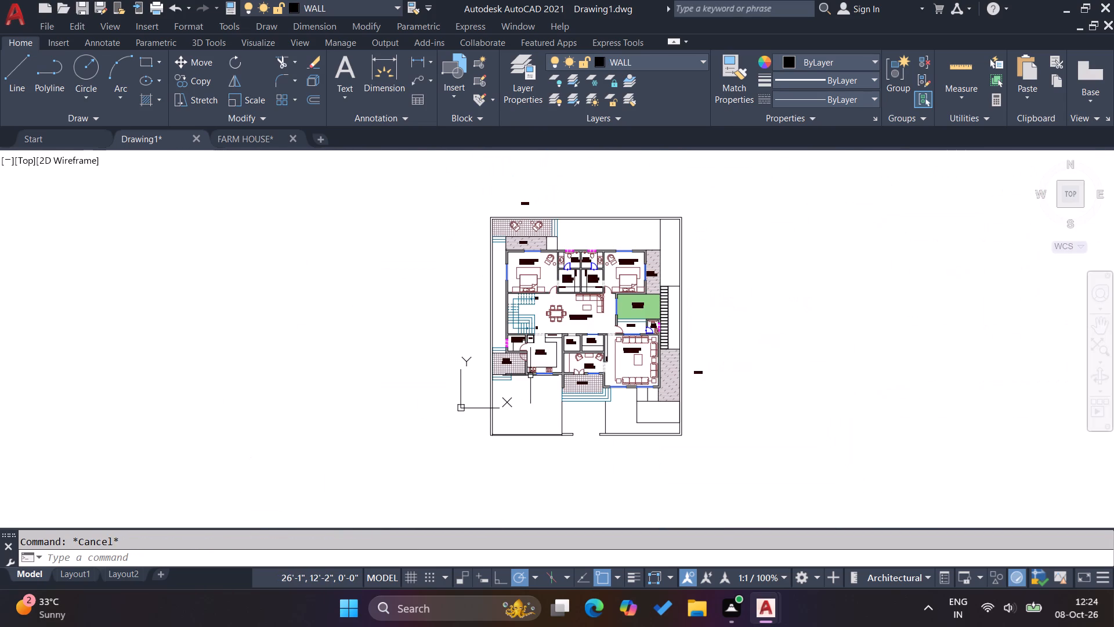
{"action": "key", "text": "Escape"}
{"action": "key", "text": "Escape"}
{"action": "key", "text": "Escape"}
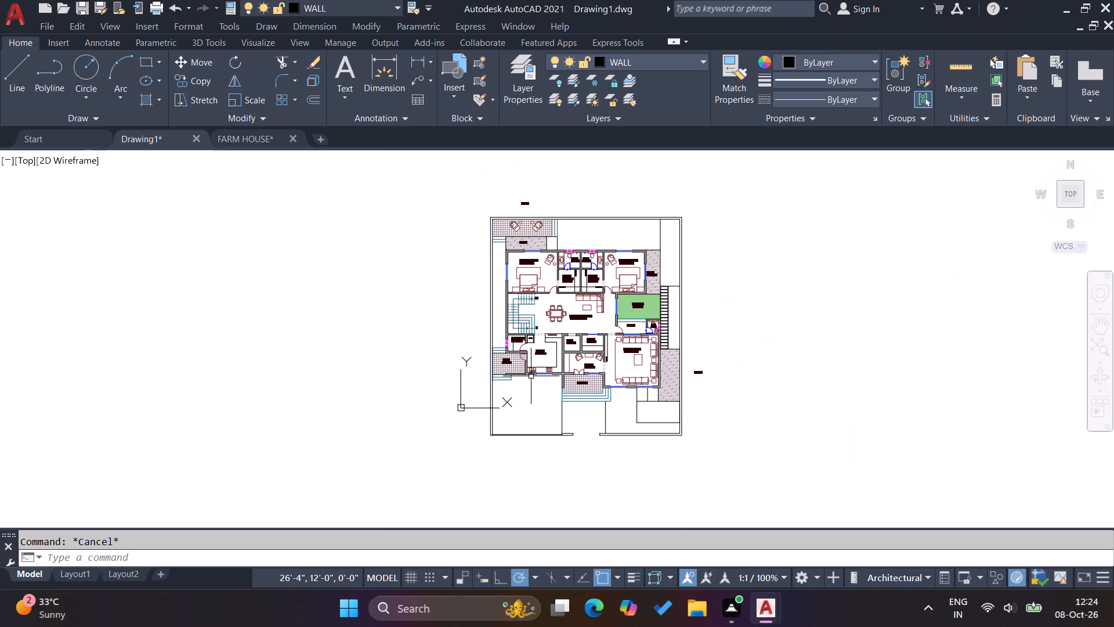
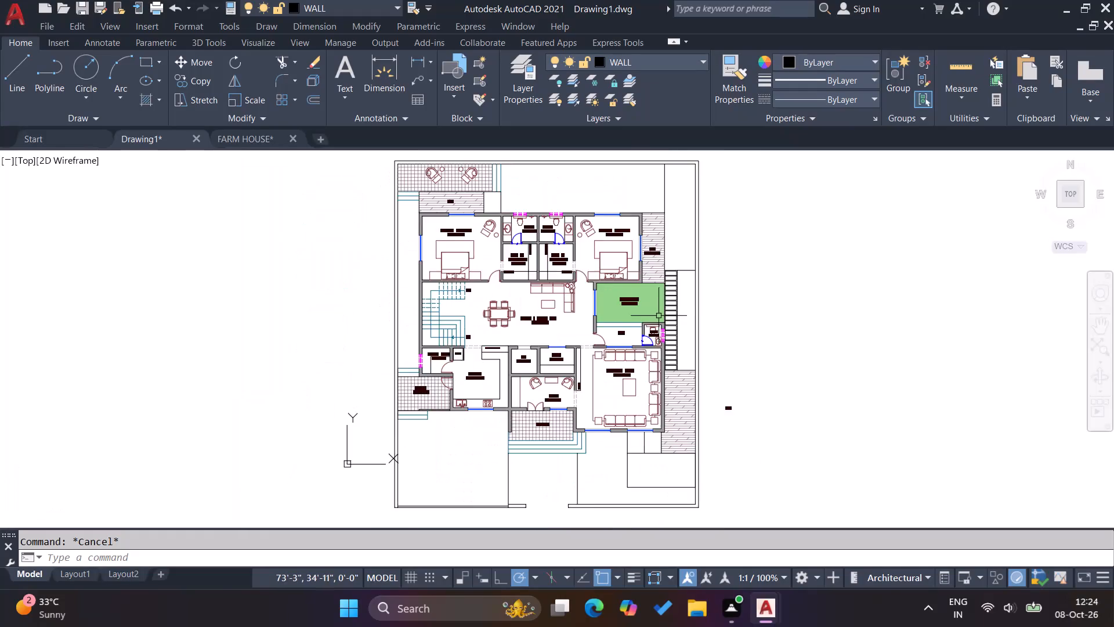
Start a hatch using the Solid pattern with the PANTONE 16-1522 TCX colour.
{"action": "scroll", "coordinate": [660, 316], "scroll_direction": "up", "scroll_amount": 2}
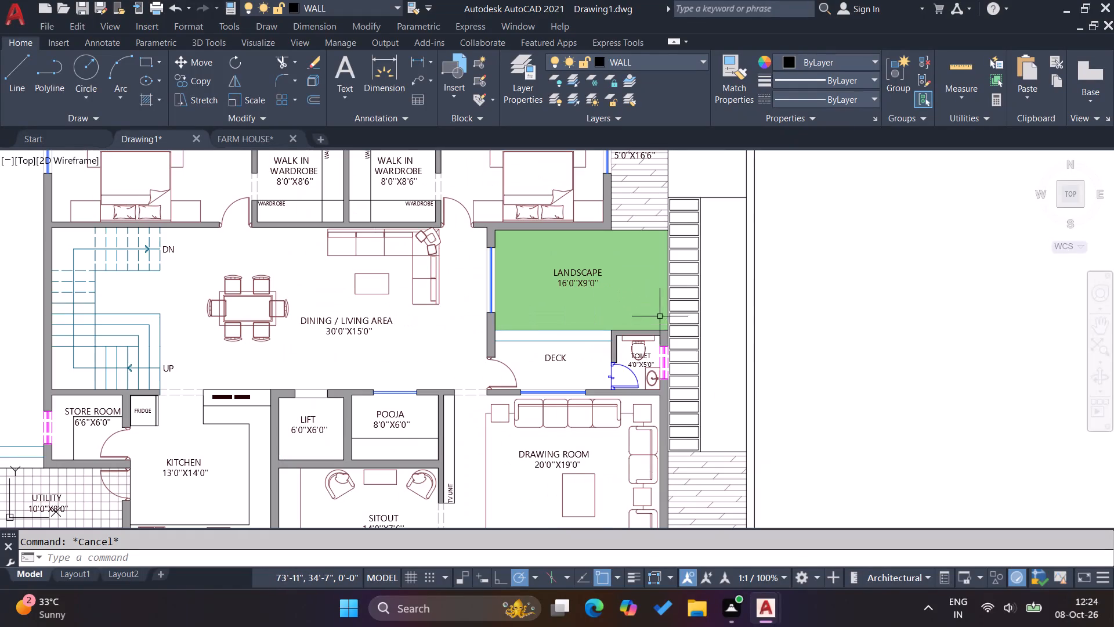
{"action": "key", "text": "h"}
{"action": "key", "text": "Return"}
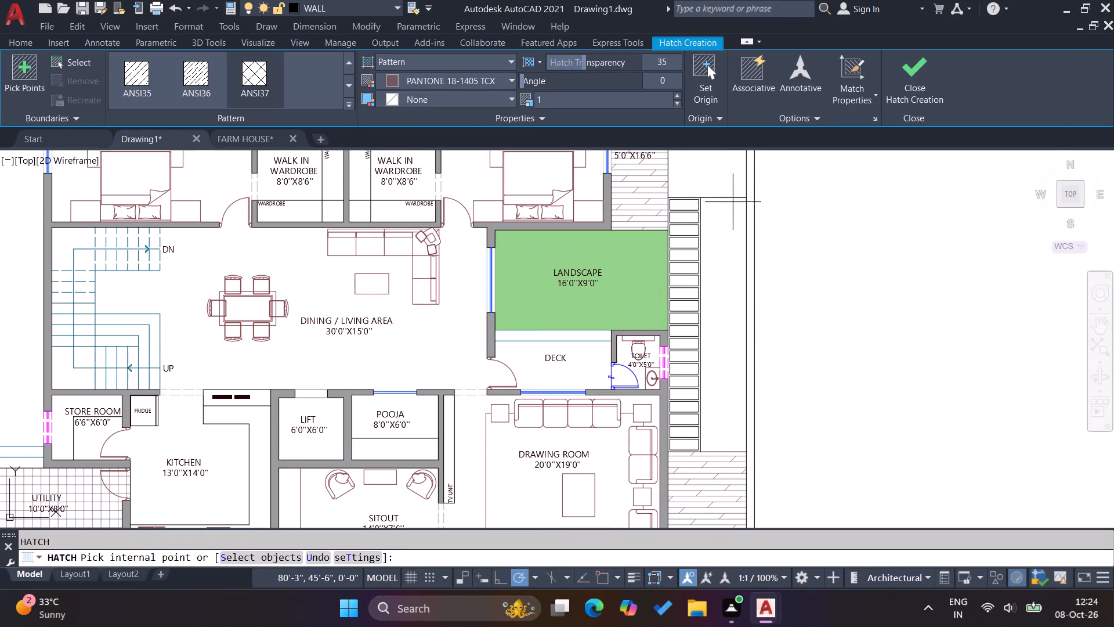
{"action": "left_click", "coordinate": [440, 80]}
{"action": "left_click", "coordinate": [343, 56]}
{"action": "double_click", "coordinate": [347, 59]}
{"action": "left_click", "coordinate": [347, 59]}
{"action": "left_click", "coordinate": [152, 68]}
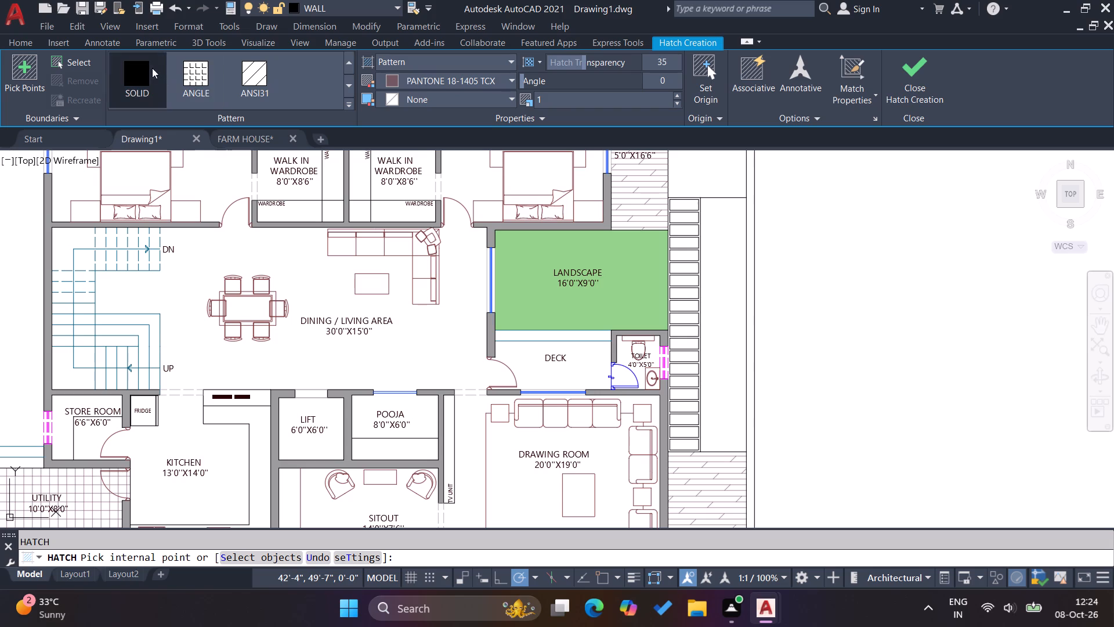
{"action": "left_click", "coordinate": [461, 81]}
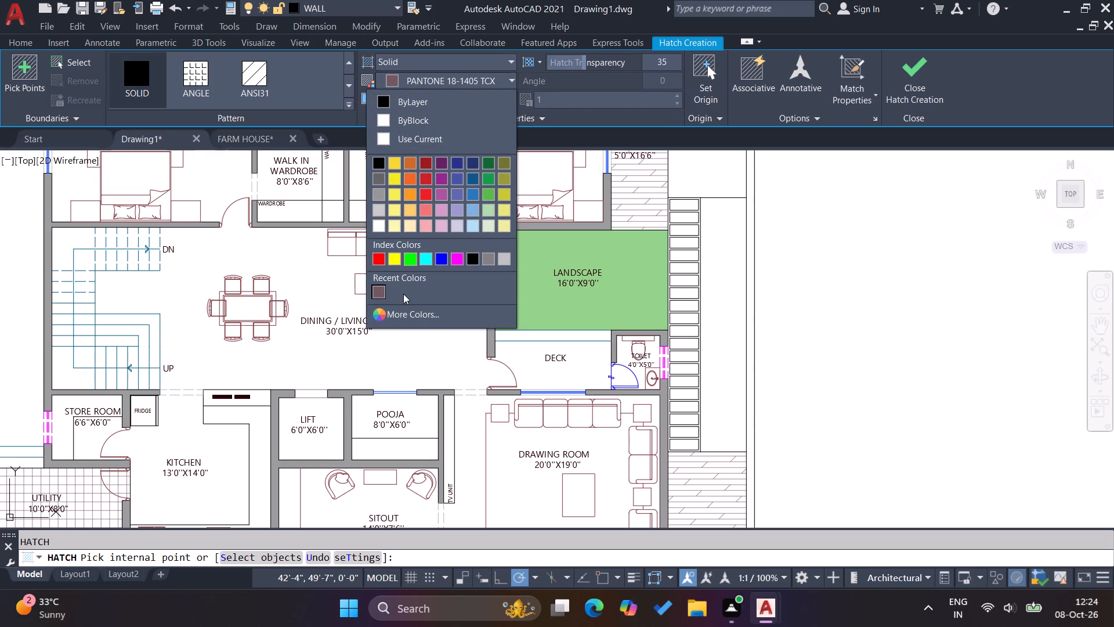
{"action": "left_click", "coordinate": [407, 308]}
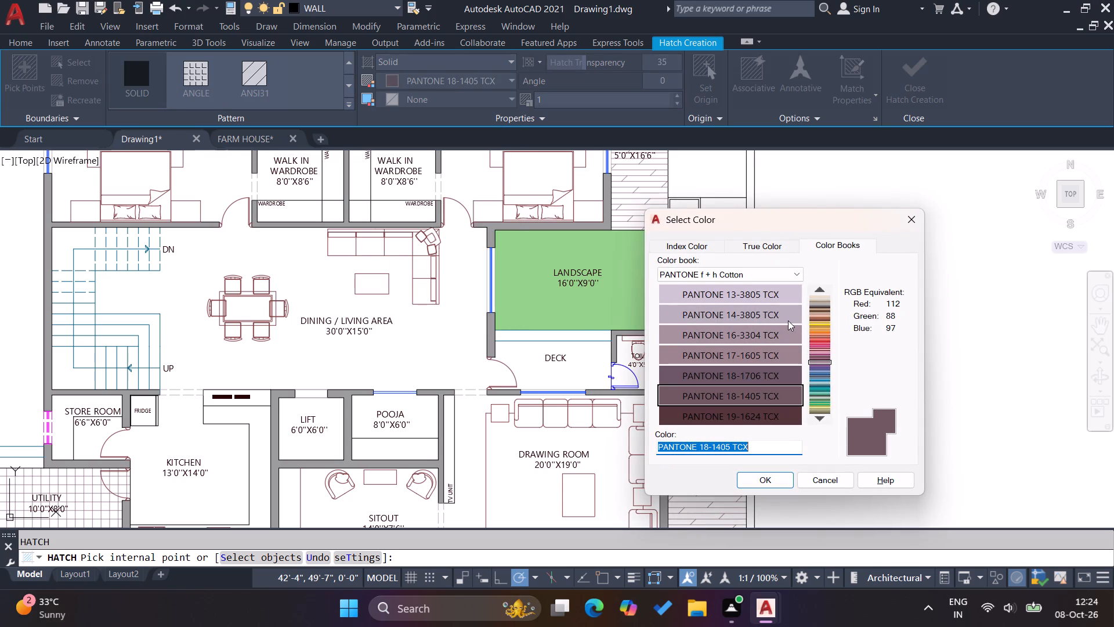
{"action": "scroll", "coordinate": [784, 341], "scroll_direction": "down", "scroll_amount": 1}
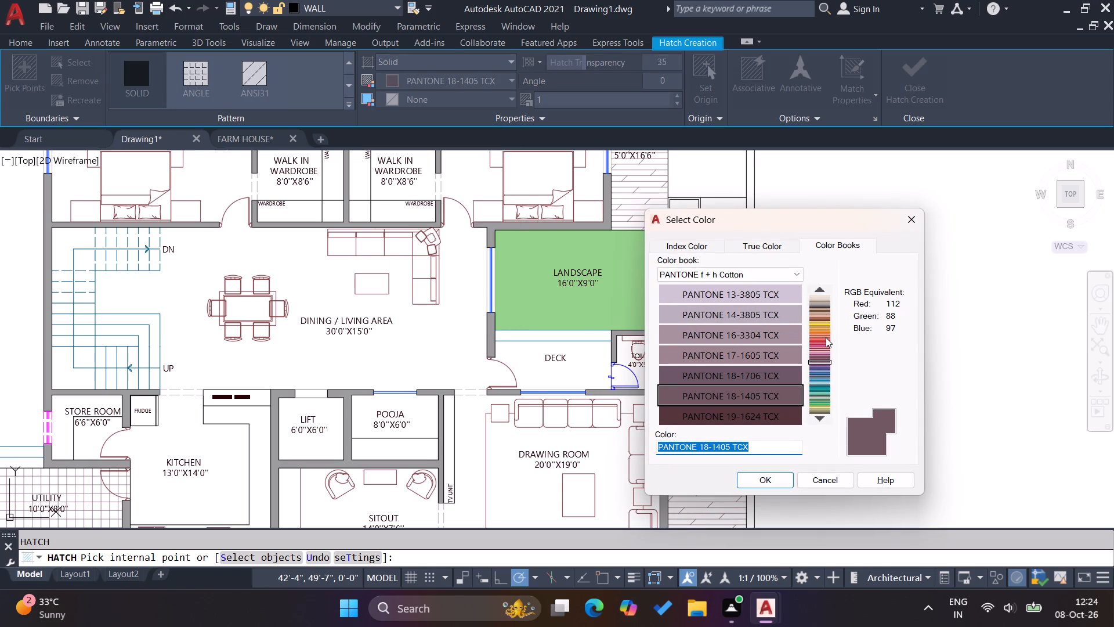
{"action": "left_click", "coordinate": [826, 337]}
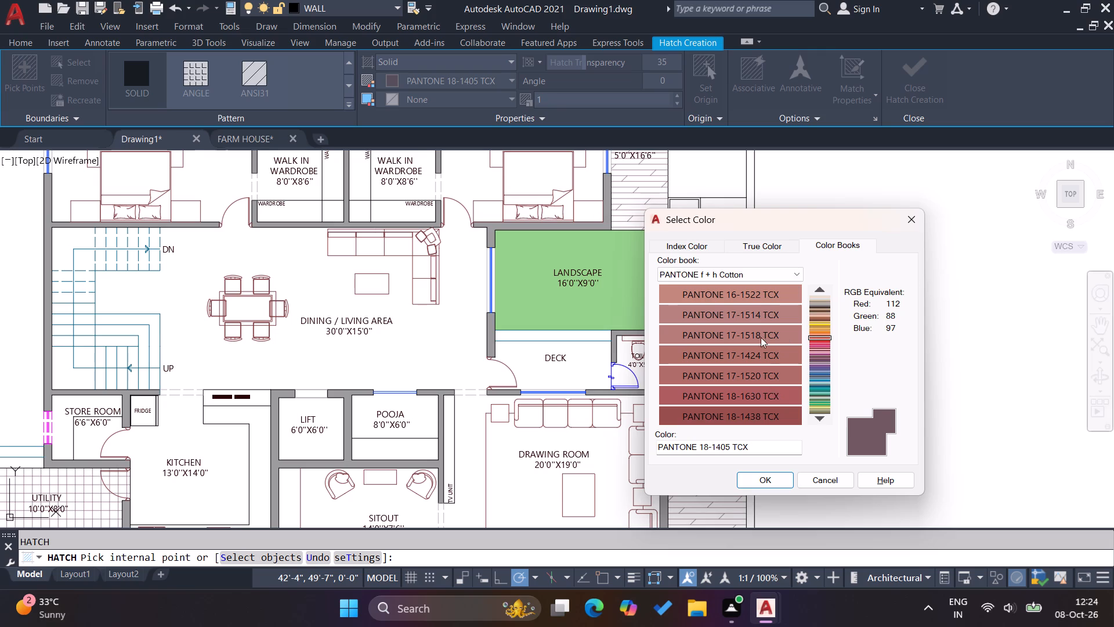
{"action": "left_click", "coordinate": [768, 295]}
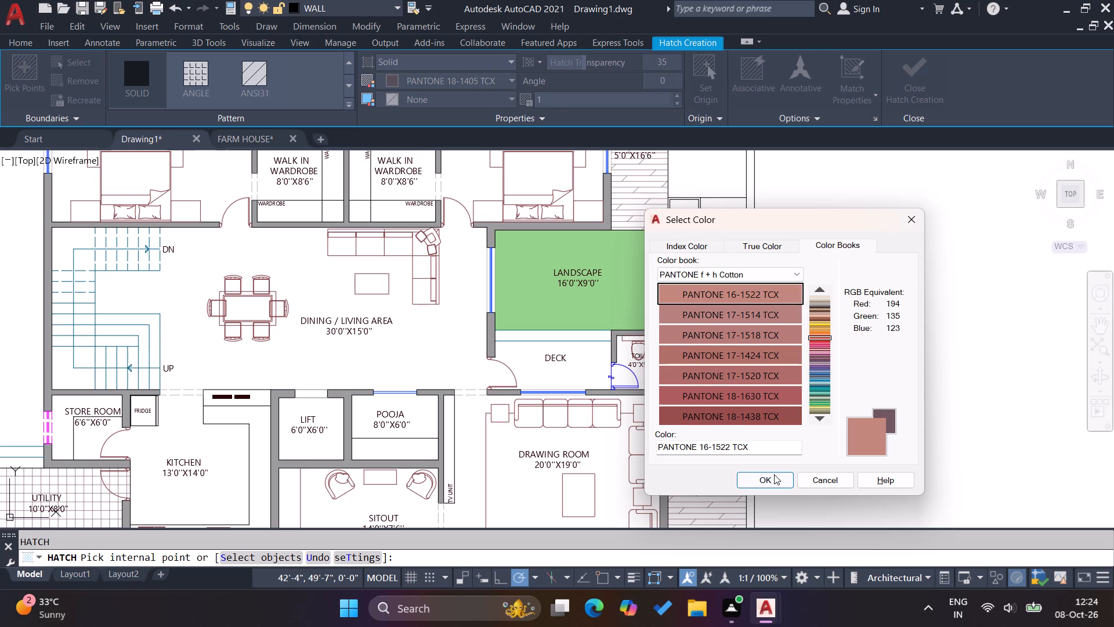
{"action": "left_click", "coordinate": [773, 476]}
Fill the upper ten paving slabs of the strip beside the landscape area with the solid hatch.
{"action": "left_click", "coordinate": [690, 204]}
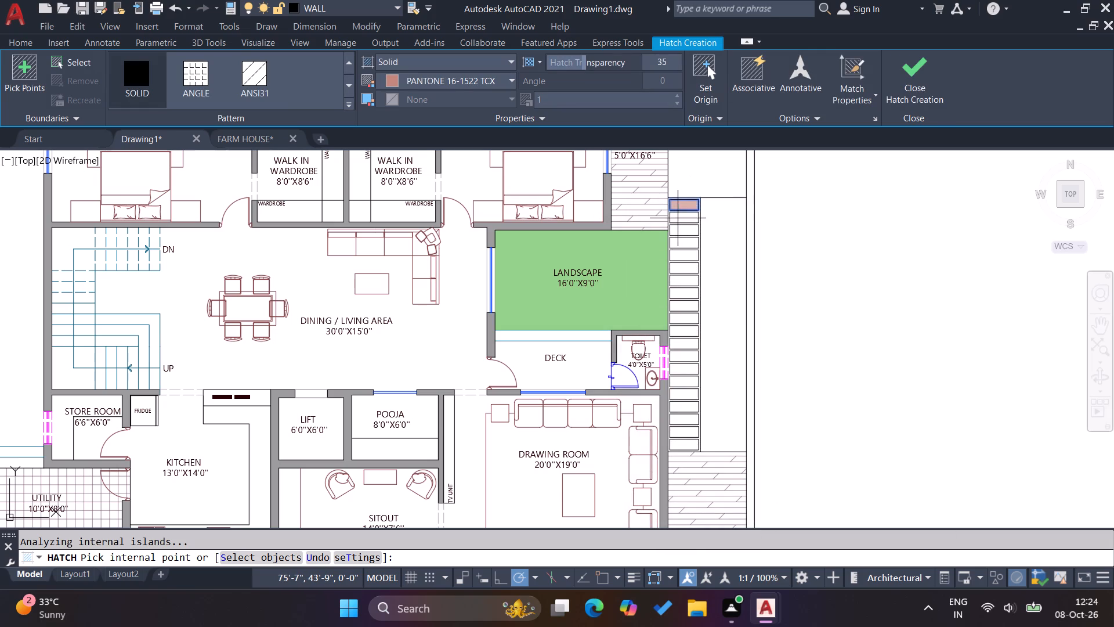
{"action": "left_click", "coordinate": [678, 219]}
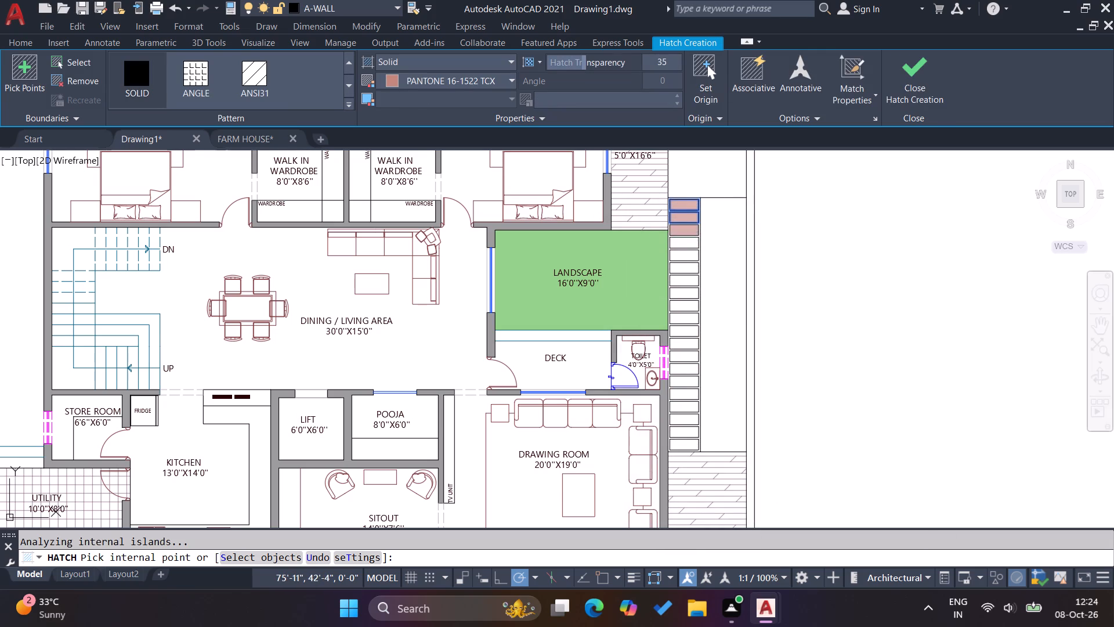
{"action": "left_click", "coordinate": [681, 233]}
{"action": "left_click", "coordinate": [683, 244]}
{"action": "left_click", "coordinate": [681, 256]}
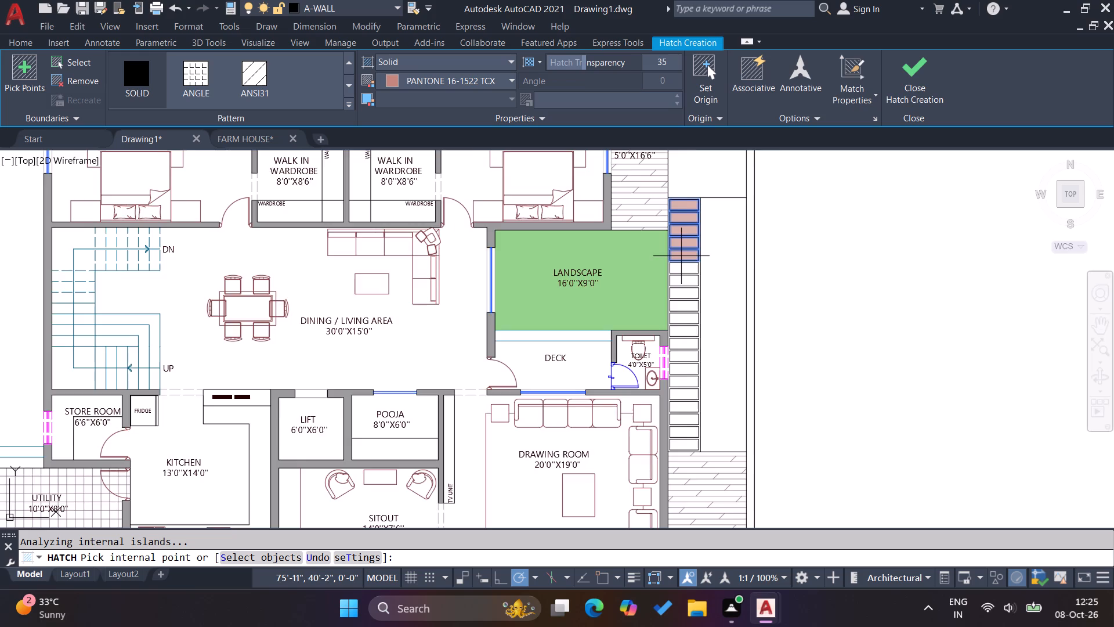
{"action": "scroll", "coordinate": [685, 271], "scroll_direction": "up", "scroll_amount": 3}
{"action": "left_click", "coordinate": [689, 278]}
{"action": "left_click", "coordinate": [691, 310]}
{"action": "left_click", "coordinate": [690, 354]}
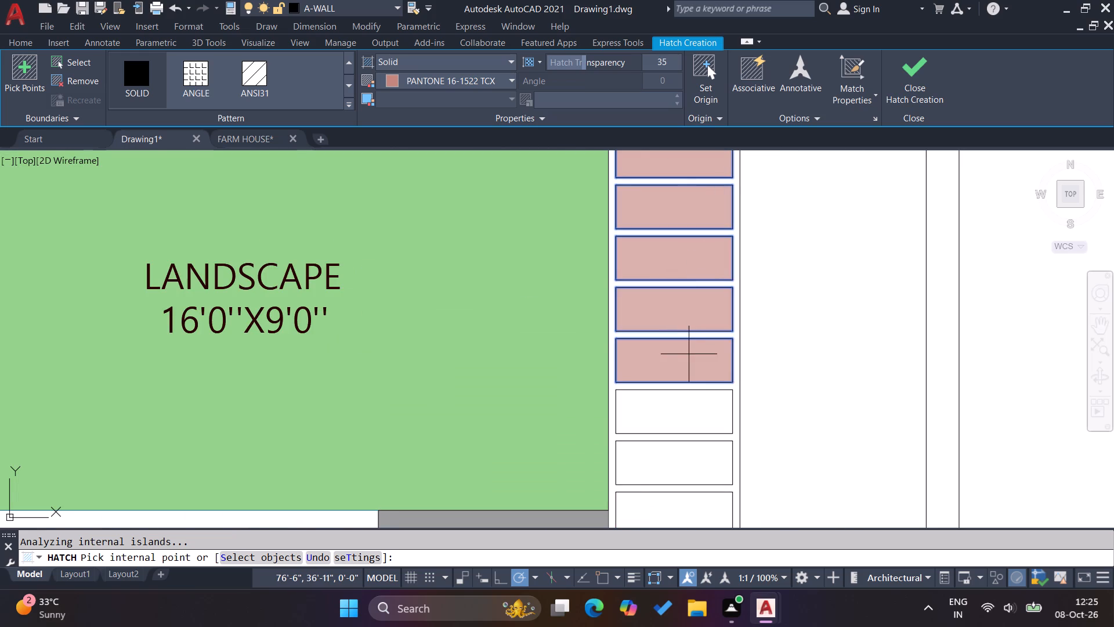
{"action": "scroll", "coordinate": [661, 313], "scroll_direction": "down", "scroll_amount": 3}
{"action": "scroll", "coordinate": [672, 344], "scroll_direction": "up", "scroll_amount": 3}
{"action": "left_click", "coordinate": [653, 335]}
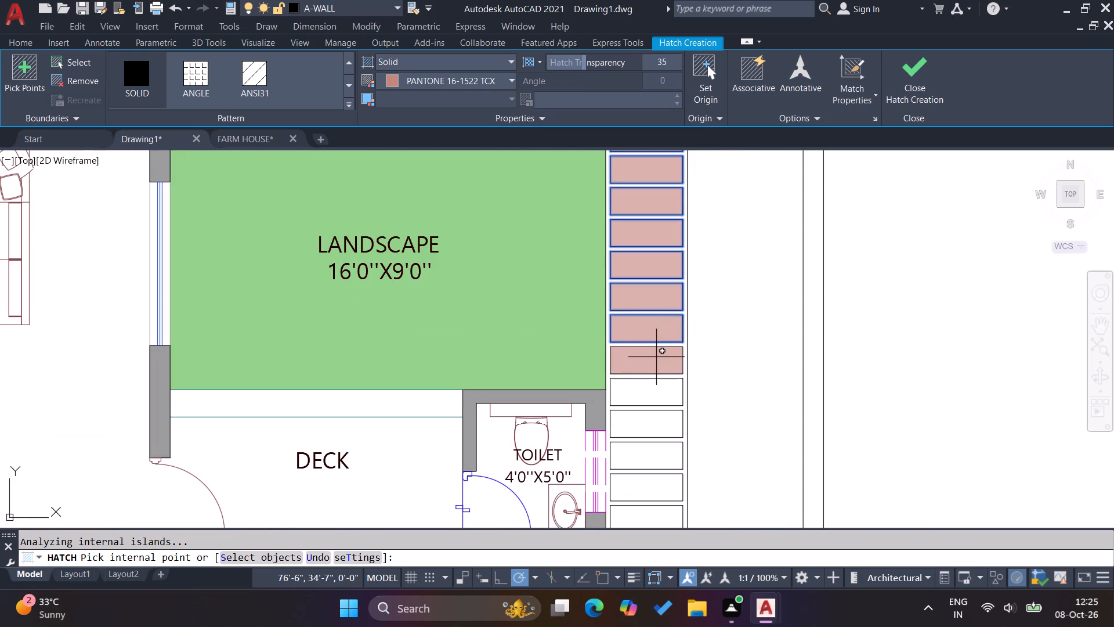
{"action": "left_click", "coordinate": [652, 352]}
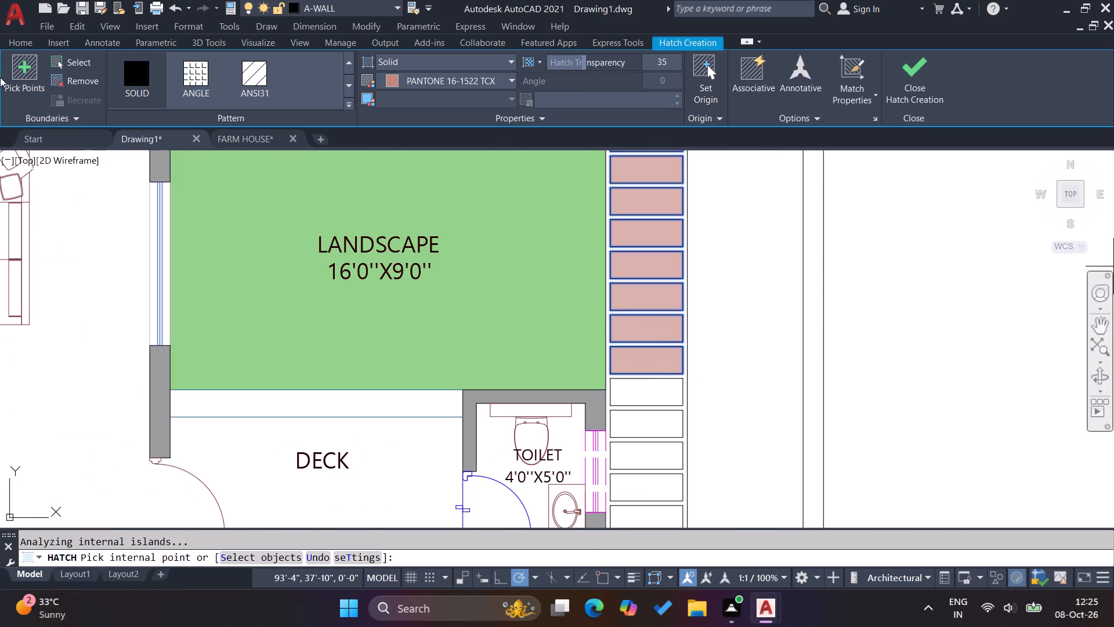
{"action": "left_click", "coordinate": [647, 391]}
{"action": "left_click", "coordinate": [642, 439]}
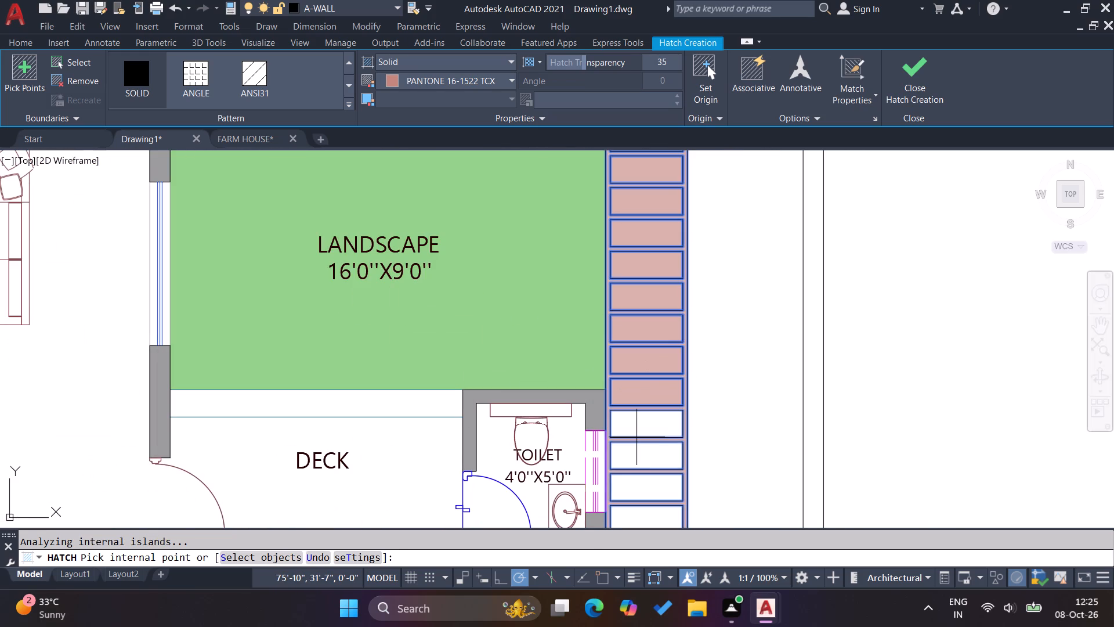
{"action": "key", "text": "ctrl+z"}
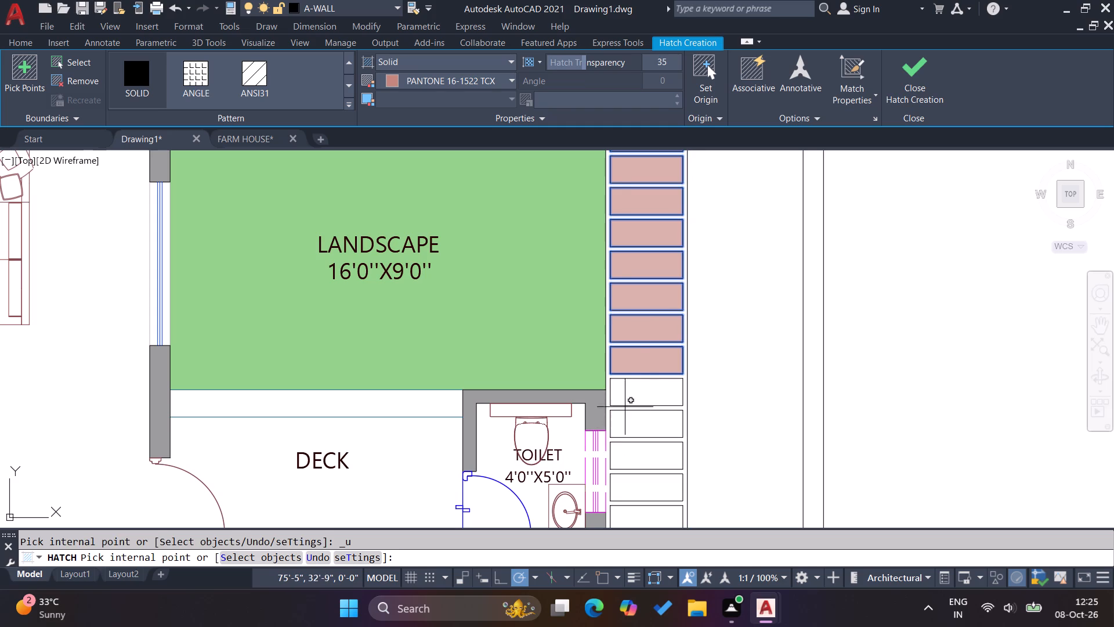
Fill the remaining ten slabs, down to the lower wood-hatched deck, with the same solid hatch and finish the hatch.
{"action": "left_click", "coordinate": [625, 399]}
{"action": "left_click", "coordinate": [634, 426]}
{"action": "left_click", "coordinate": [634, 452]}
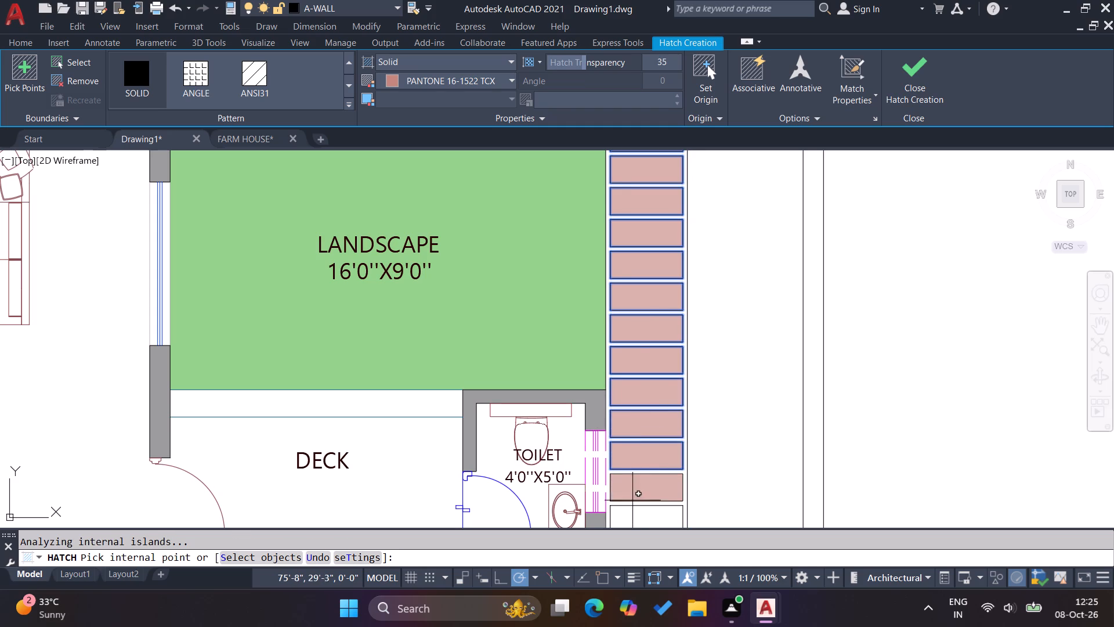
{"action": "left_click", "coordinate": [630, 495]}
{"action": "scroll", "coordinate": [469, 286], "scroll_direction": "down", "scroll_amount": 2}
{"action": "scroll", "coordinate": [532, 311], "scroll_direction": "down", "scroll_amount": 1}
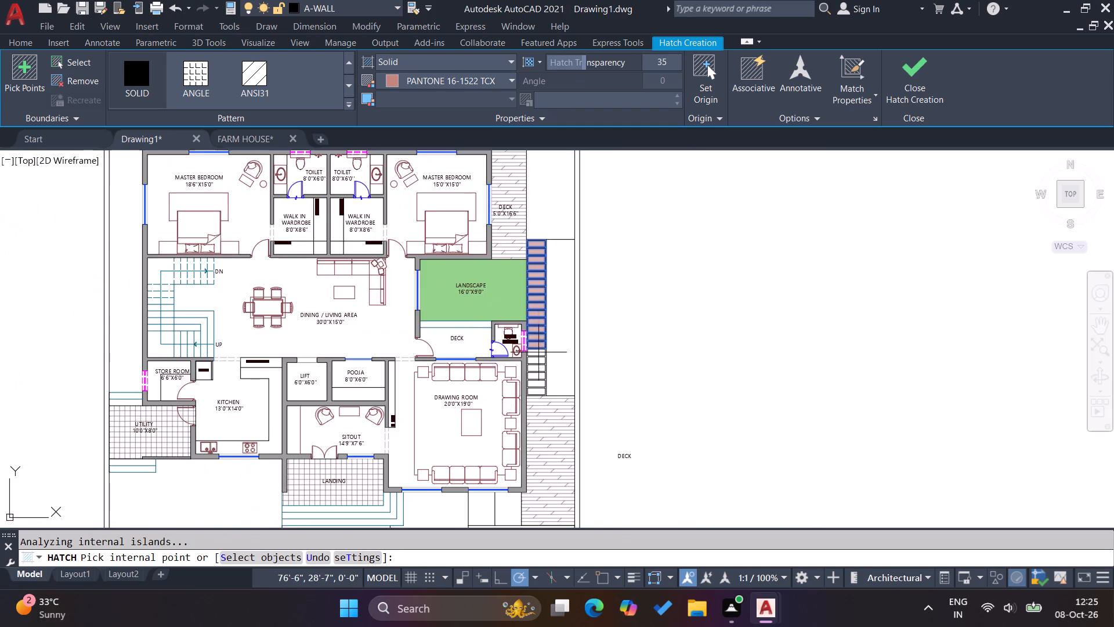
{"action": "scroll", "coordinate": [539, 369], "scroll_direction": "up", "scroll_amount": 3}
{"action": "left_click", "coordinate": [527, 311]}
{"action": "left_click", "coordinate": [526, 337]}
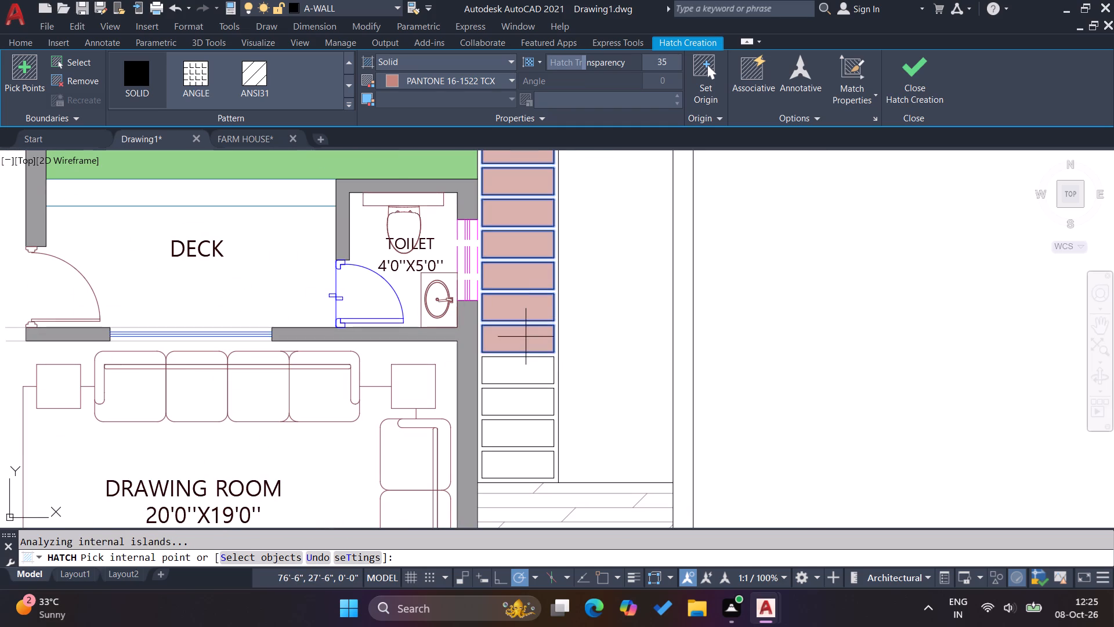
{"action": "left_click", "coordinate": [529, 368]}
{"action": "left_click", "coordinate": [522, 398]}
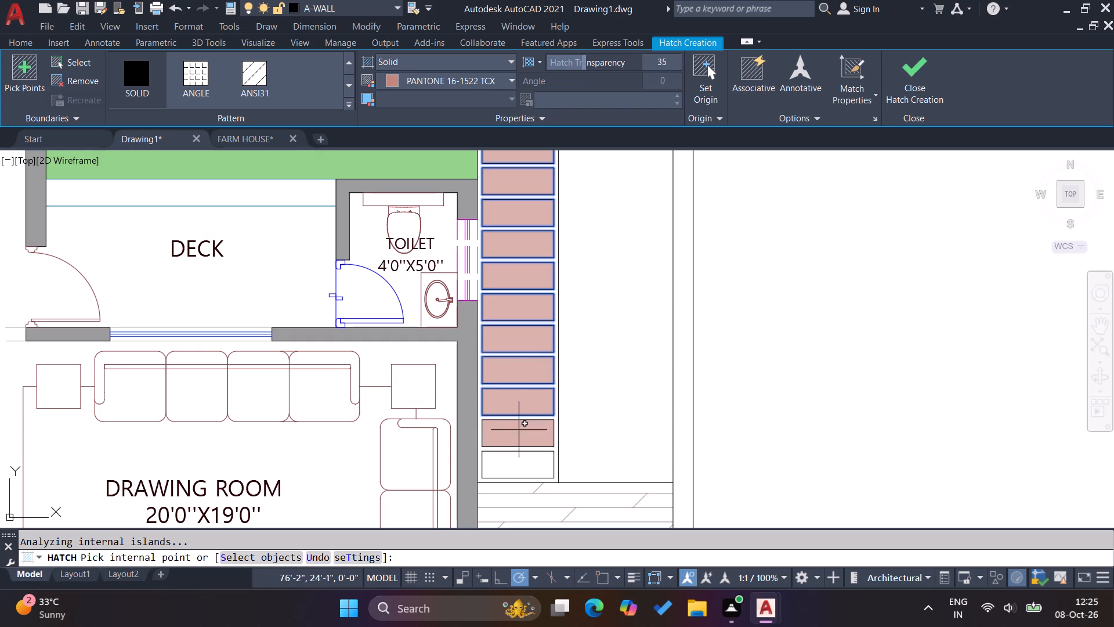
{"action": "left_click", "coordinate": [518, 433]}
{"action": "left_click", "coordinate": [513, 463]}
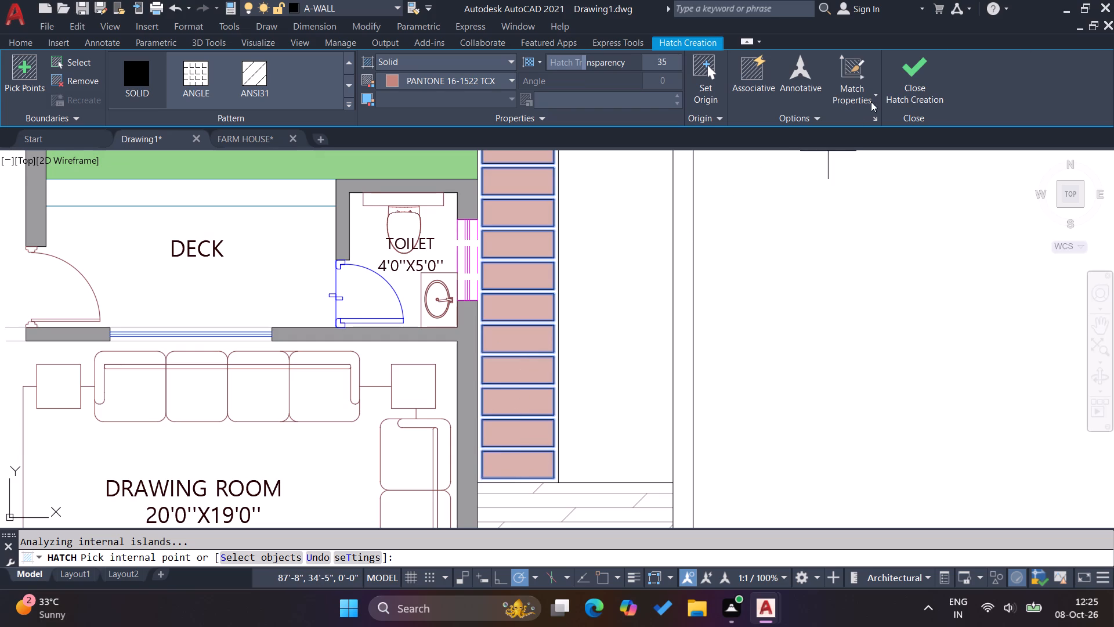
{"action": "left_click", "coordinate": [896, 80]}
{"action": "key", "text": "Escape"}
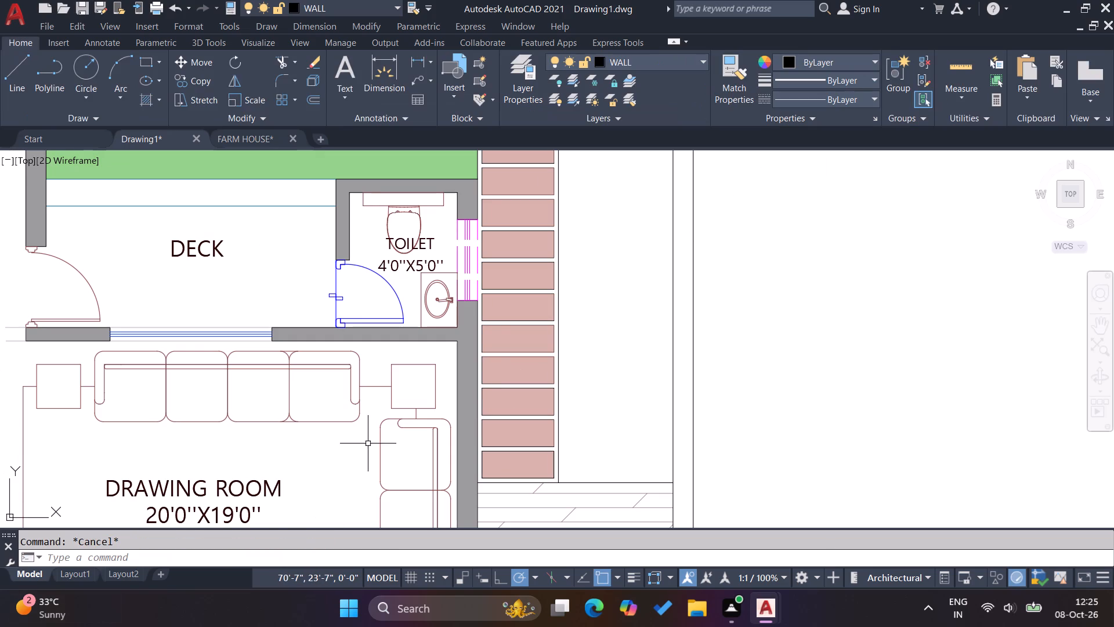
Send the paving slabs' solid hatch to the back of the draw order.
{"action": "key", "text": "Escape"}
{"action": "key", "text": "Escape"}
{"action": "left_click", "coordinate": [501, 340]}
{"action": "right_click", "coordinate": [500, 340]}
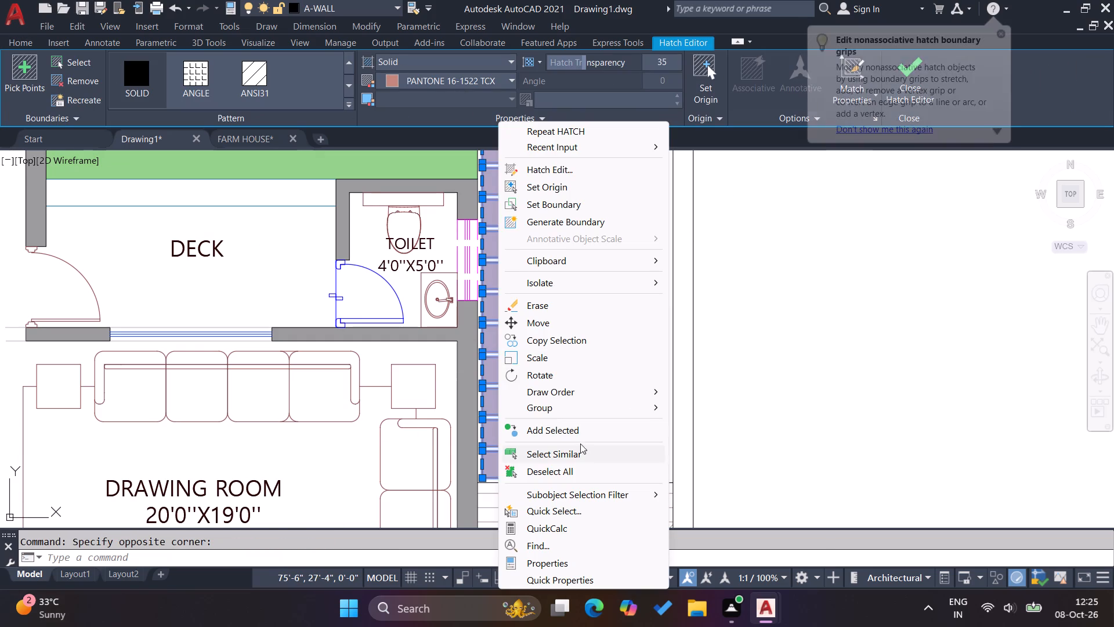
{"action": "left_click", "coordinate": [572, 394]}
{"action": "left_click", "coordinate": [715, 410]}
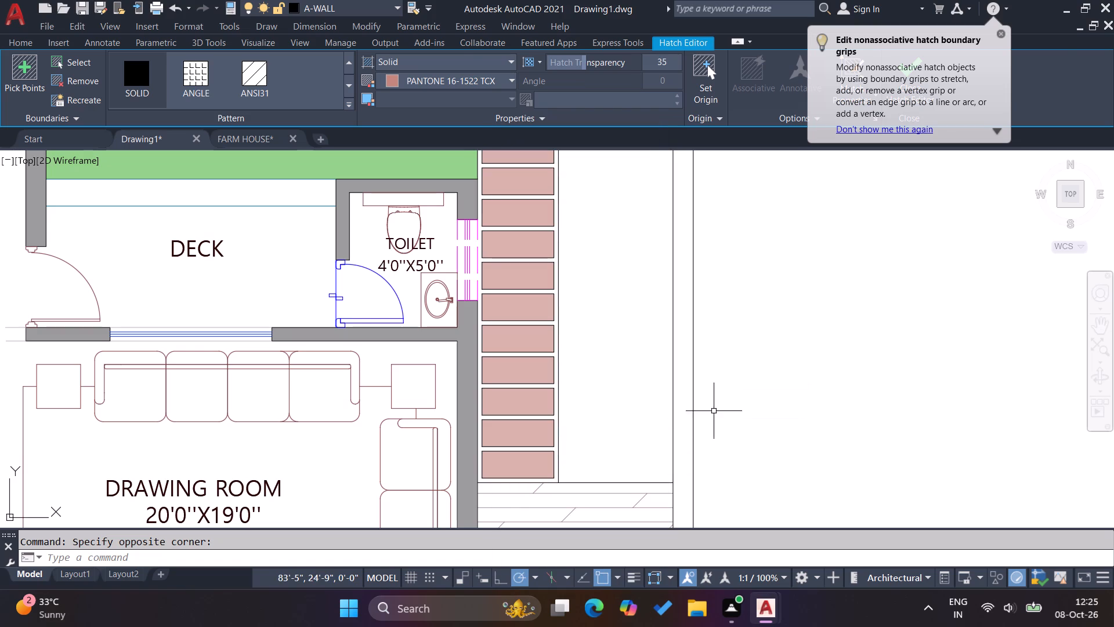
{"action": "key", "text": "Escape"}
{"action": "key", "text": "Escape"}
{"action": "key", "text": "Escape"}
Send the green landscape hatch to the back of the draw order.
{"action": "scroll", "coordinate": [613, 480], "scroll_direction": "down", "scroll_amount": 2}
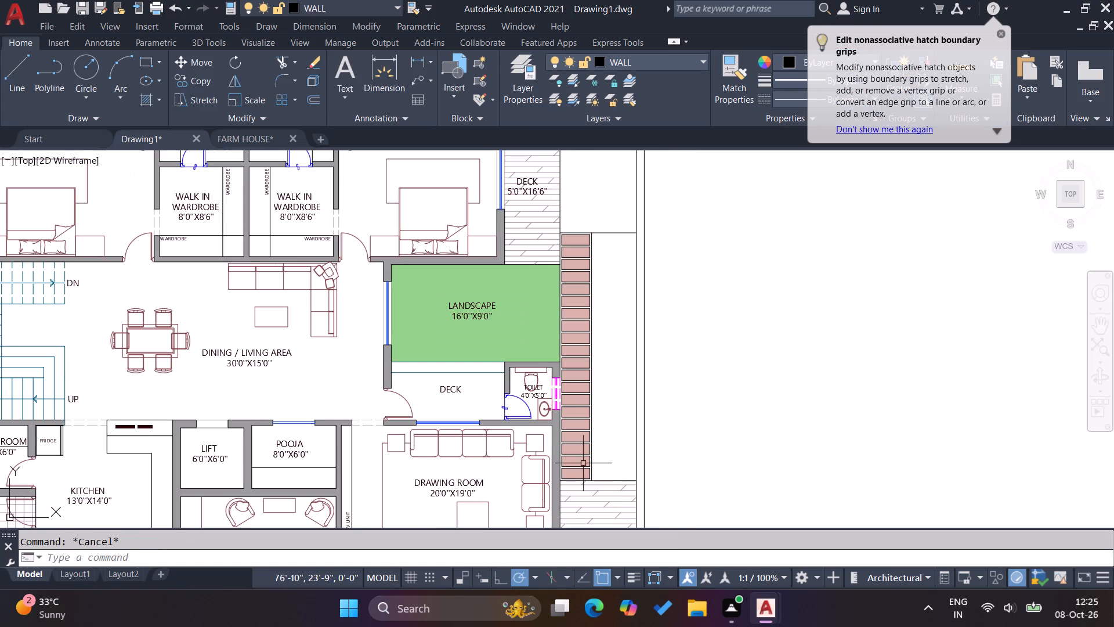
{"action": "left_click", "coordinate": [440, 333]}
{"action": "right_click", "coordinate": [441, 332]}
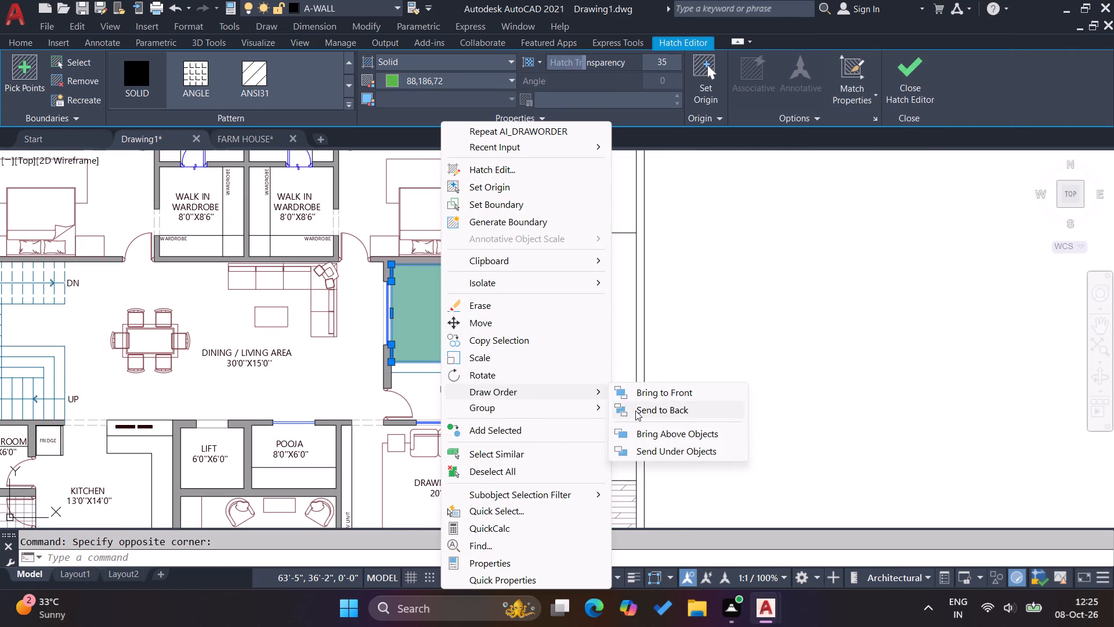
{"action": "left_click", "coordinate": [635, 410]}
{"action": "key", "text": "Escape"}
{"action": "key", "text": "Escape"}
{"action": "key", "text": "Escape"}
{"action": "key", "text": "Escape"}
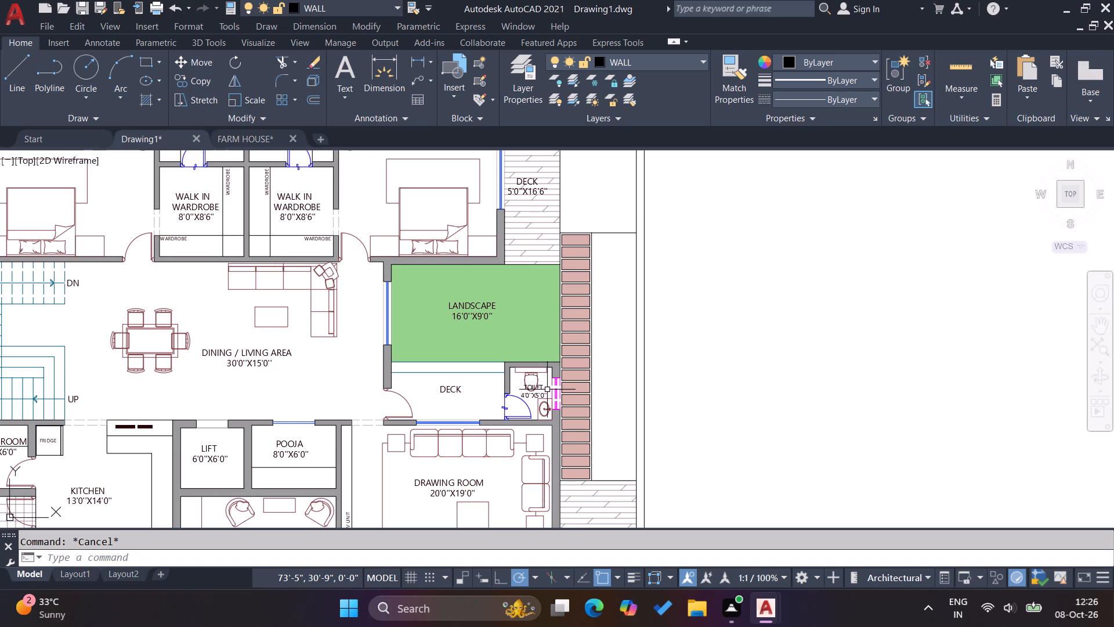
{"action": "key", "text": "Escape"}
{"action": "key", "text": "Escape"}
{"action": "key", "text": "Escape"}
Move the door between the living area and the deck out of its opening, into the dining/living area.
{"action": "scroll", "coordinate": [555, 392], "scroll_direction": "down", "scroll_amount": 3}
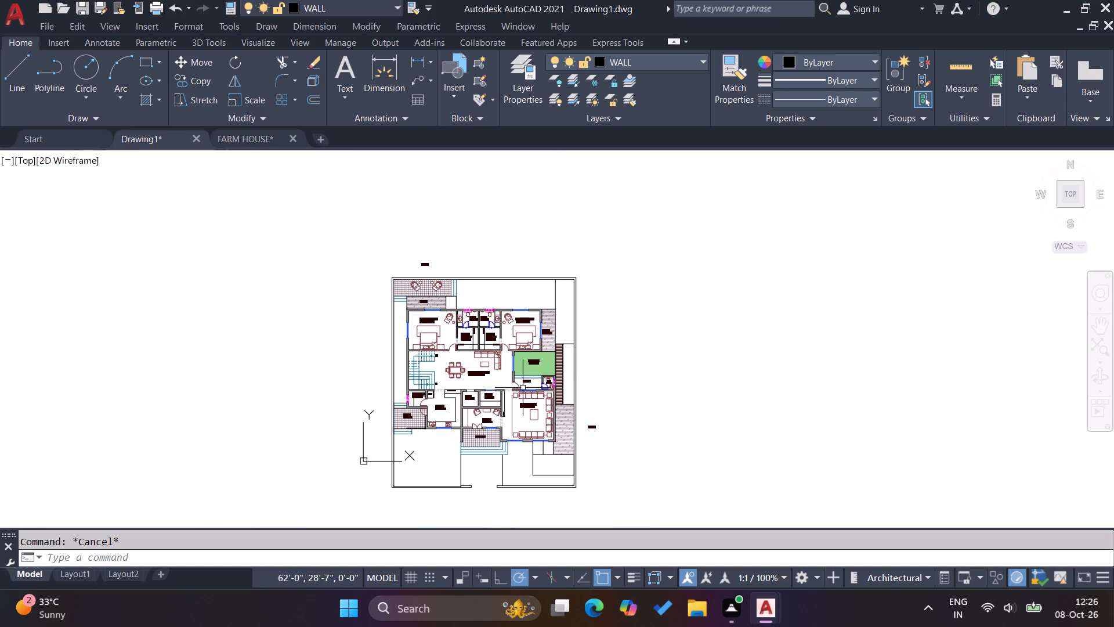
{"action": "scroll", "coordinate": [523, 386], "scroll_direction": "up", "scroll_amount": 3}
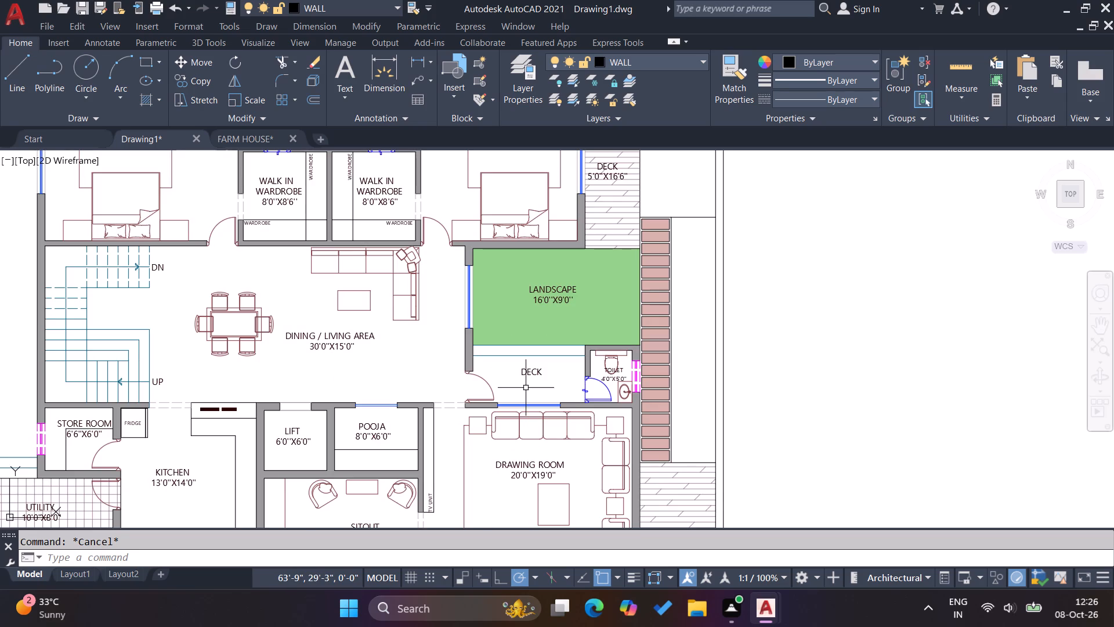
{"action": "left_click", "coordinate": [494, 393]}
{"action": "key", "text": "m"}
{"action": "key", "text": "Return"}
{"action": "left_click", "coordinate": [494, 392]}
{"action": "left_click", "coordinate": [423, 380]}
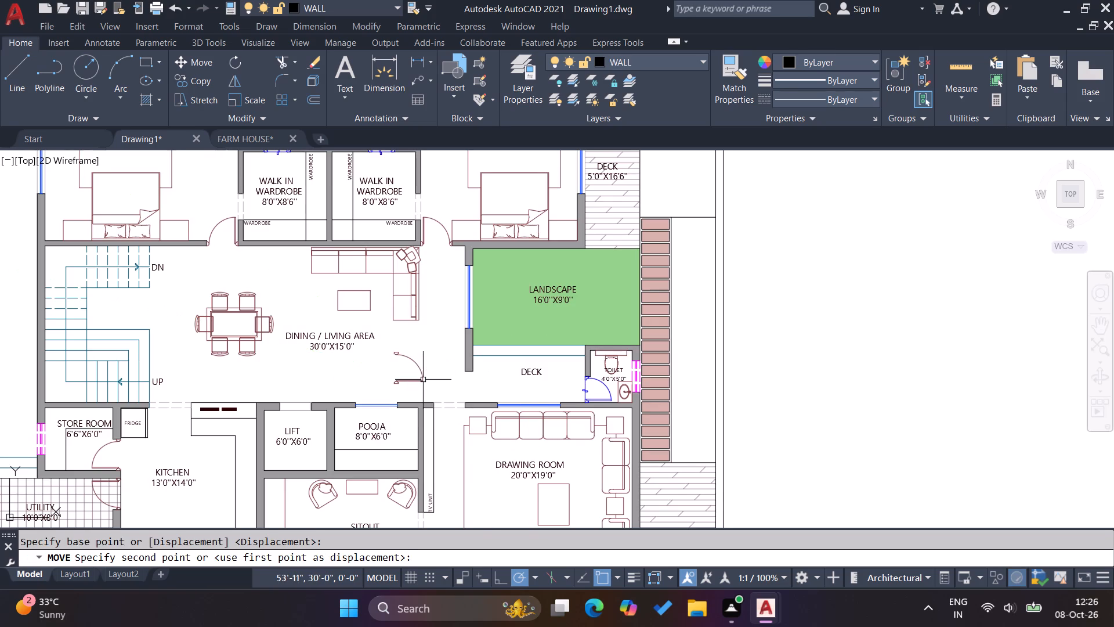
{"action": "key", "text": "Escape"}
{"action": "key", "text": "k"}
{"action": "key", "text": "Escape"}
{"action": "key", "text": "Escape"}
Draw a line closing the deck's door opening along the living-area side, from the wall corner to the wall below.
{"action": "key", "text": "l"}
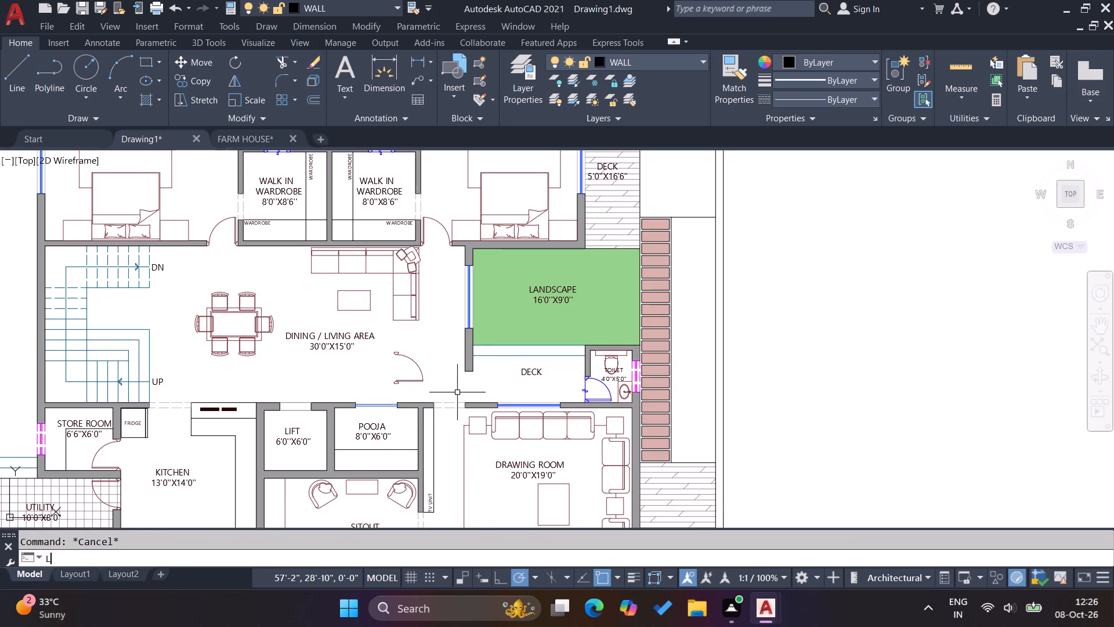
{"action": "key", "text": "Return"}
{"action": "scroll", "coordinate": [470, 386], "scroll_direction": "up", "scroll_amount": 4}
{"action": "left_click", "coordinate": [419, 303]}
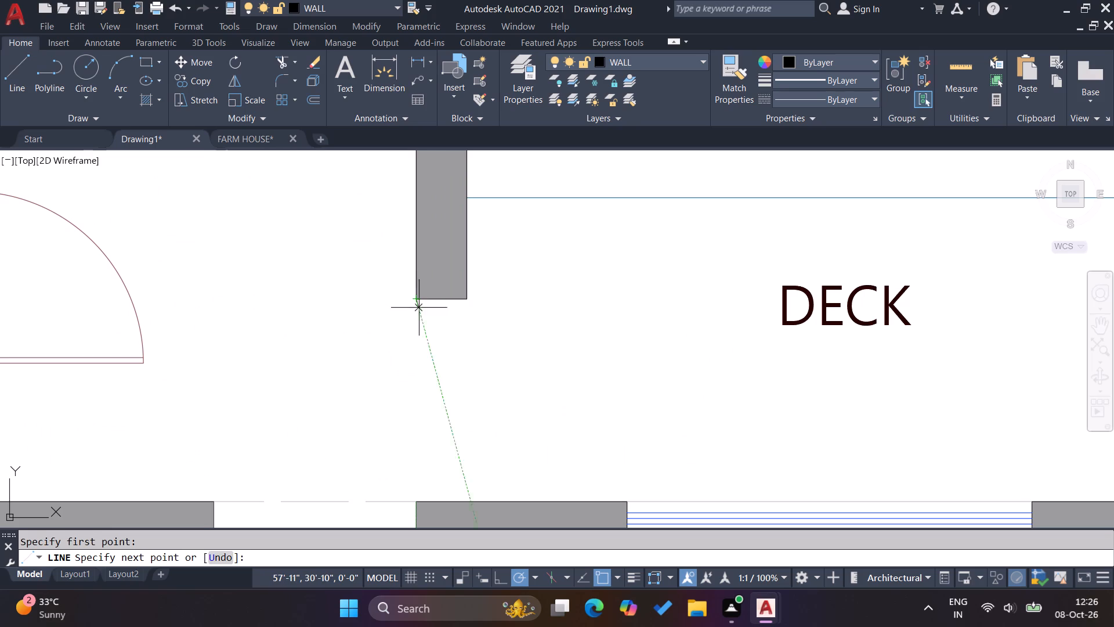
{"action": "left_click", "coordinate": [417, 499]}
{"action": "key", "text": "Return"}
Draw a line closing the toilet's door opening on the deck side, from the wall corner to the drawing room wall.
{"action": "scroll", "coordinate": [387, 449], "scroll_direction": "down", "scroll_amount": 2}
{"action": "scroll", "coordinate": [701, 439], "scroll_direction": "up", "scroll_amount": 2}
{"action": "key", "text": "Return"}
{"action": "left_click", "coordinate": [697, 351]}
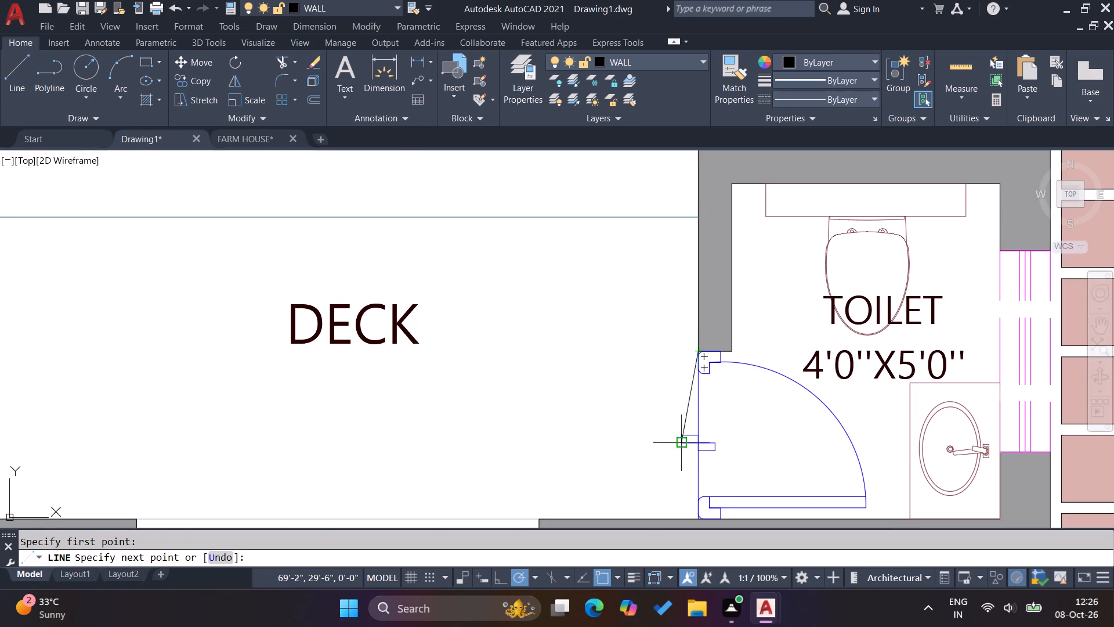
{"action": "left_click", "coordinate": [698, 524]}
{"action": "key", "text": "Escape"}
{"action": "key", "text": "Escape"}
{"action": "scroll", "coordinate": [554, 463], "scroll_direction": "down", "scroll_amount": 2}
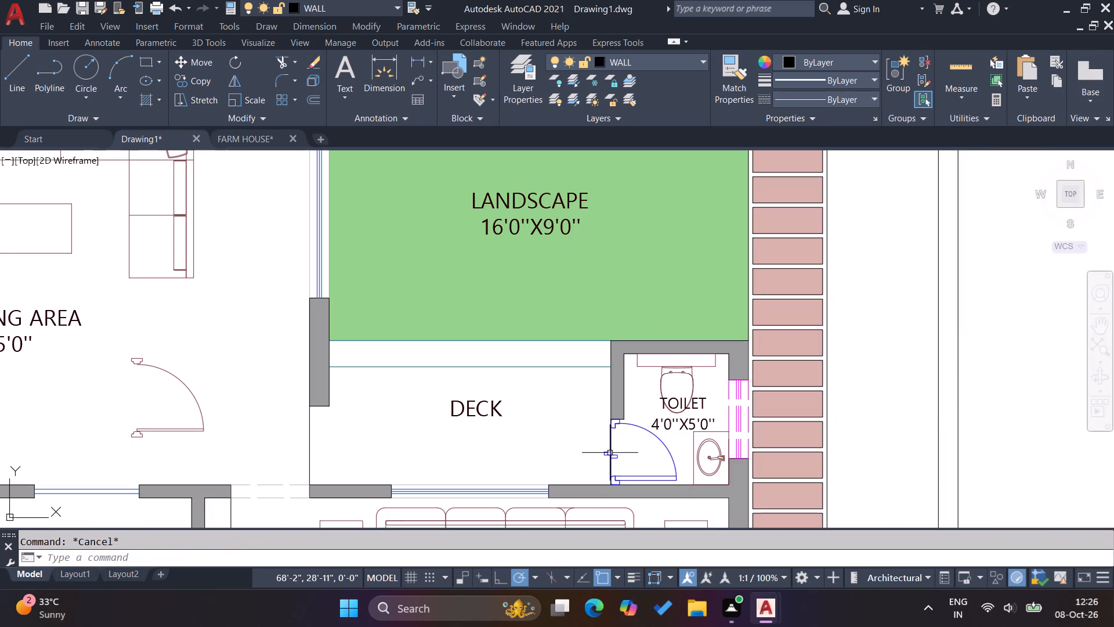
Move the toilet door out of its opening, into the empty strip beyond the paving slabs.
{"action": "left_click", "coordinate": [670, 452]}
{"action": "key", "text": "m"}
{"action": "key", "text": "Return"}
{"action": "left_click", "coordinate": [660, 466]}
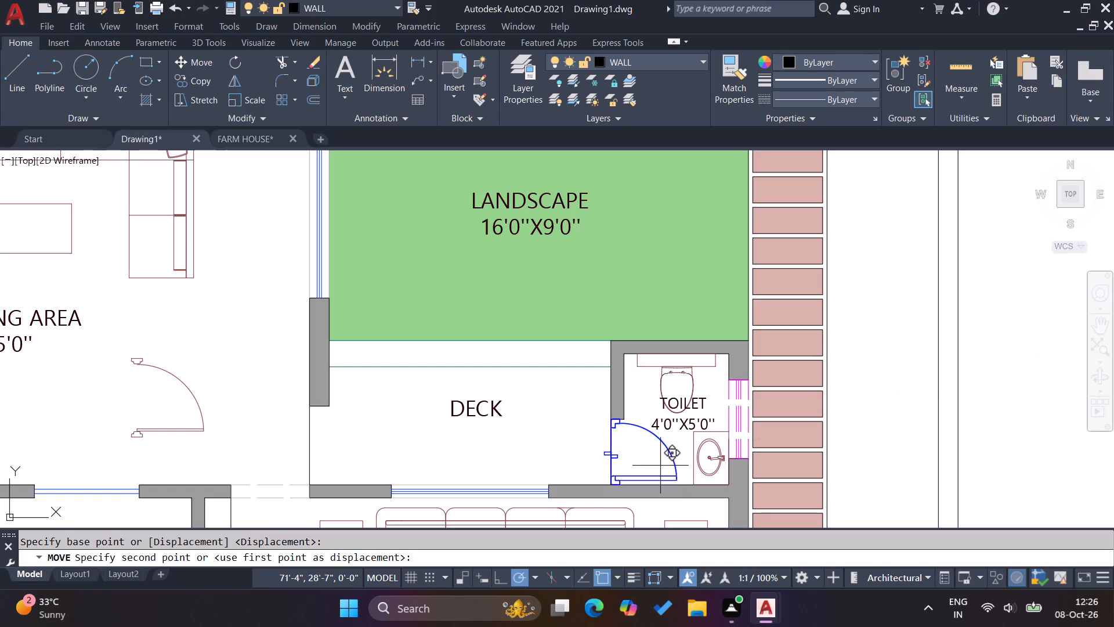
{"action": "left_click", "coordinate": [913, 357]}
{"action": "key", "text": "Escape"}
{"action": "key", "text": "Escape"}
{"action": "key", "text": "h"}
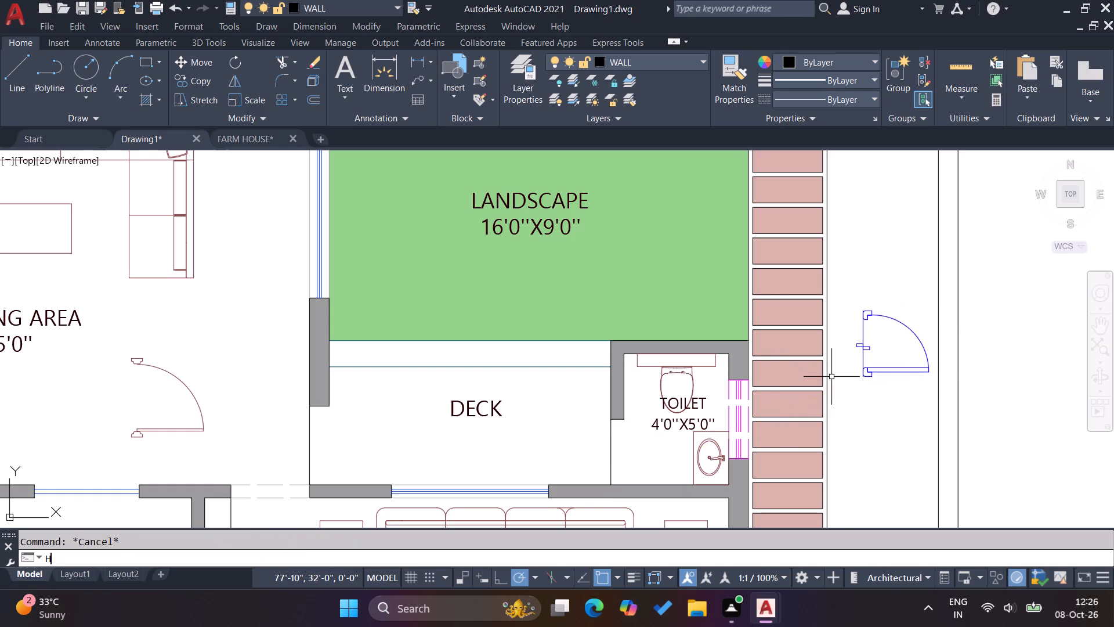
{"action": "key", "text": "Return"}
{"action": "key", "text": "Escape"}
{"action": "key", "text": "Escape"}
Move the DECK label off the deck, into the empty strip above the relocated toilet door.
{"action": "left_click", "coordinate": [494, 401]}
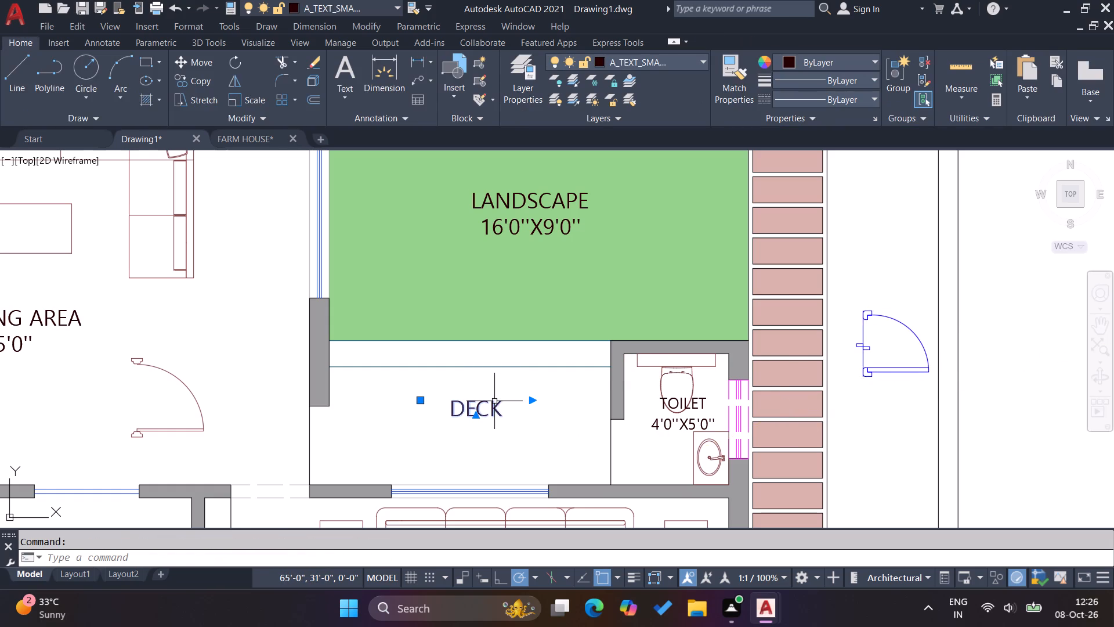
{"action": "key", "text": "m"}
{"action": "key", "text": "Return"}
{"action": "left_click", "coordinate": [490, 410]}
{"action": "left_click", "coordinate": [876, 244]}
{"action": "key", "text": "Escape"}
{"action": "key", "text": "Escape"}
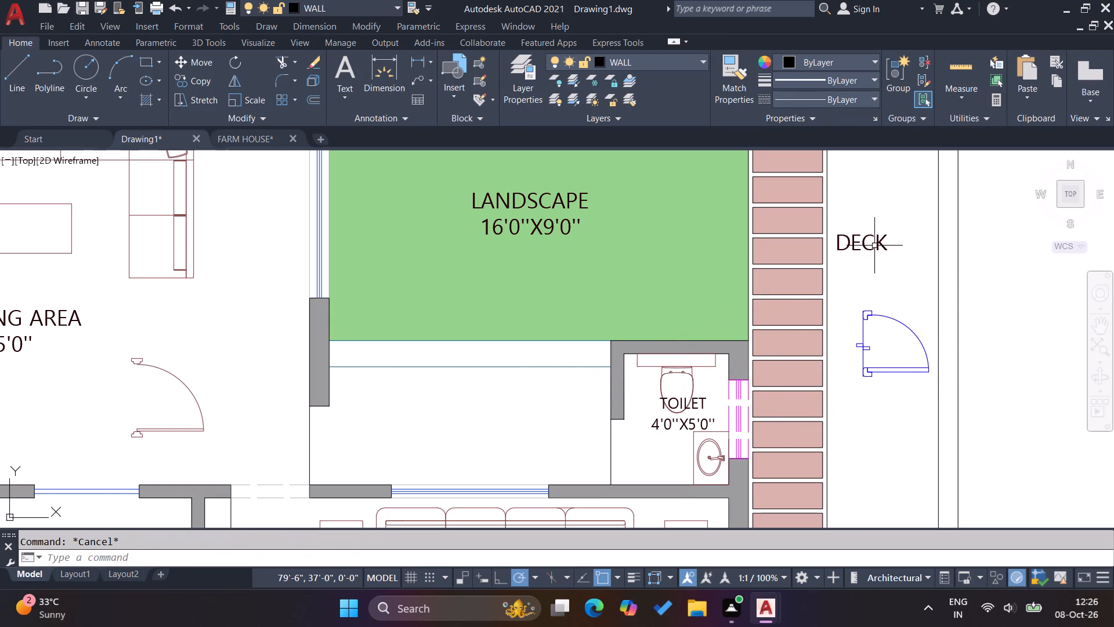
{"action": "key", "text": "Escape"}
Hatch the deck area between the living area and the toilet with the Solid pattern in PANTONE 16-1522 TCX.
{"action": "key", "text": "h"}
{"action": "key", "text": "Return"}
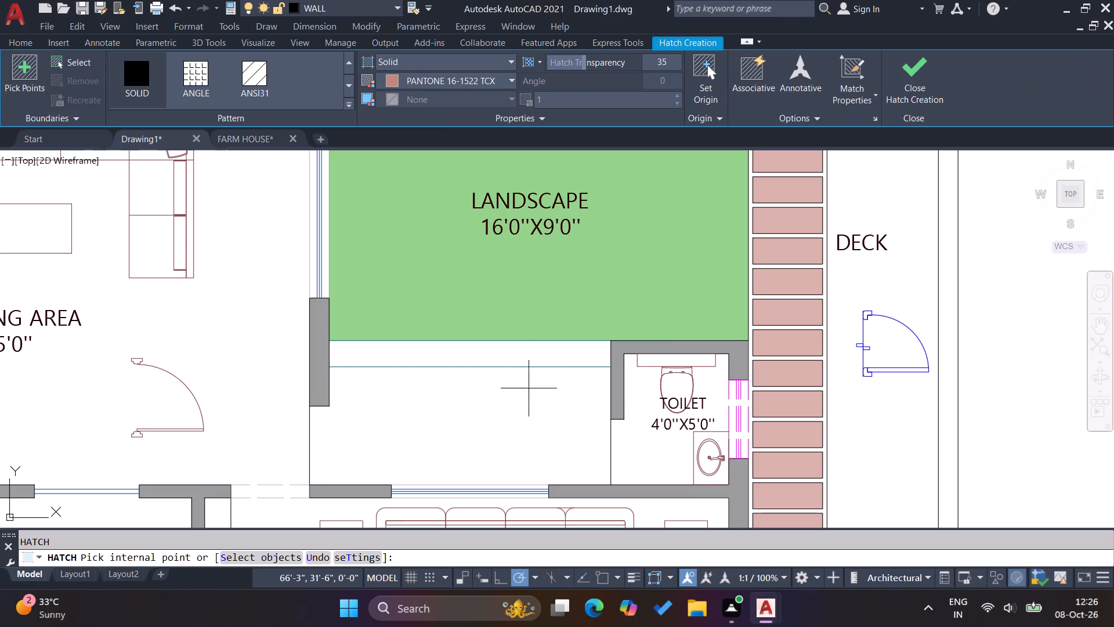
{"action": "left_click", "coordinate": [554, 402]}
{"action": "key", "text": "Escape"}
{"action": "key", "text": "Escape"}
{"action": "key", "text": "Escape"}
Match the properties of the square-grid hatch at the front entrance steps onto the deck's solid hatch.
{"action": "type", "text": "MA"}
{"action": "key", "text": "Return"}
{"action": "scroll", "coordinate": [534, 360], "scroll_direction": "down", "scroll_amount": 4}
{"action": "left_click", "coordinate": [441, 454]}
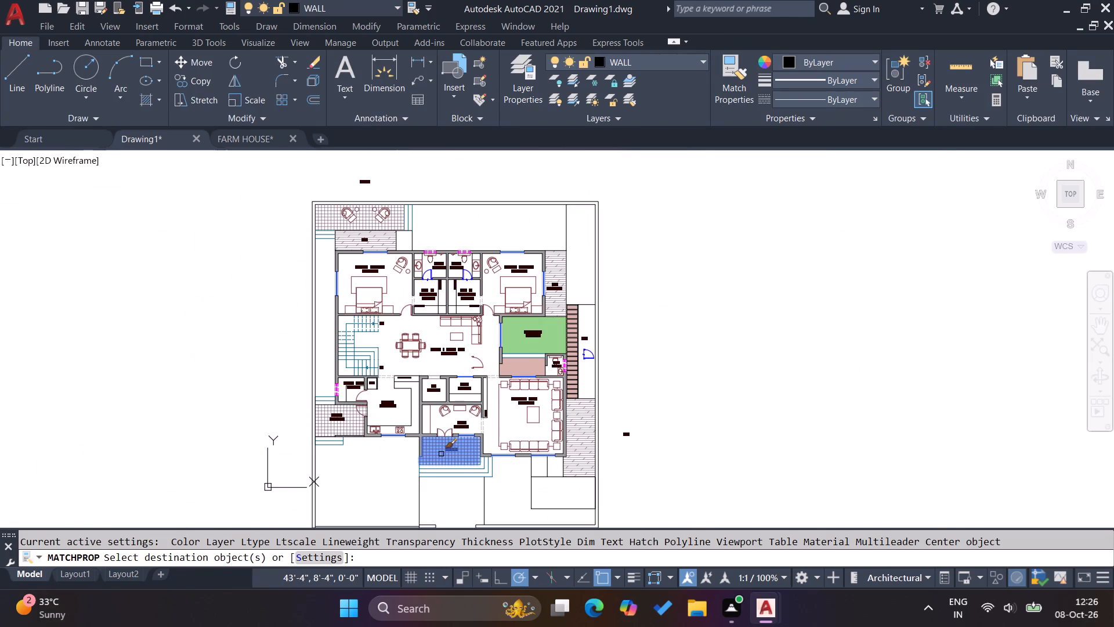
{"action": "left_click", "coordinate": [526, 369]}
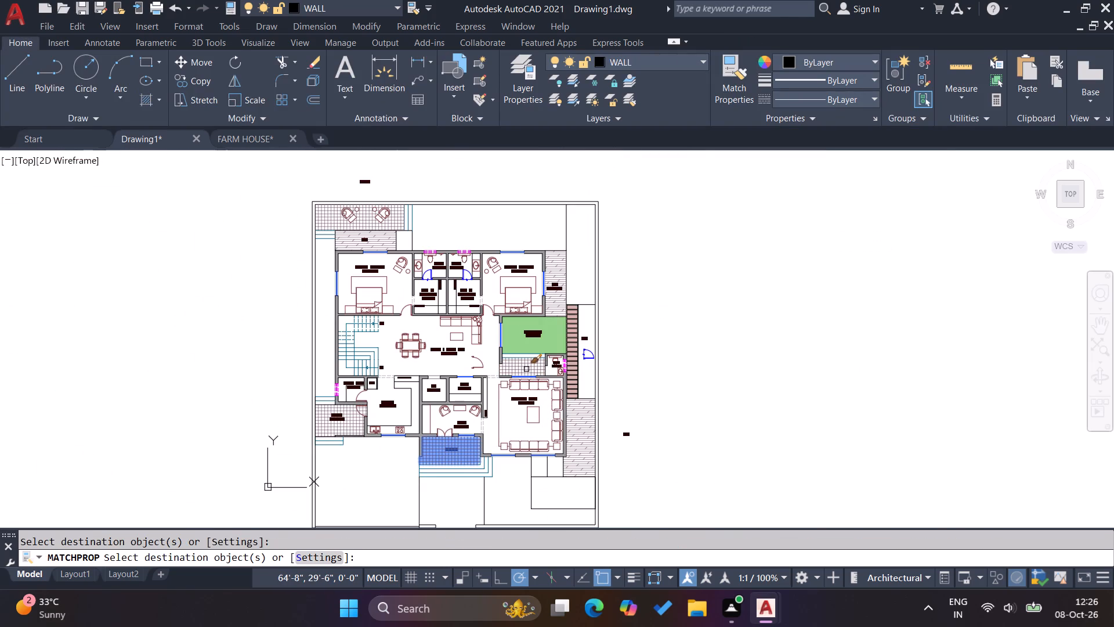
{"action": "key", "text": "Escape"}
{"action": "key", "text": "Escape"}
{"action": "key", "text": "Escape"}
{"action": "key", "text": "Escape"}
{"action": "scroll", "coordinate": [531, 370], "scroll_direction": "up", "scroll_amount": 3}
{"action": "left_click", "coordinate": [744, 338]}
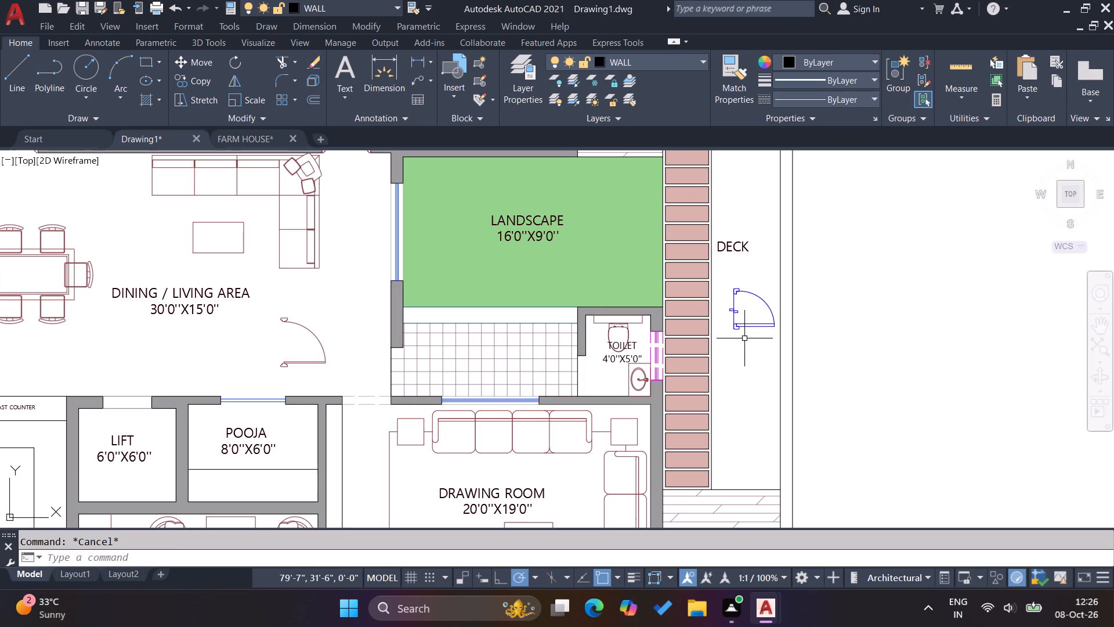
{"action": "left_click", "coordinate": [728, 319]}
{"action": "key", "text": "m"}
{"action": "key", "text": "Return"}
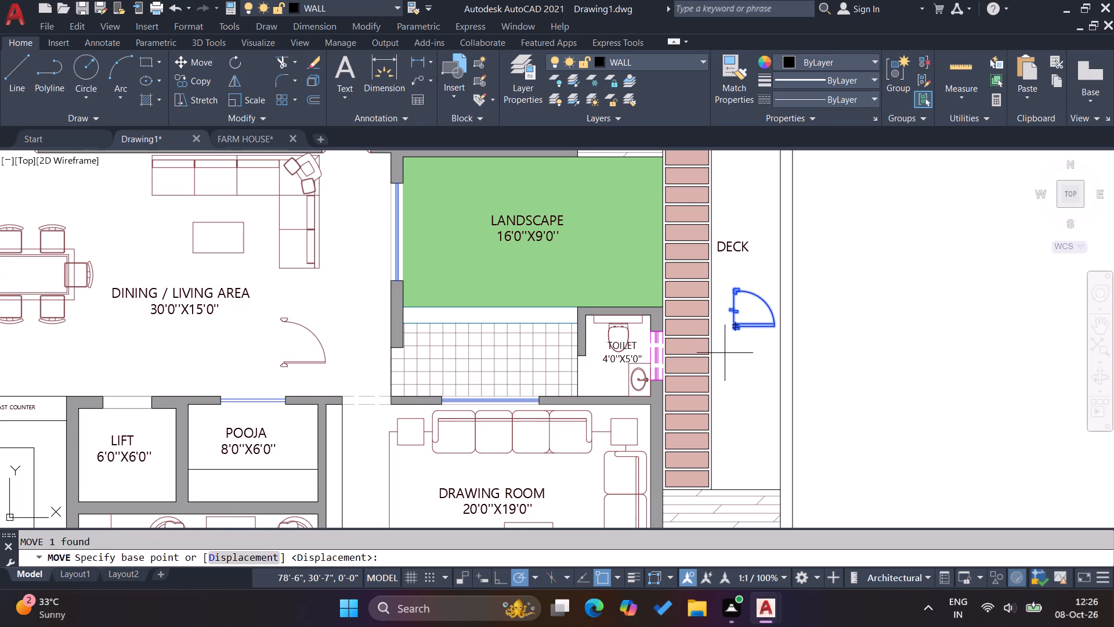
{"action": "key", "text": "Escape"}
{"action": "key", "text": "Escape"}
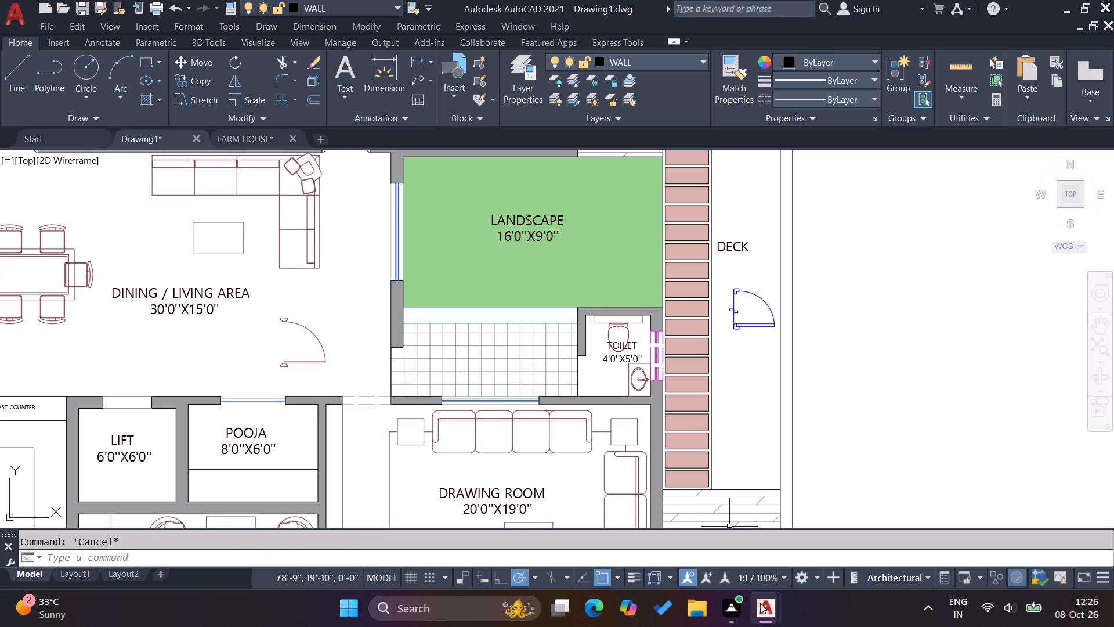
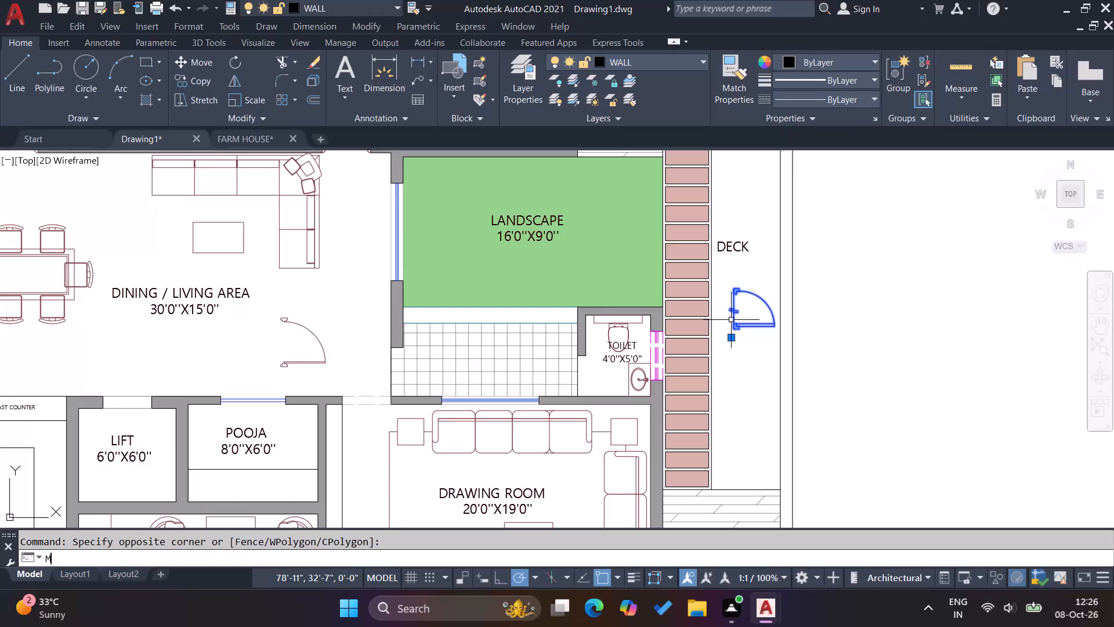
Move the toilet door from the strip beyond the paving slabs back into its opening, seating its lower jamb on the wall corner.
{"action": "key", "text": "Return"}
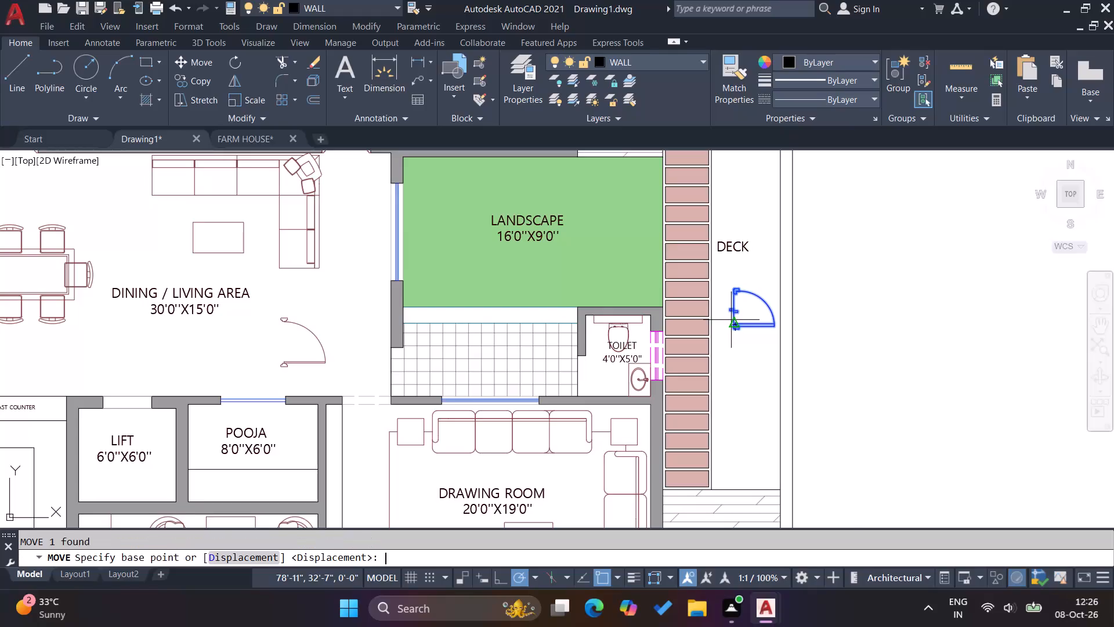
{"action": "scroll", "coordinate": [729, 328], "scroll_direction": "up", "scroll_amount": 6}
{"action": "left_click", "coordinate": [736, 321]}
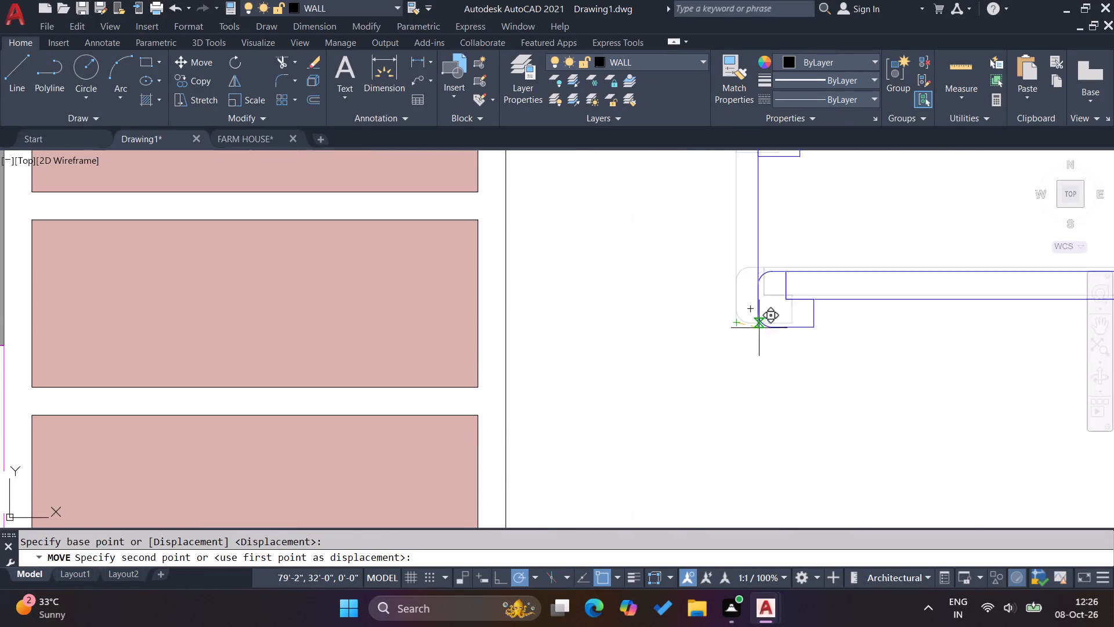
{"action": "scroll", "coordinate": [766, 330], "scroll_direction": "down", "scroll_amount": 4}
{"action": "left_click", "coordinate": [366, 503]}
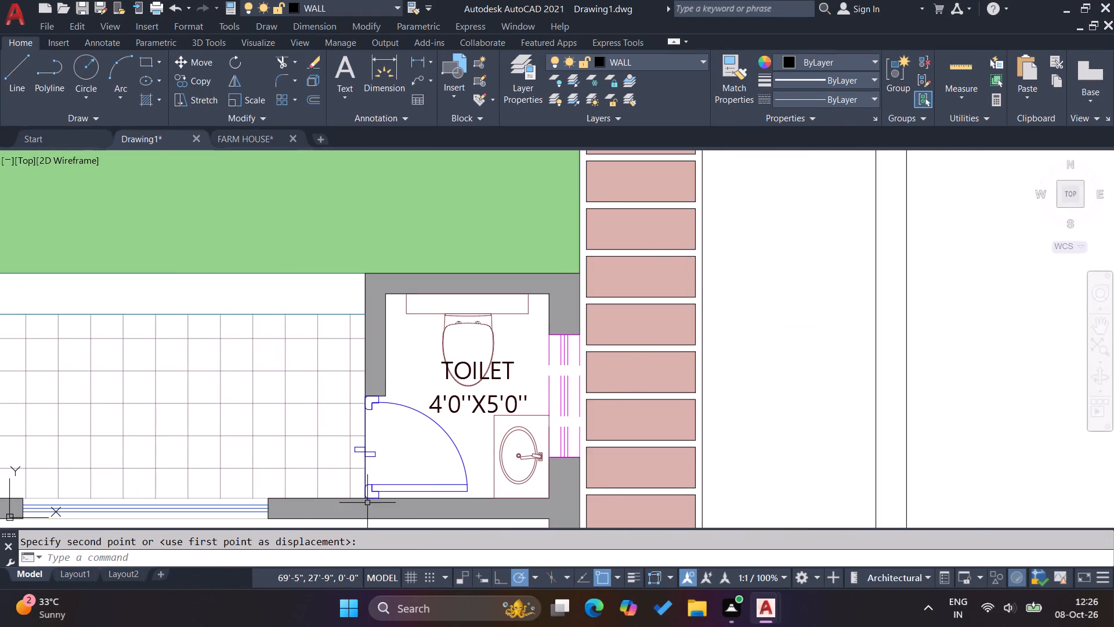
{"action": "key", "text": "Escape"}
{"action": "scroll", "coordinate": [535, 433], "scroll_direction": "down", "scroll_amount": 2}
{"action": "key", "text": "Escape"}
{"action": "key", "text": "Escape"}
Move the loose door in the dining/living area into the opening onto the grid-hatched deck, with its lower jamb at the drawing-room wall corner.
{"action": "scroll", "coordinate": [220, 428], "scroll_direction": "up", "scroll_amount": 2}
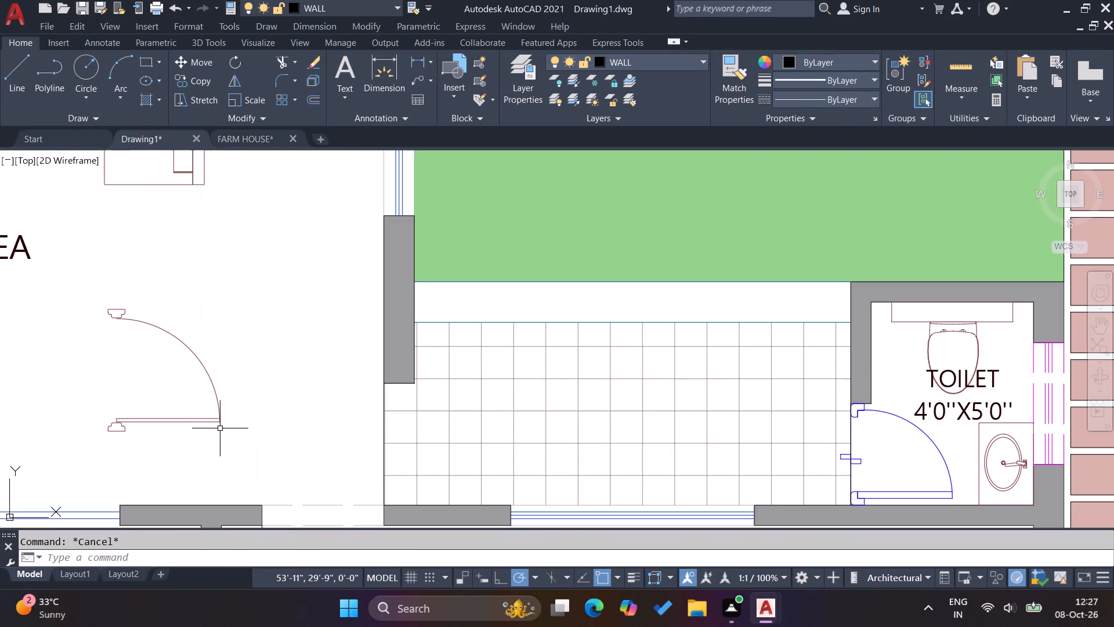
{"action": "left_click", "coordinate": [223, 431]}
{"action": "left_click", "coordinate": [208, 403]}
{"action": "key", "text": "m"}
{"action": "key", "text": "Return"}
{"action": "scroll", "coordinate": [100, 442], "scroll_direction": "up", "scroll_amount": 1}
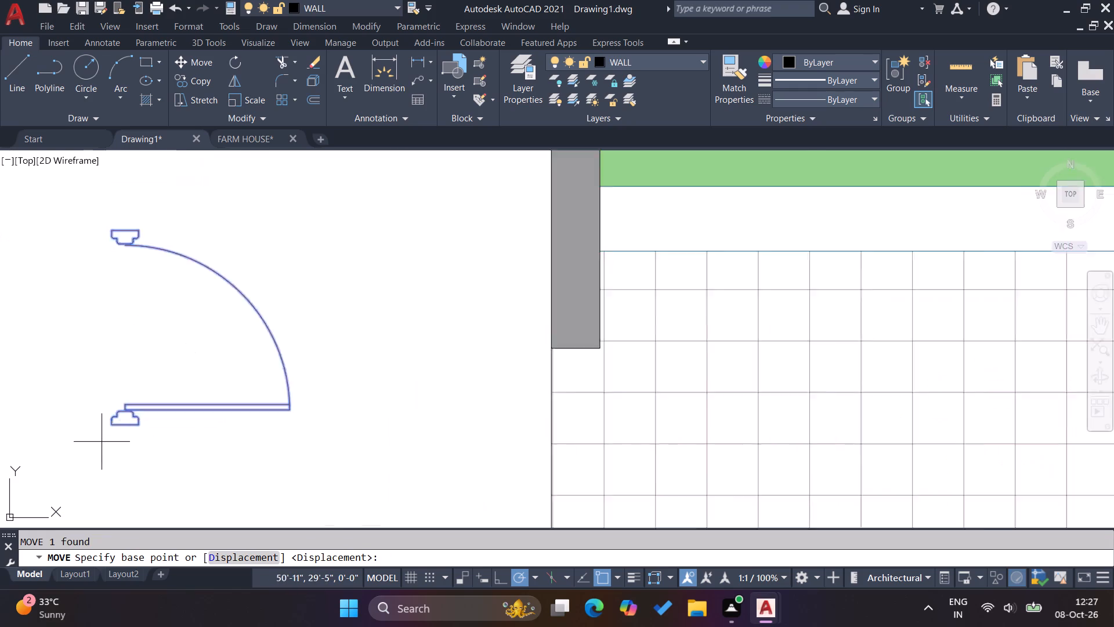
{"action": "scroll", "coordinate": [102, 442], "scroll_direction": "up", "scroll_amount": 1}
{"action": "left_click", "coordinate": [113, 416]}
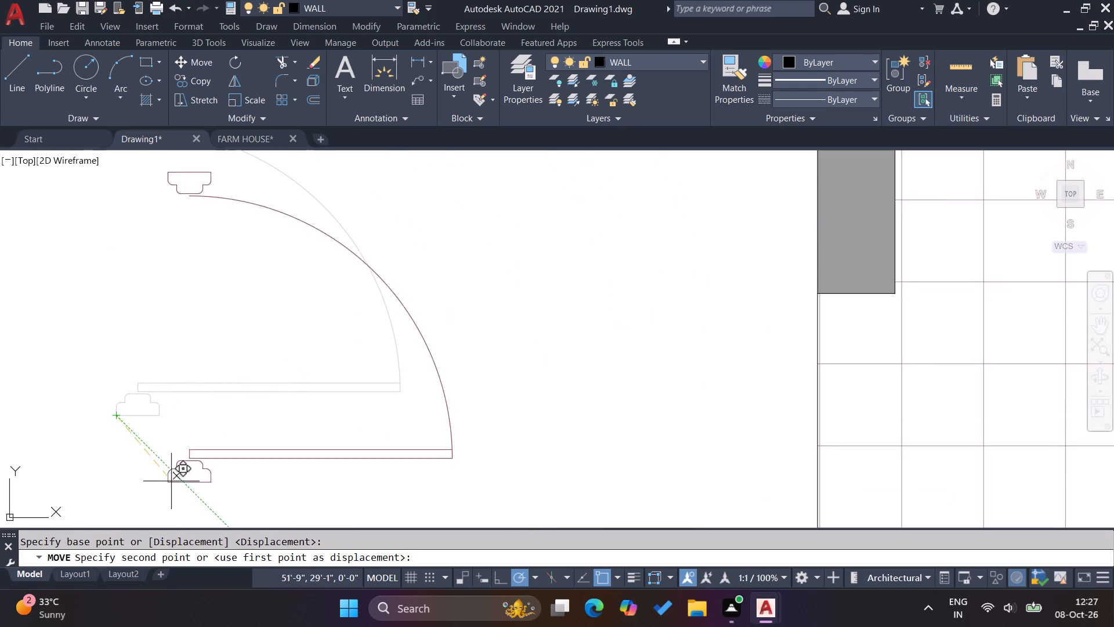
{"action": "scroll", "coordinate": [393, 418], "scroll_direction": "down", "scroll_amount": 1}
{"action": "scroll", "coordinate": [563, 412], "scroll_direction": "down", "scroll_amount": 2}
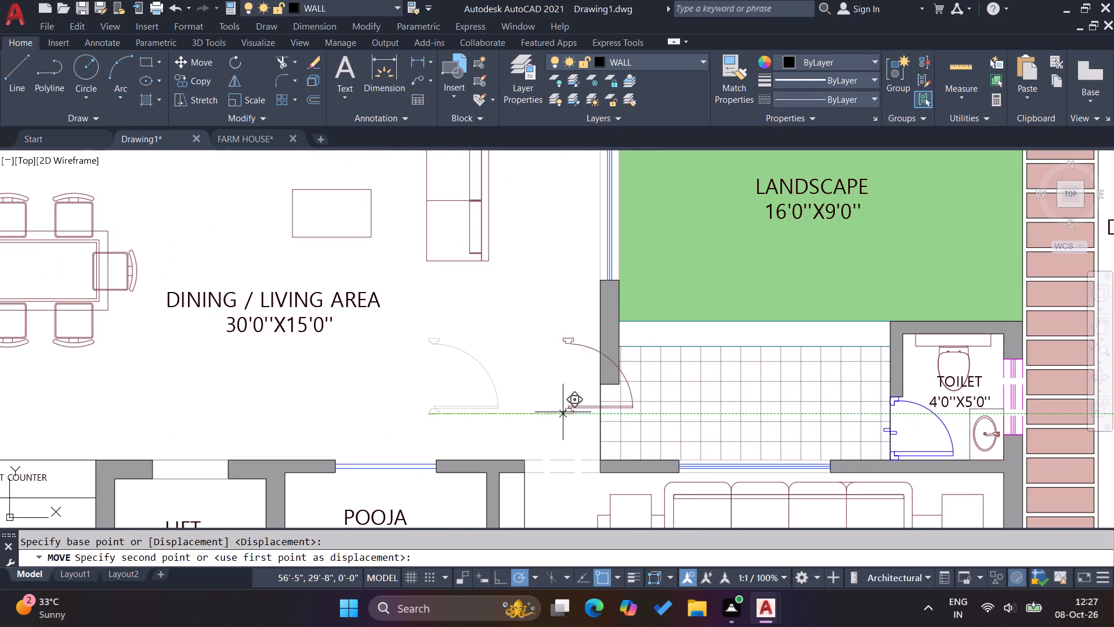
{"action": "scroll", "coordinate": [598, 472], "scroll_direction": "up", "scroll_amount": 6}
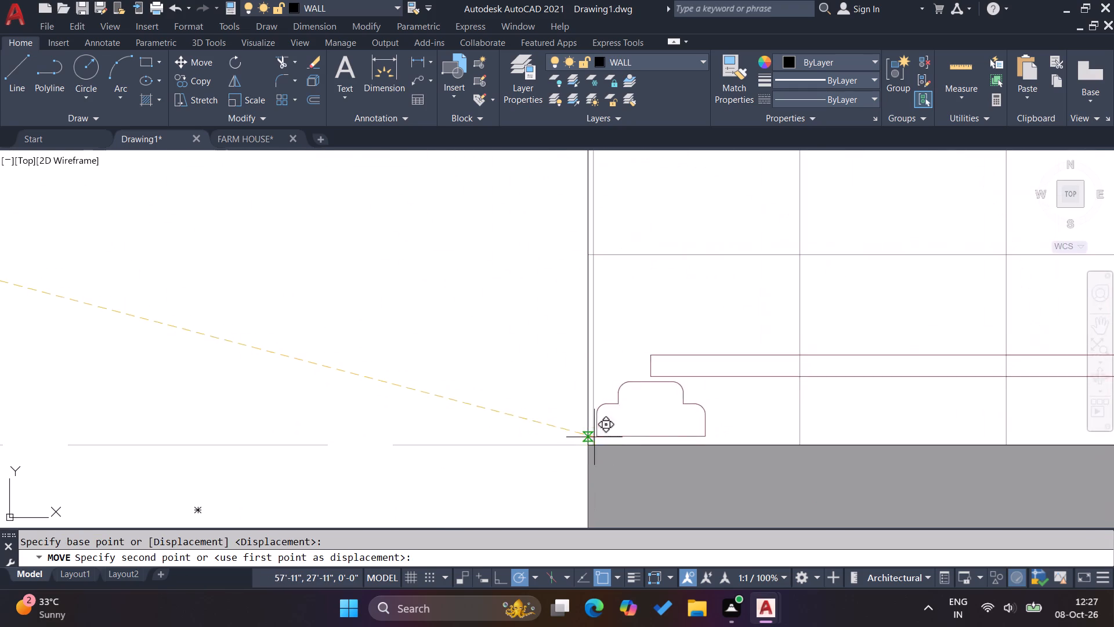
{"action": "left_click", "coordinate": [586, 451]}
{"action": "key", "text": "Escape"}
{"action": "key", "text": "Escape"}
{"action": "key", "text": "Escape"}
{"action": "scroll", "coordinate": [504, 390], "scroll_direction": "down", "scroll_amount": 2}
{"action": "key", "text": "Escape"}
{"action": "key", "text": "Escape"}
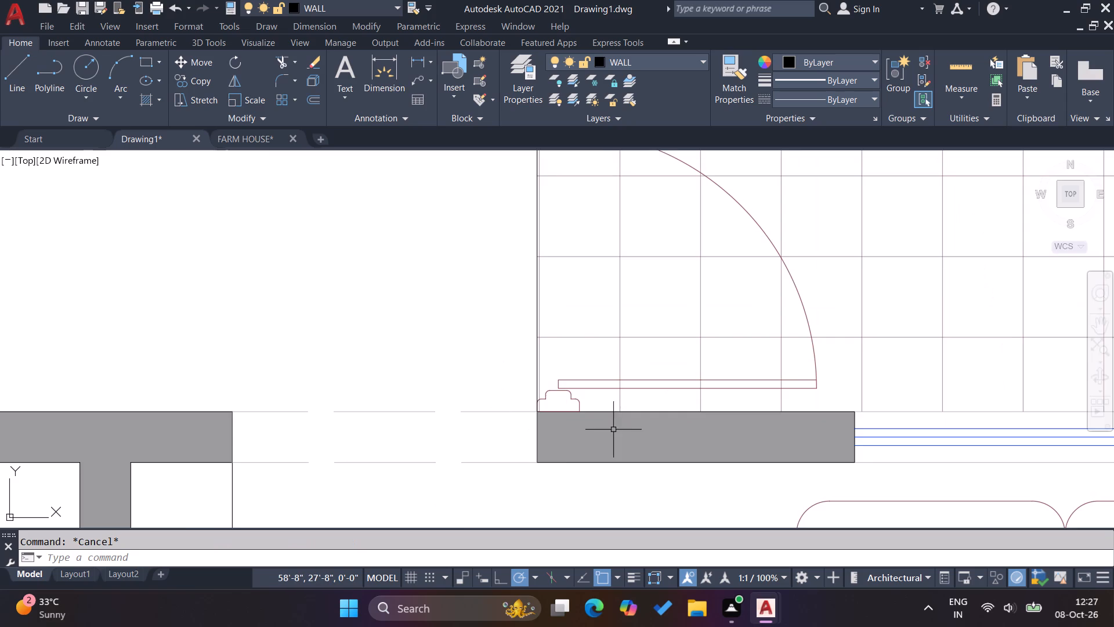
{"action": "scroll", "coordinate": [613, 430], "scroll_direction": "down", "scroll_amount": 2}
{"action": "key", "text": "Escape"}
{"action": "key", "text": "Escape"}
{"action": "key", "text": "Escape"}
{"action": "key", "text": "Escape"}
{"action": "scroll", "coordinate": [610, 428], "scroll_direction": "down", "scroll_amount": 3}
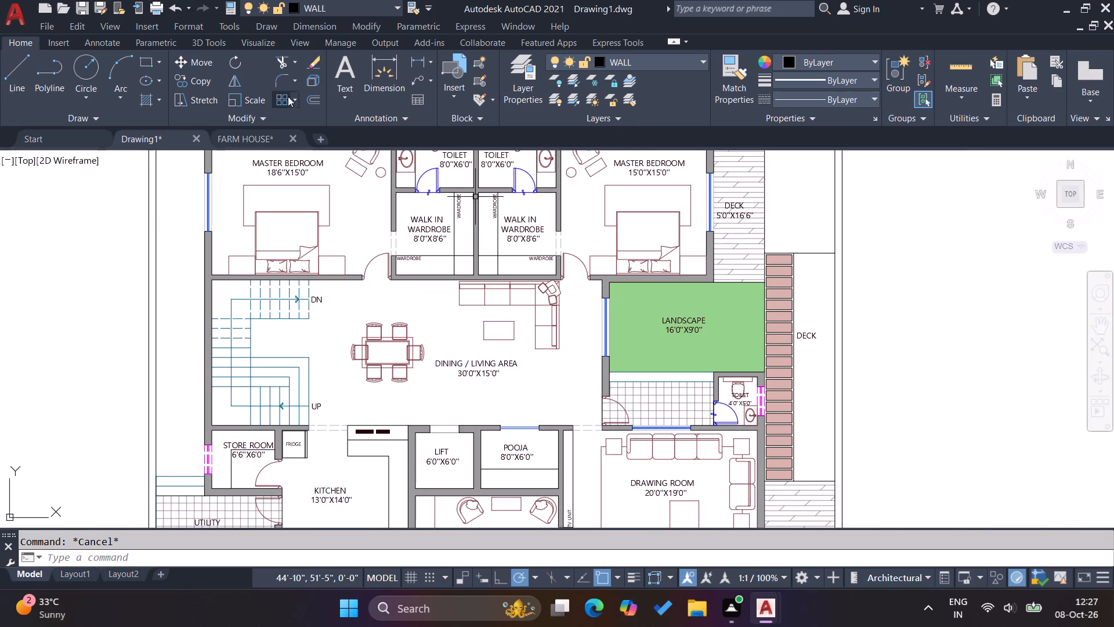
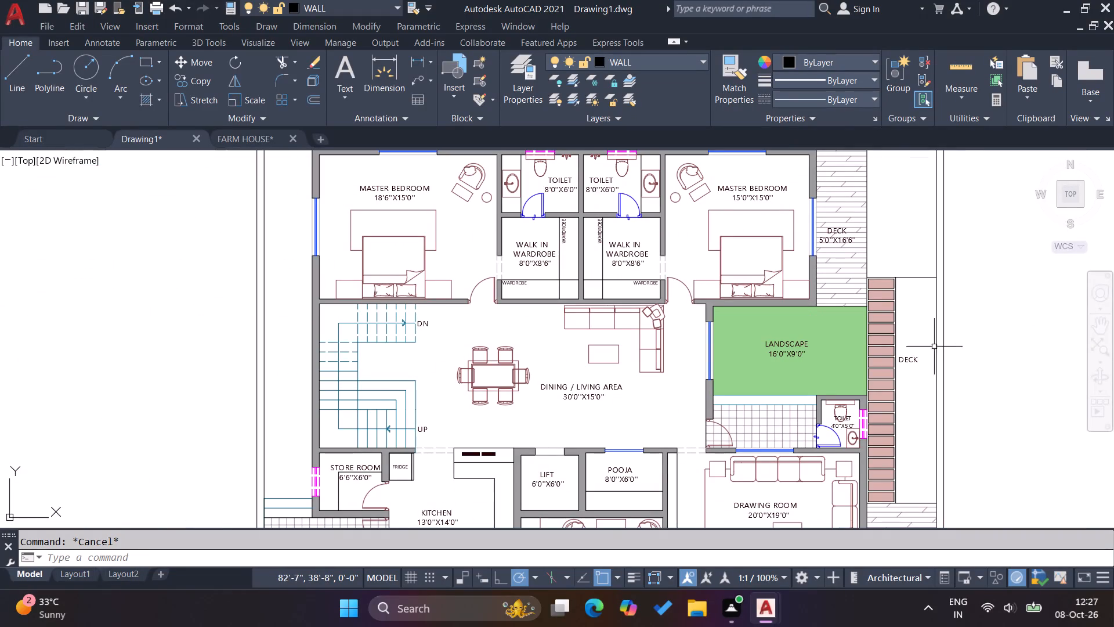
Move the DECK label from beside the paving slabs onto the grid-hatched deck below the landscape.
{"action": "left_click", "coordinate": [910, 356]}
{"action": "key", "text": "m"}
{"action": "key", "text": "Return"}
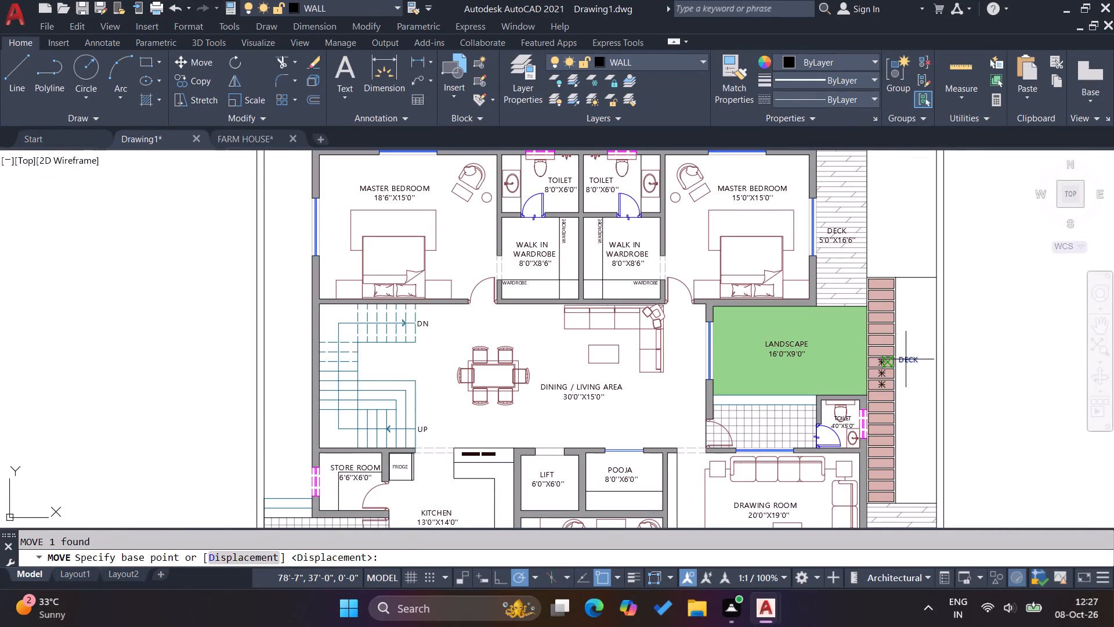
{"action": "left_click", "coordinate": [906, 359]}
{"action": "scroll", "coordinate": [752, 458], "scroll_direction": "down", "scroll_amount": 1}
{"action": "scroll", "coordinate": [761, 441], "scroll_direction": "up", "scroll_amount": 3}
{"action": "scroll", "coordinate": [695, 435], "scroll_direction": "up", "scroll_amount": 3}
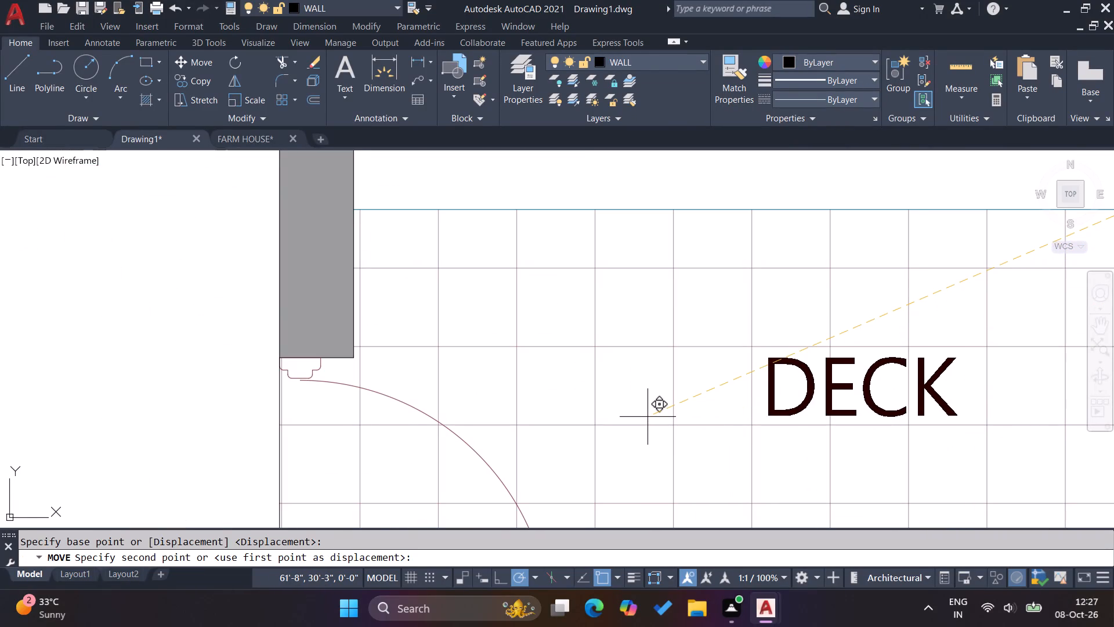
{"action": "left_click", "coordinate": [650, 420]}
{"action": "key", "text": "Escape"}
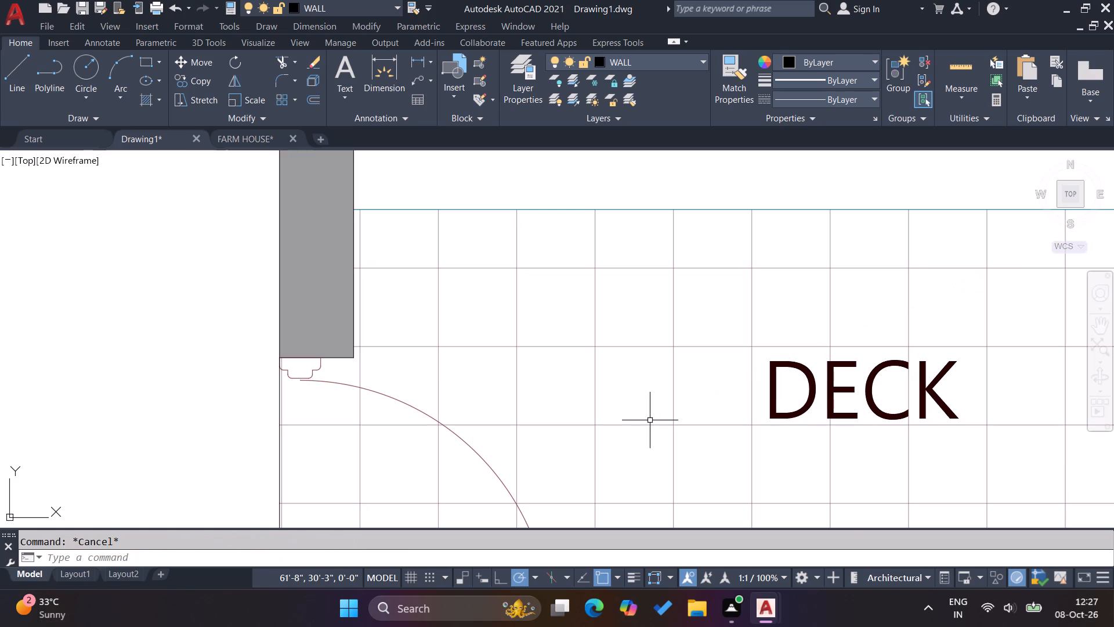
{"action": "key", "text": "Escape"}
{"action": "key", "text": "Escape"}
Shift the DECK label slightly down, about 10 inches, to sit better within the grid-hatched deck.
{"action": "scroll", "coordinate": [649, 420], "scroll_direction": "down", "scroll_amount": 3}
{"action": "key", "text": "Escape"}
{"action": "key", "text": "Escape"}
{"action": "key", "text": "Escape"}
{"action": "key", "text": "Escape"}
{"action": "scroll", "coordinate": [727, 413], "scroll_direction": "up", "scroll_amount": 2}
{"action": "left_click", "coordinate": [715, 424]}
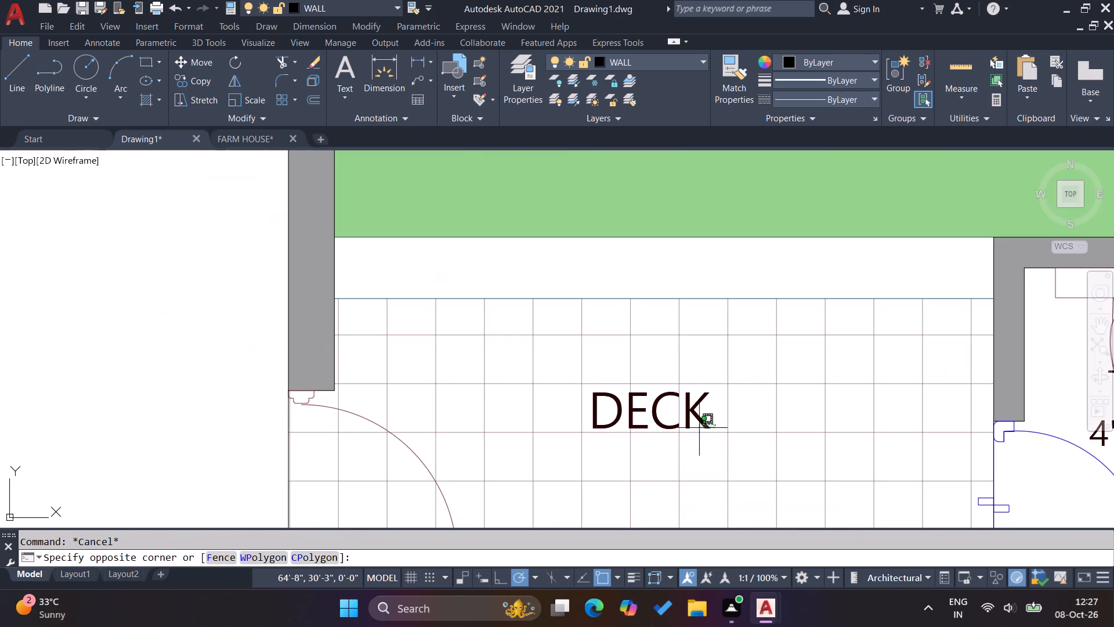
{"action": "left_click", "coordinate": [697, 427]}
{"action": "key", "text": "m"}
{"action": "key", "text": "Return"}
{"action": "left_click", "coordinate": [696, 426]}
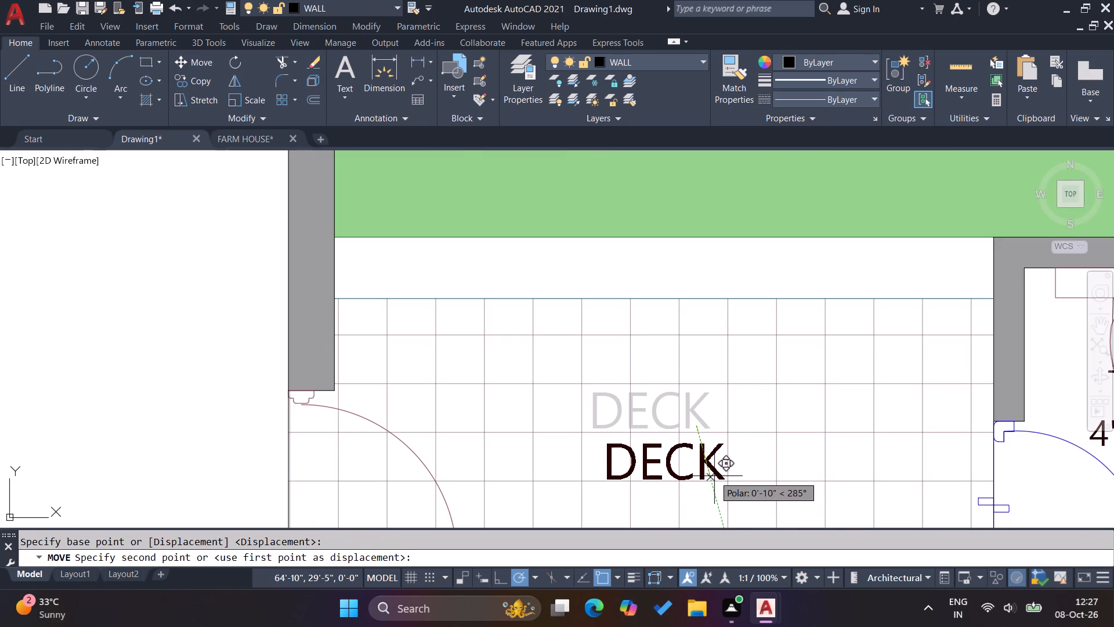
{"action": "left_click", "coordinate": [715, 475]}
{"action": "key", "text": "Escape"}
{"action": "key", "text": "Escape"}
{"action": "scroll", "coordinate": [645, 423], "scroll_direction": "down", "scroll_amount": 3}
{"action": "key", "text": "Escape"}
{"action": "key", "text": "Escape"}
{"action": "key", "text": "Escape"}
{"action": "key", "text": "Escape"}
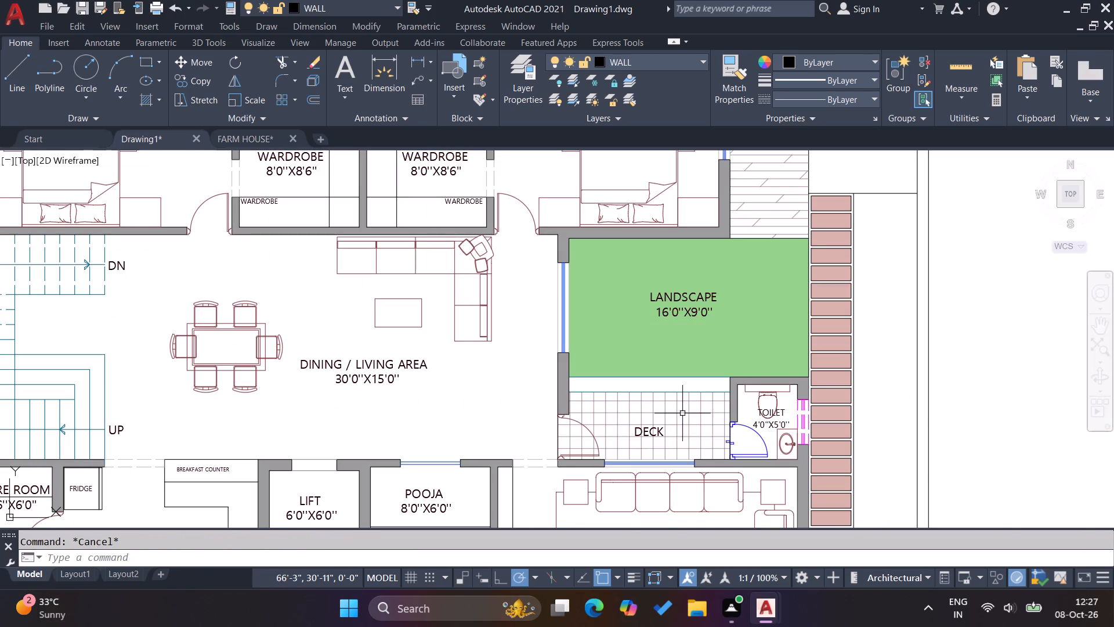
{"action": "key", "text": "Escape"}
{"action": "key", "text": "Escape"}
Hatch the open yard areas behind and on both sides of the house with a solid PANTONE 16-1522 TCX fill.
{"action": "scroll", "coordinate": [673, 390], "scroll_direction": "up", "scroll_amount": 2}
{"action": "scroll", "coordinate": [673, 390], "scroll_direction": "down", "scroll_amount": 5}
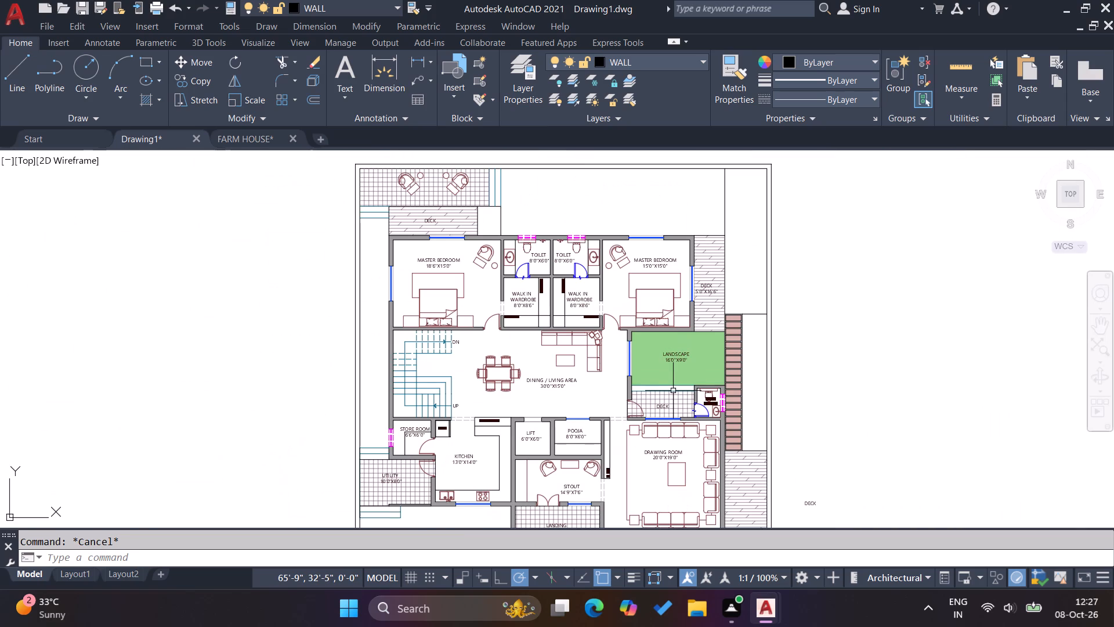
{"action": "scroll", "coordinate": [661, 378], "scroll_direction": "down", "scroll_amount": 1}
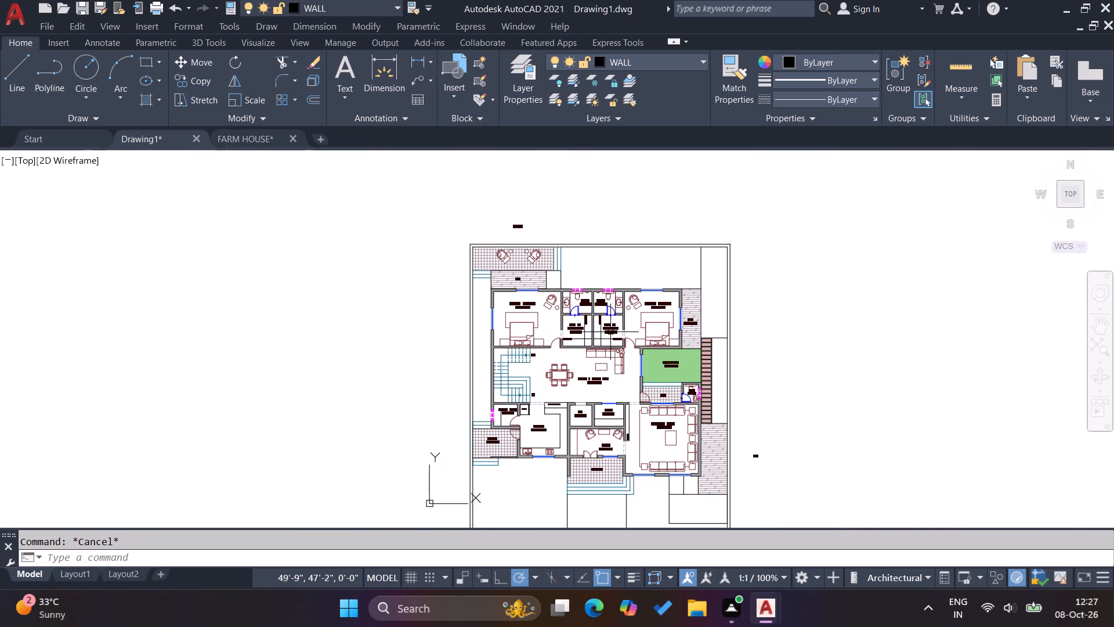
{"action": "key", "text": "h"}
{"action": "key", "text": "Return"}
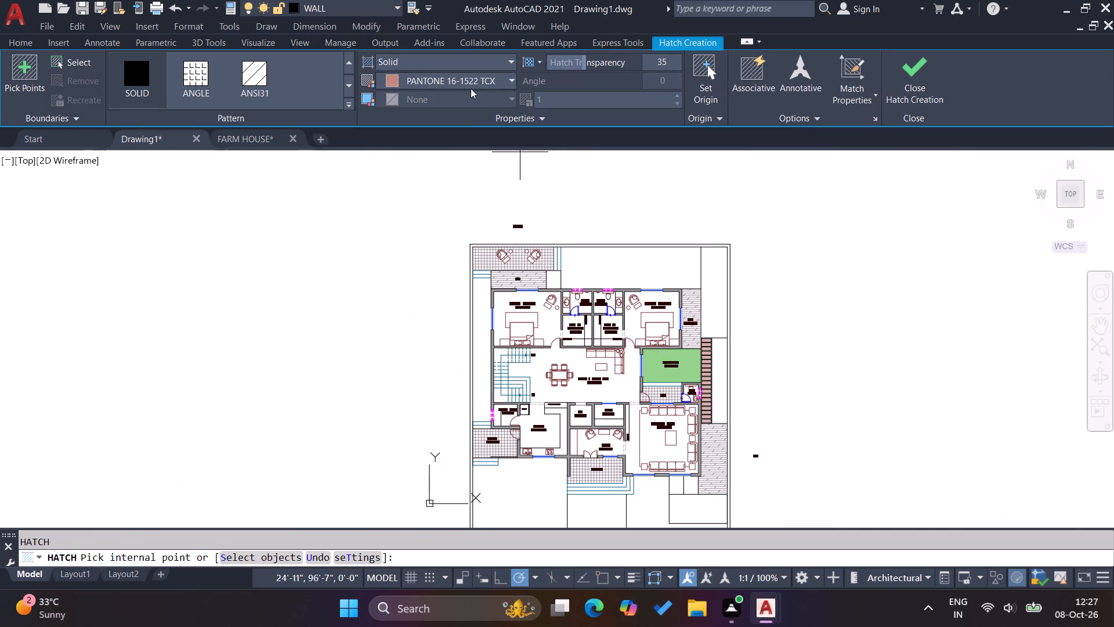
{"action": "left_click", "coordinate": [558, 280]}
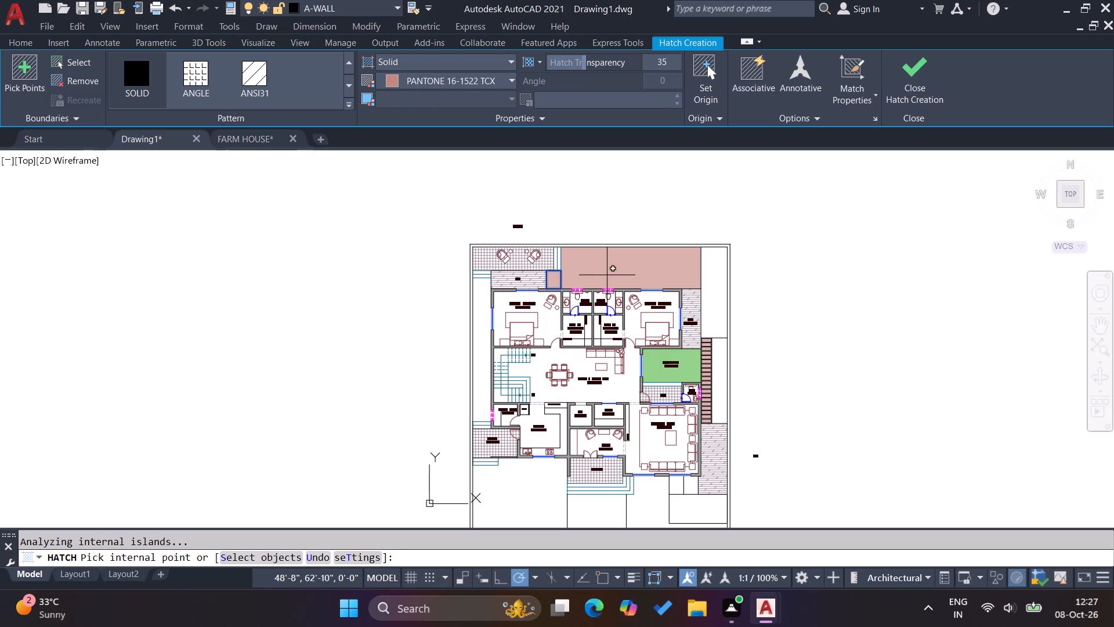
{"action": "left_click", "coordinate": [607, 275]}
{"action": "left_click", "coordinate": [720, 282]}
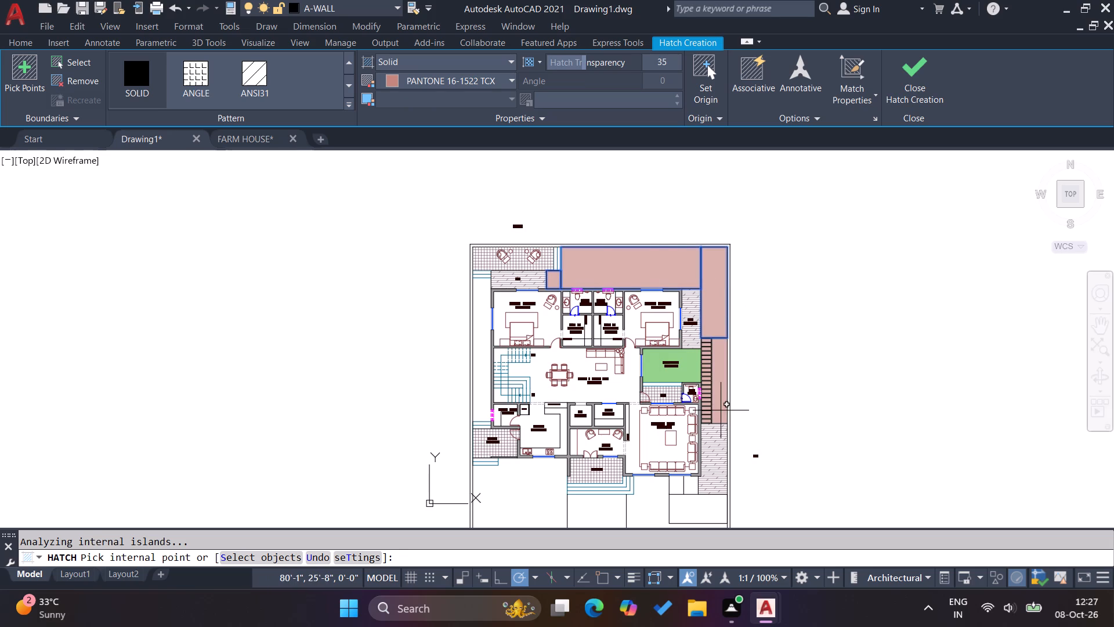
{"action": "left_click", "coordinate": [721, 408]}
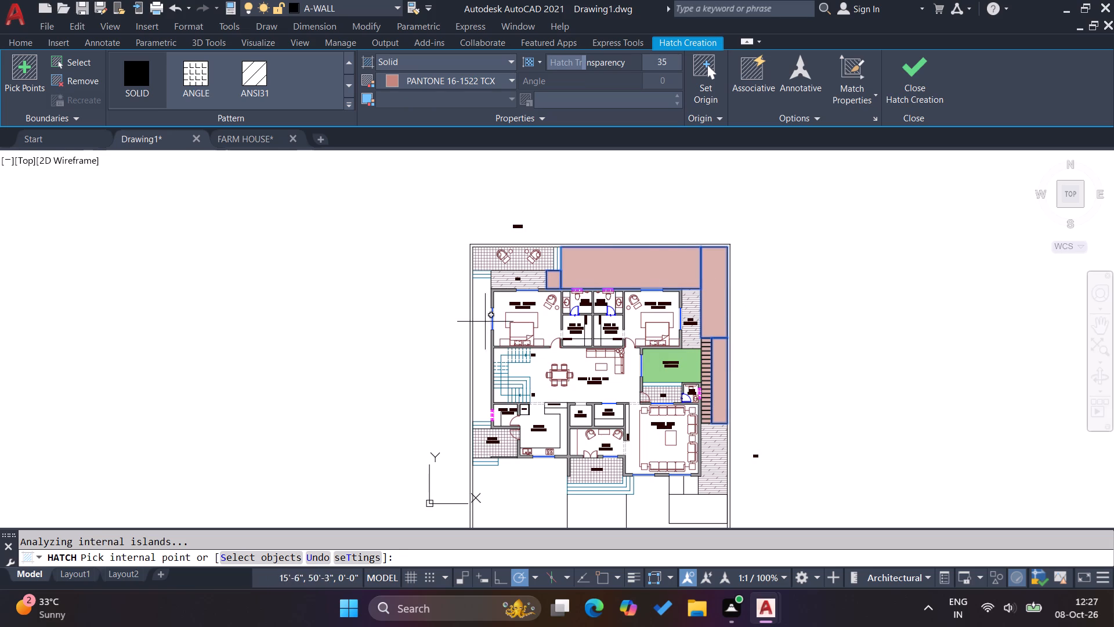
{"action": "left_click", "coordinate": [483, 323]}
{"action": "left_click", "coordinate": [914, 90]}
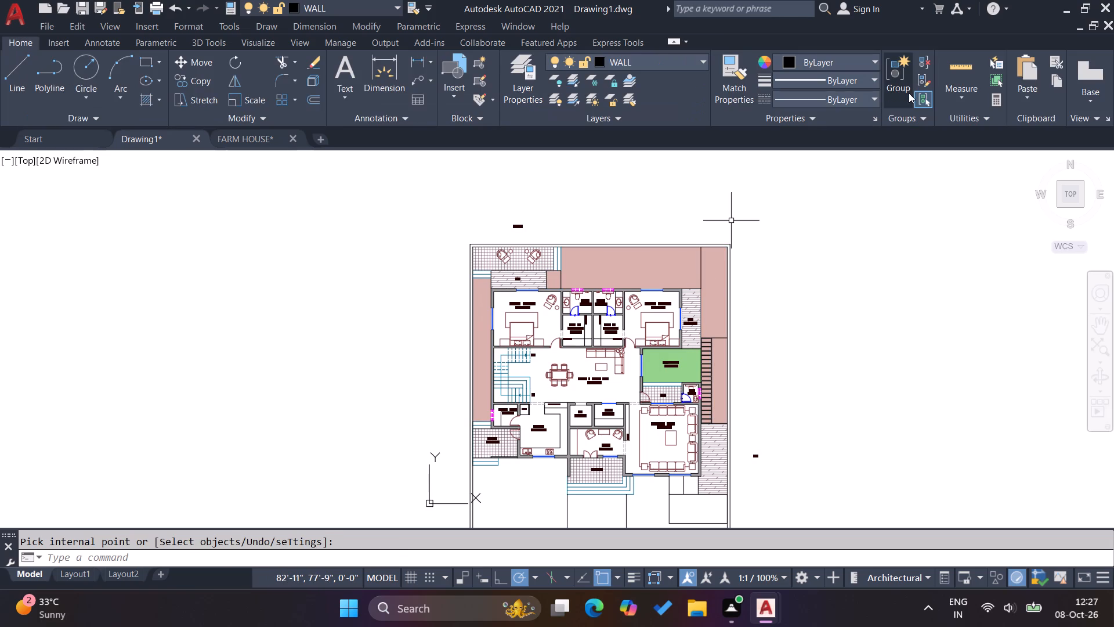
Match the new yard hatch's properties to the green LANDSCAPE hatch.
{"action": "key", "text": "Escape"}
{"action": "key", "text": "m"}
{"action": "key", "text": "a"}
{"action": "key", "text": "Return"}
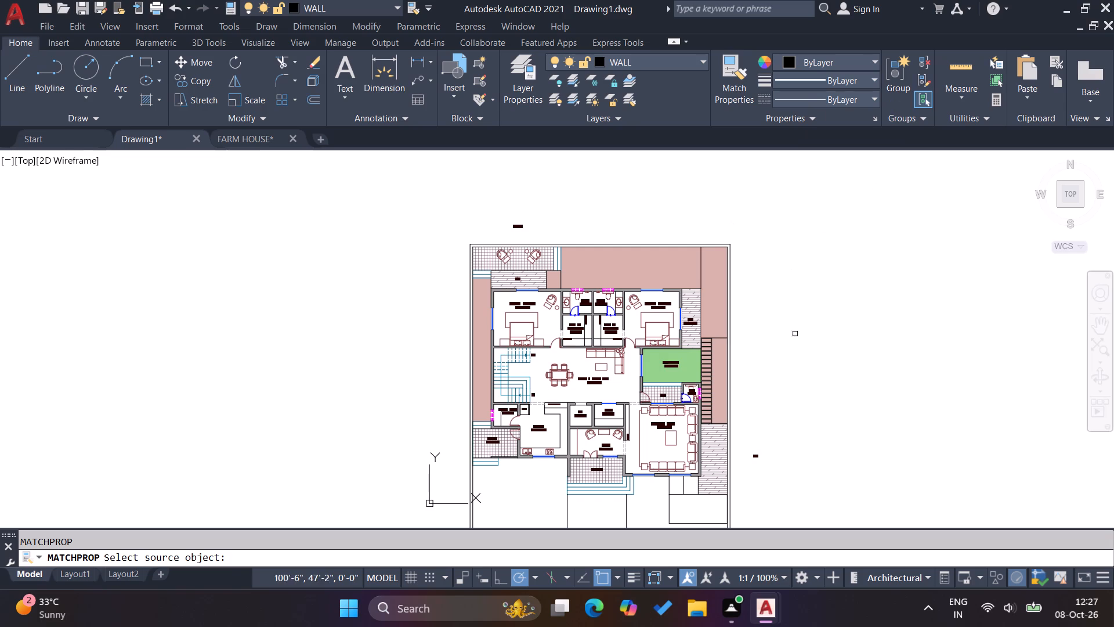
{"action": "left_click", "coordinate": [686, 358]}
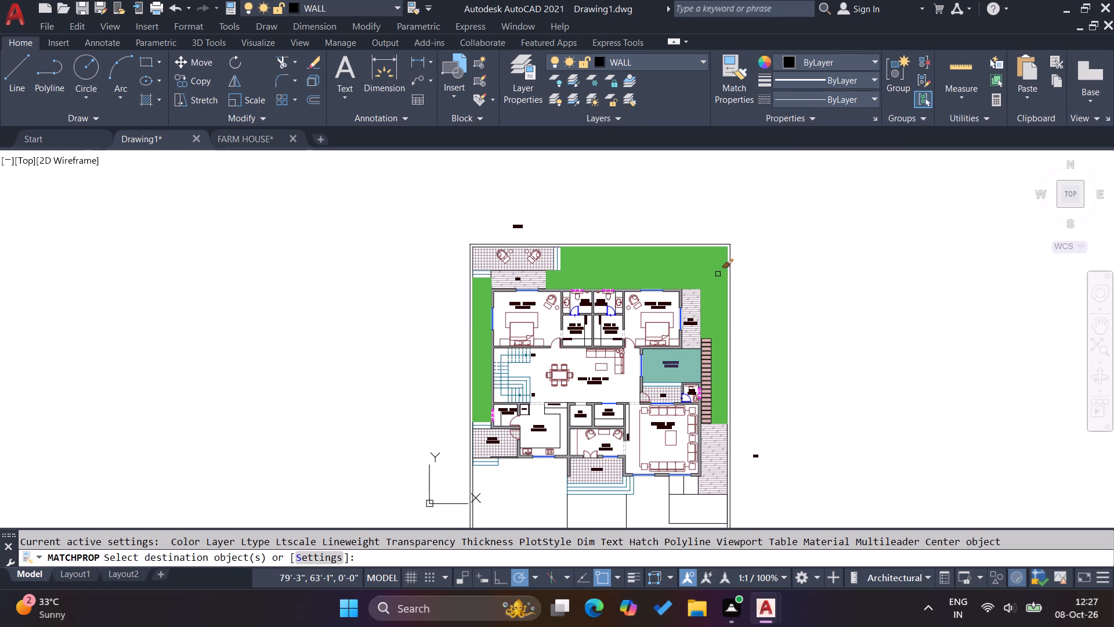
{"action": "left_click", "coordinate": [718, 274]}
{"action": "key", "text": "Escape"}
{"action": "key", "text": "Escape"}
{"action": "key", "text": "Escape"}
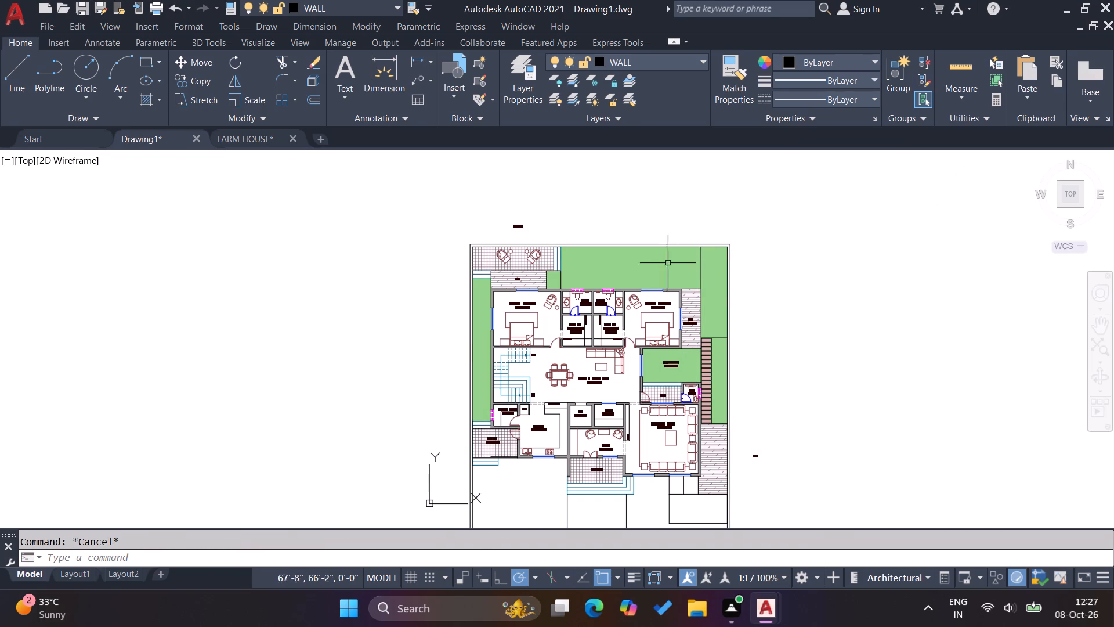
Send the green yard hatch to the back of the draw order.
{"action": "left_click", "coordinate": [652, 265]}
{"action": "right_click", "coordinate": [650, 266]}
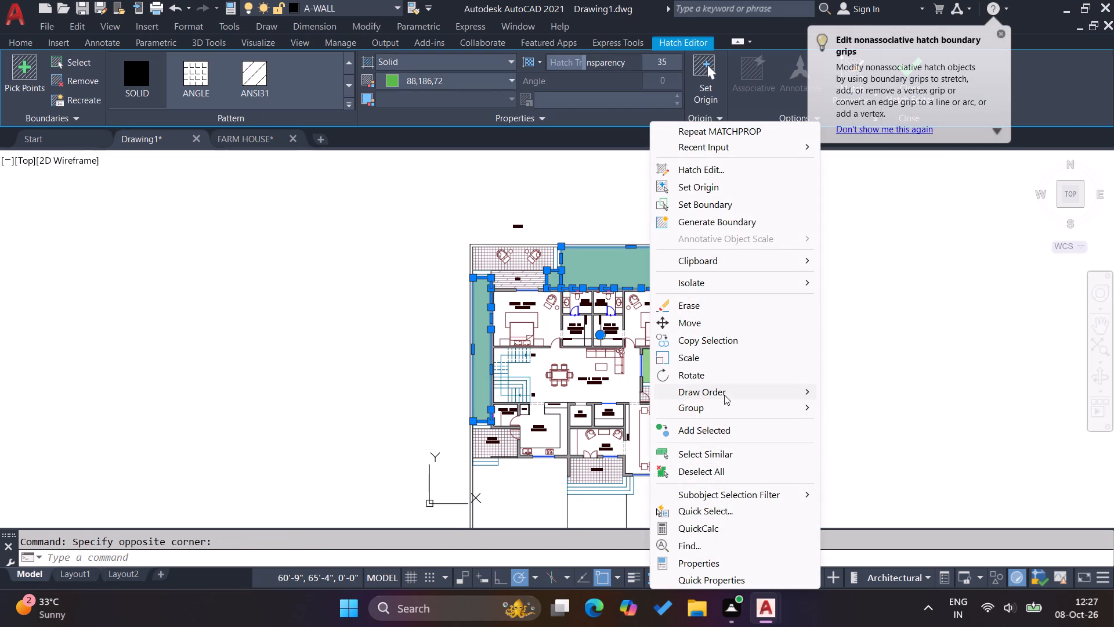
{"action": "left_click", "coordinate": [724, 392]}
{"action": "left_click", "coordinate": [881, 408]}
{"action": "key", "text": "Escape"}
{"action": "key", "text": "Escape"}
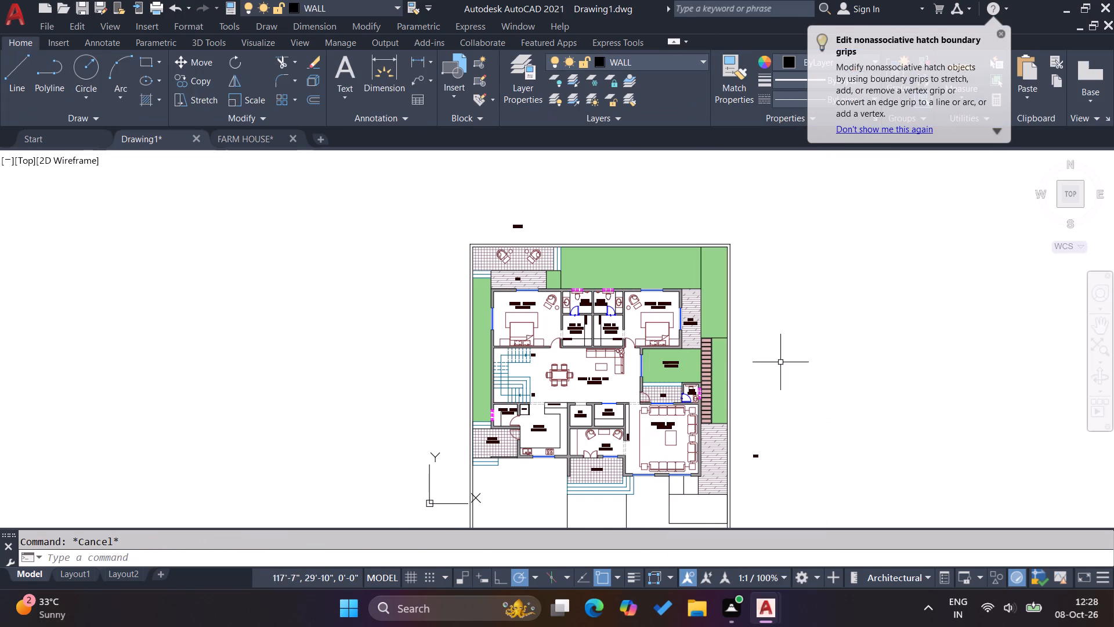
{"action": "key", "text": "Escape"}
{"action": "key", "text": "Escape"}
{"action": "key", "text": "Escape"}
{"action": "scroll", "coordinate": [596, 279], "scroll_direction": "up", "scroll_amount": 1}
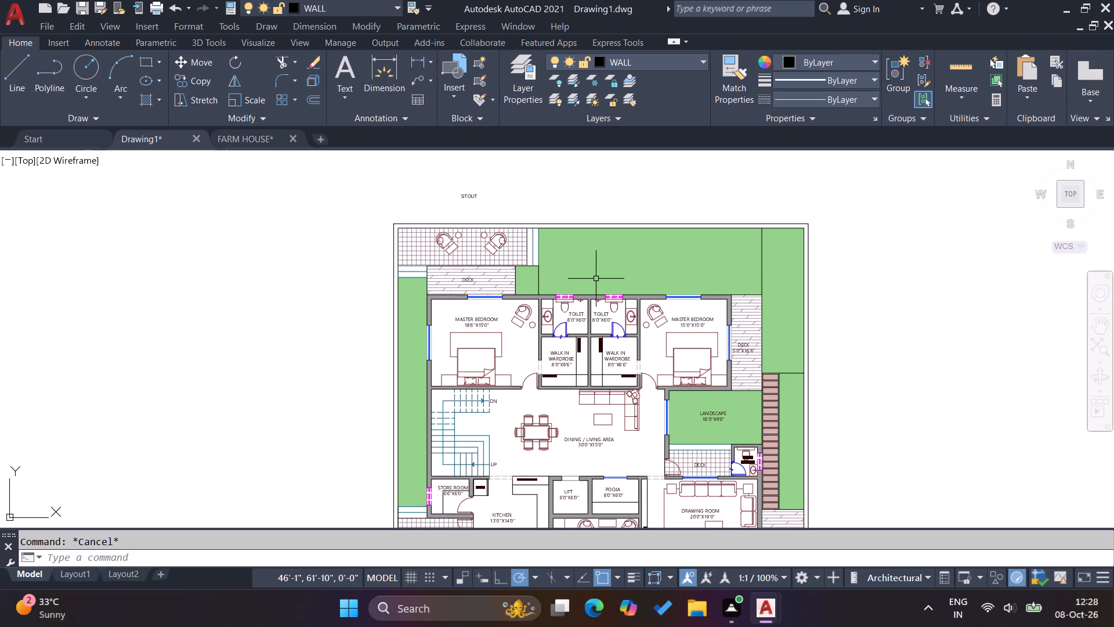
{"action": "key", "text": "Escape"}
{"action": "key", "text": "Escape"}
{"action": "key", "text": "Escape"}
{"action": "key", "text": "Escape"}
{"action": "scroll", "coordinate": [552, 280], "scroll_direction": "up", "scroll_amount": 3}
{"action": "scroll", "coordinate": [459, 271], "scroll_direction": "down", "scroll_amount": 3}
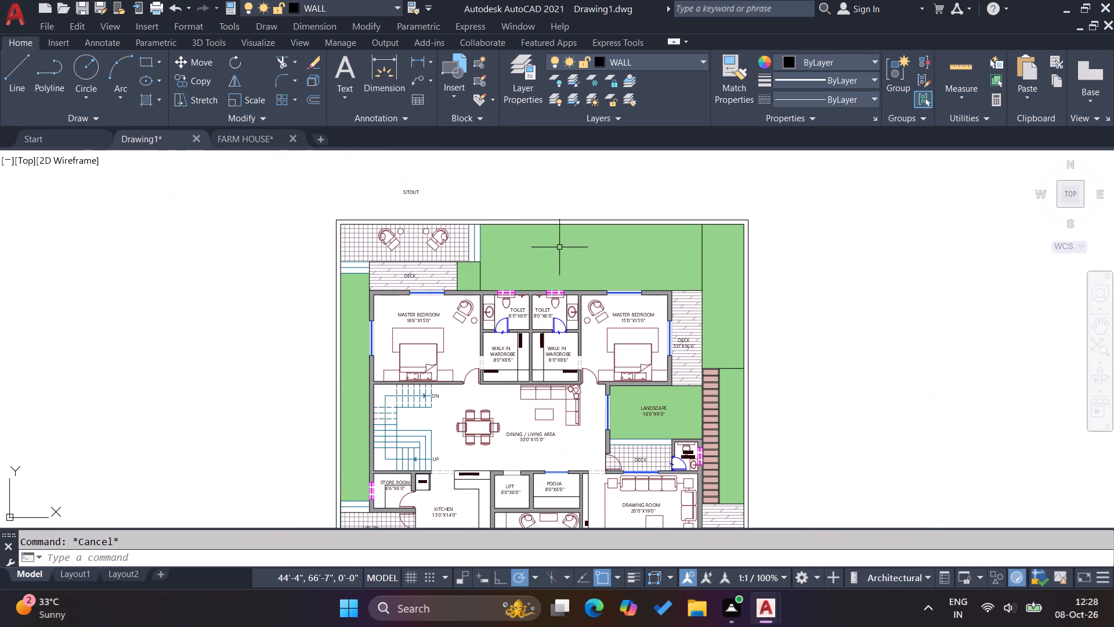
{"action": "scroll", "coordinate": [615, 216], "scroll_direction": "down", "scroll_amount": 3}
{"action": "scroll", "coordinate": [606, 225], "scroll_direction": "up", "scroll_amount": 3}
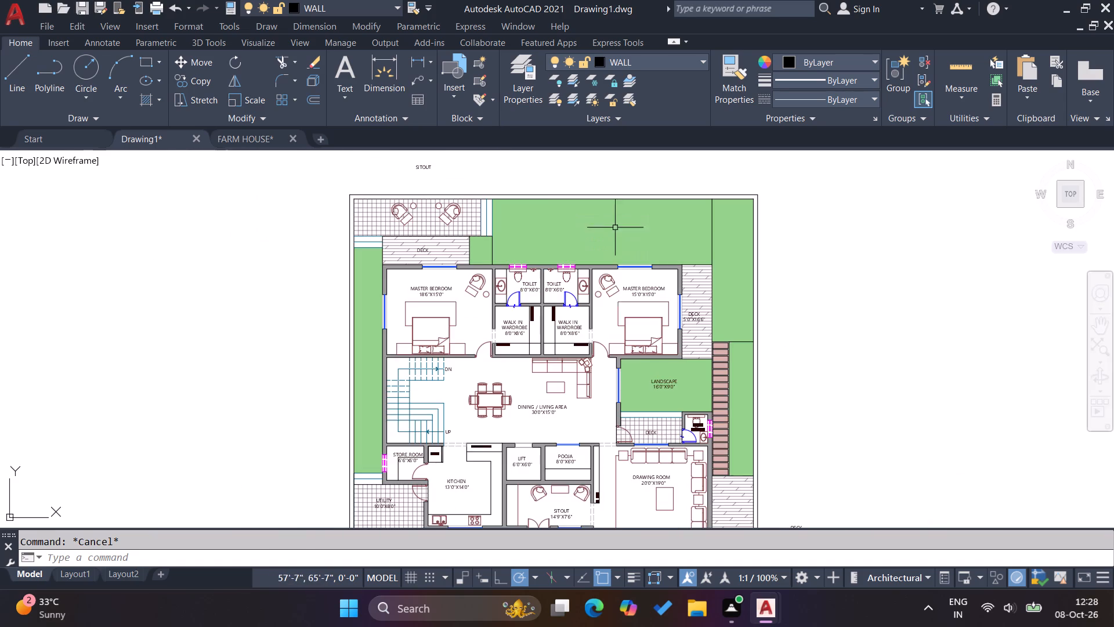
Offset the front-yard rectangle adjoining the wood-hatched deck inward by 2 inches.
{"action": "scroll", "coordinate": [546, 232], "scroll_direction": "down", "scroll_amount": 2}
{"action": "scroll", "coordinate": [591, 330], "scroll_direction": "up", "scroll_amount": 3}
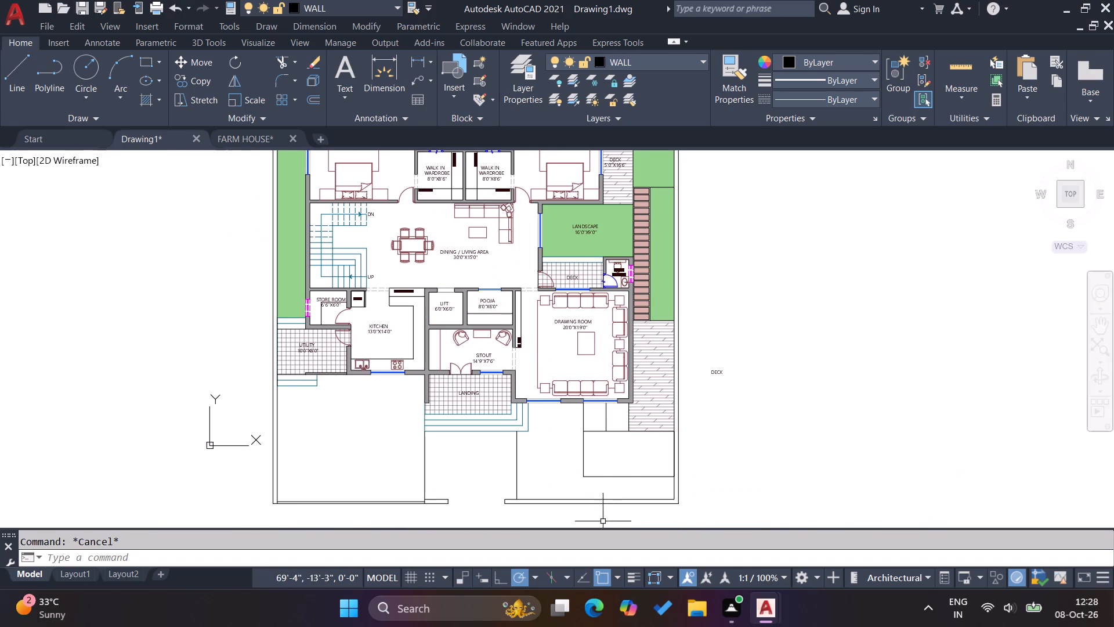
{"action": "key", "text": "Escape"}
{"action": "key", "text": "Escape"}
{"action": "scroll", "coordinate": [594, 476], "scroll_direction": "up", "scroll_amount": 2}
{"action": "scroll", "coordinate": [588, 408], "scroll_direction": "down", "scroll_amount": 2}
{"action": "scroll", "coordinate": [617, 439], "scroll_direction": "up", "scroll_amount": 2}
{"action": "key", "text": "o"}
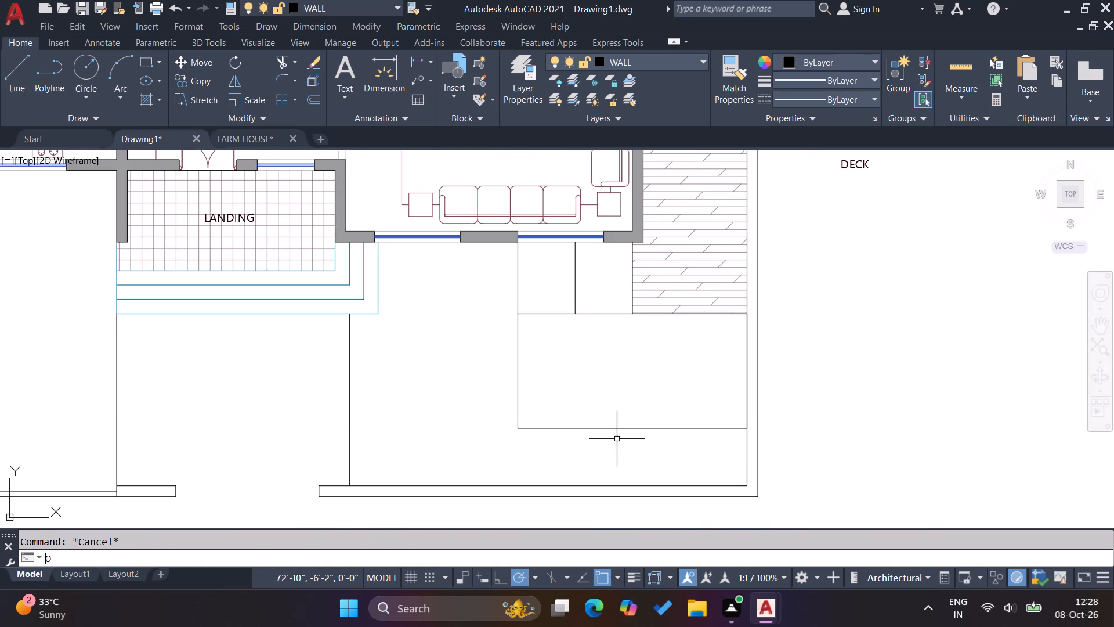
{"action": "key", "text": "Return"}
{"action": "key", "text": "2"}
{"action": "key", "text": "Return"}
{"action": "left_click", "coordinate": [601, 431]}
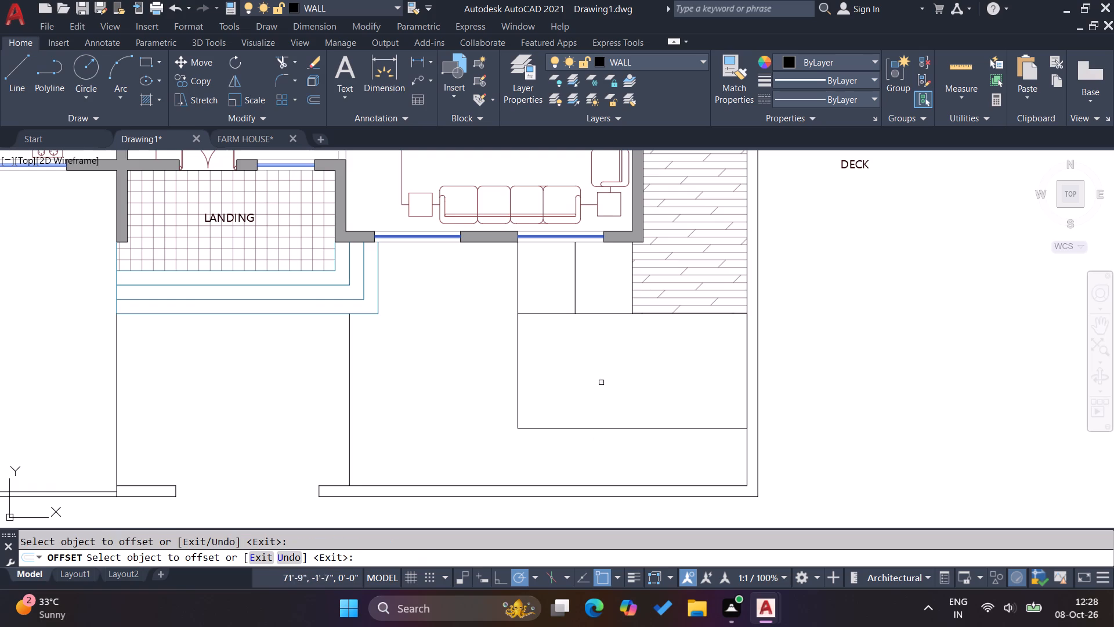
{"action": "left_click", "coordinate": [595, 428]}
{"action": "left_click", "coordinate": [594, 375]}
{"action": "key", "text": "Escape"}
{"action": "key", "text": "Escape"}
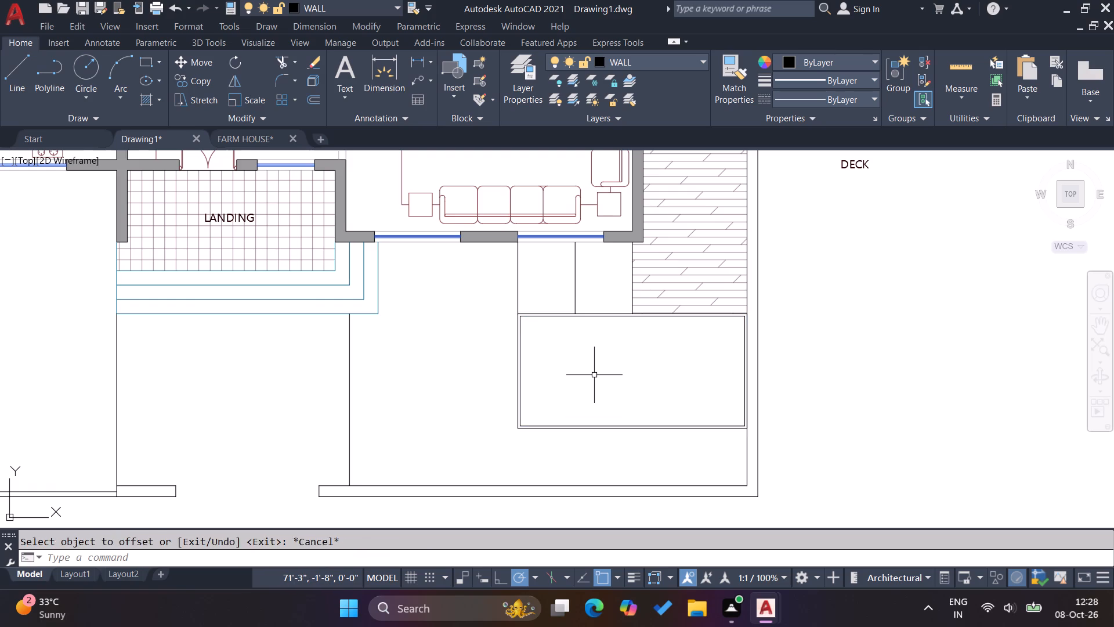
{"action": "key", "text": "Escape"}
{"action": "key", "text": "Escape"}
Hatch inside the inner front-yard rectangle with a solid fill in colour 122,175,223 at 47 transparency.
{"action": "key", "text": "h"}
{"action": "key", "text": "Return"}
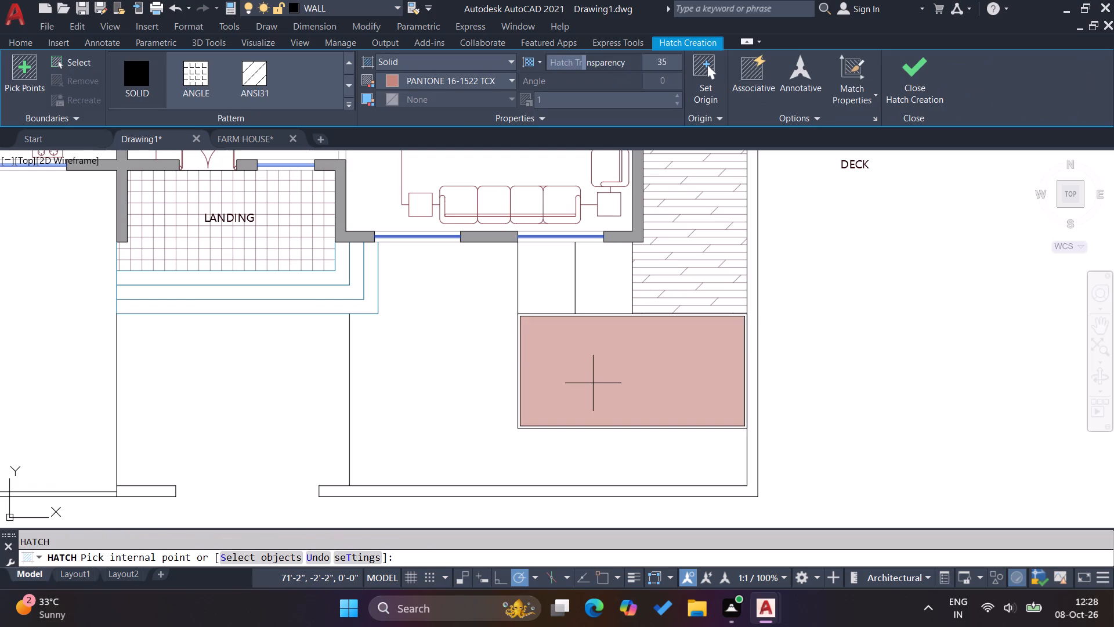
{"action": "left_click", "coordinate": [593, 383]}
{"action": "left_click", "coordinate": [437, 79]}
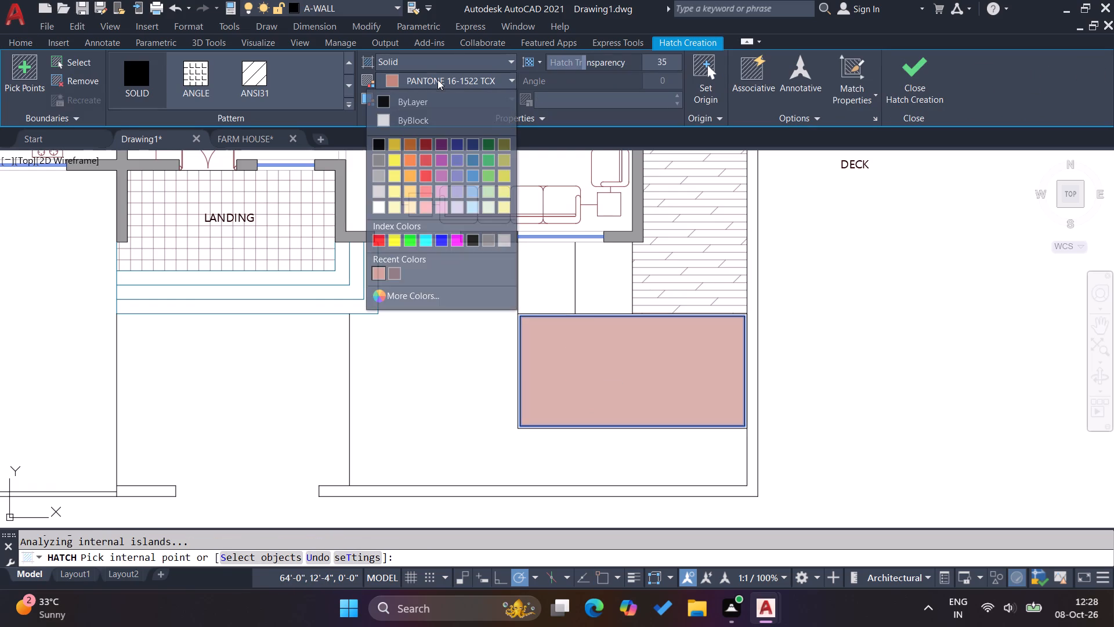
{"action": "left_click", "coordinate": [471, 188]}
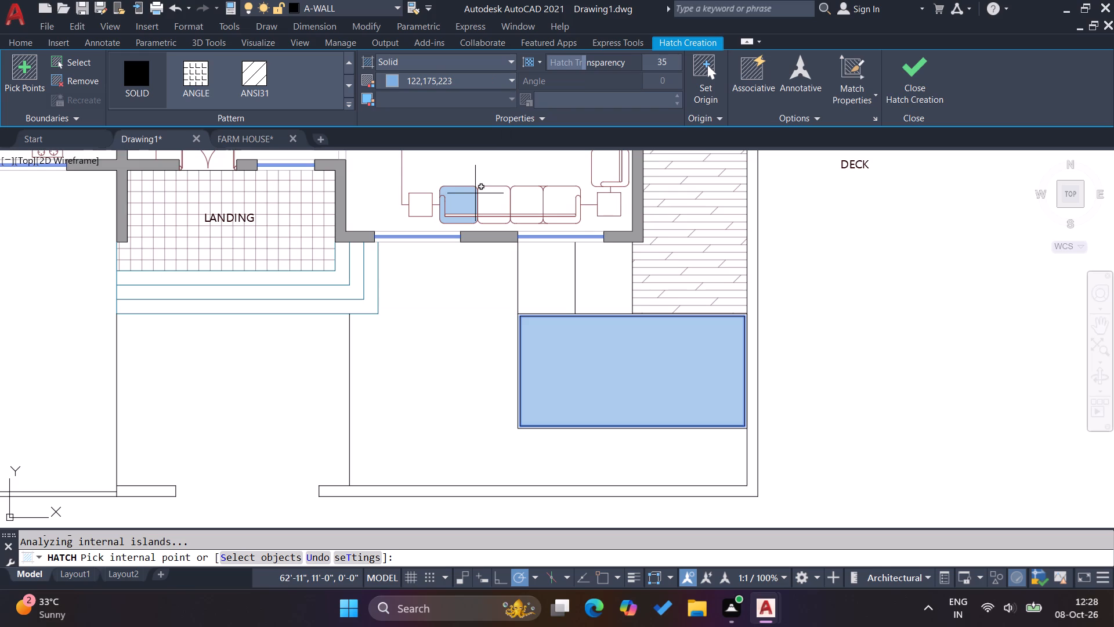
{"action": "left_click", "coordinate": [584, 62]}
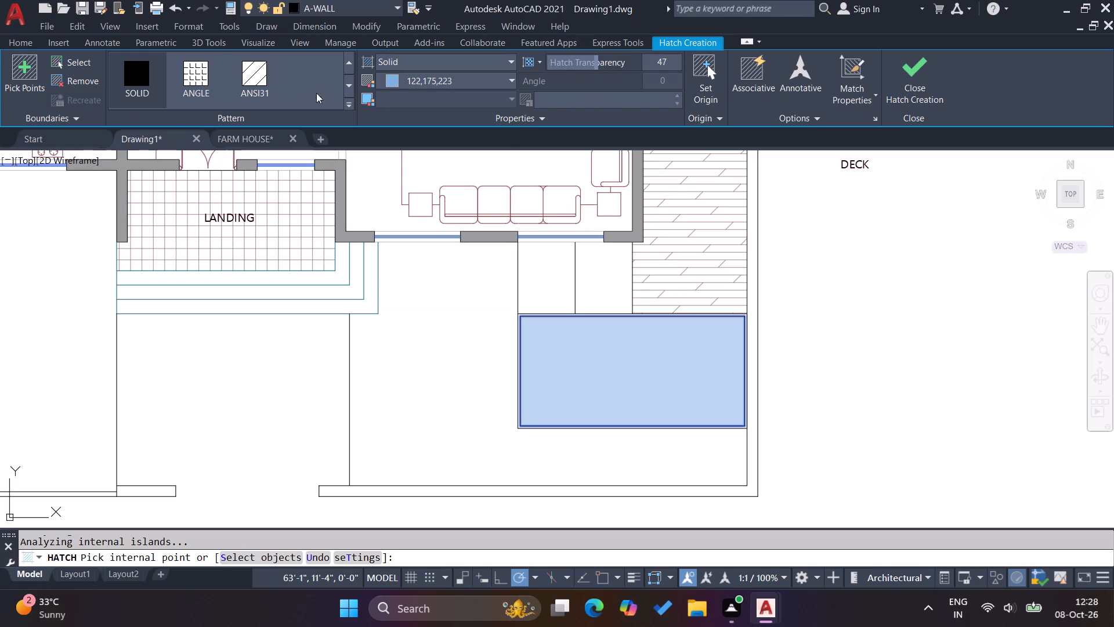
Change the front-yard rectangle's hatch to a GR_INVCYL gradient with colours 122,175,223 and 39,118,187, then finish the hatch.
{"action": "triple_click", "coordinate": [350, 84]}
{"action": "triple_click", "coordinate": [347, 85]}
{"action": "triple_click", "coordinate": [346, 85]}
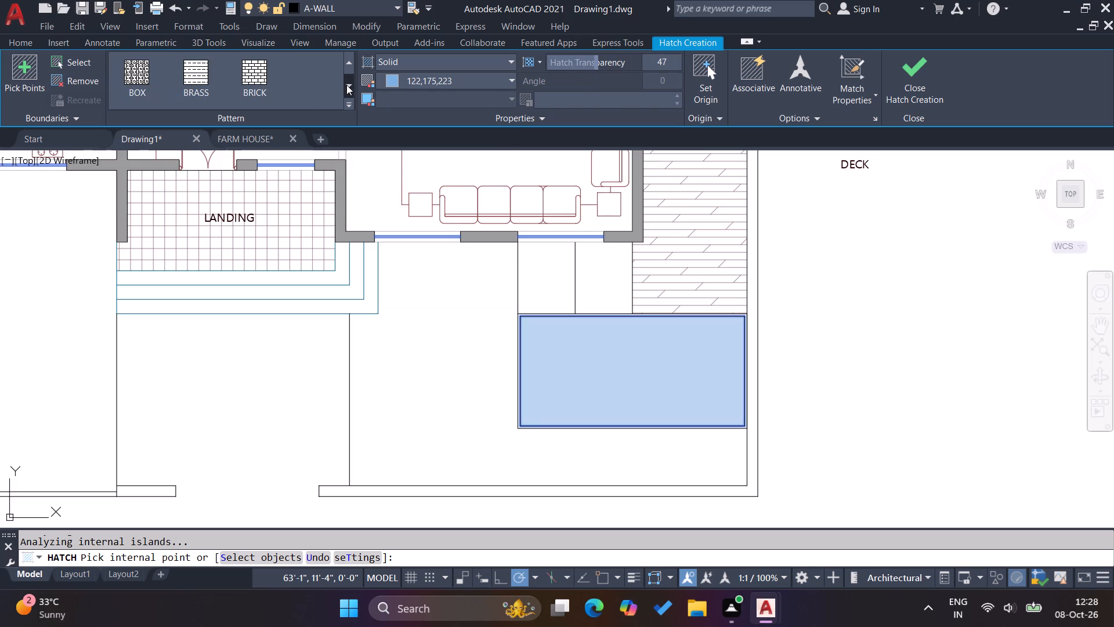
{"action": "triple_click", "coordinate": [346, 85]}
{"action": "left_click", "coordinate": [345, 84]}
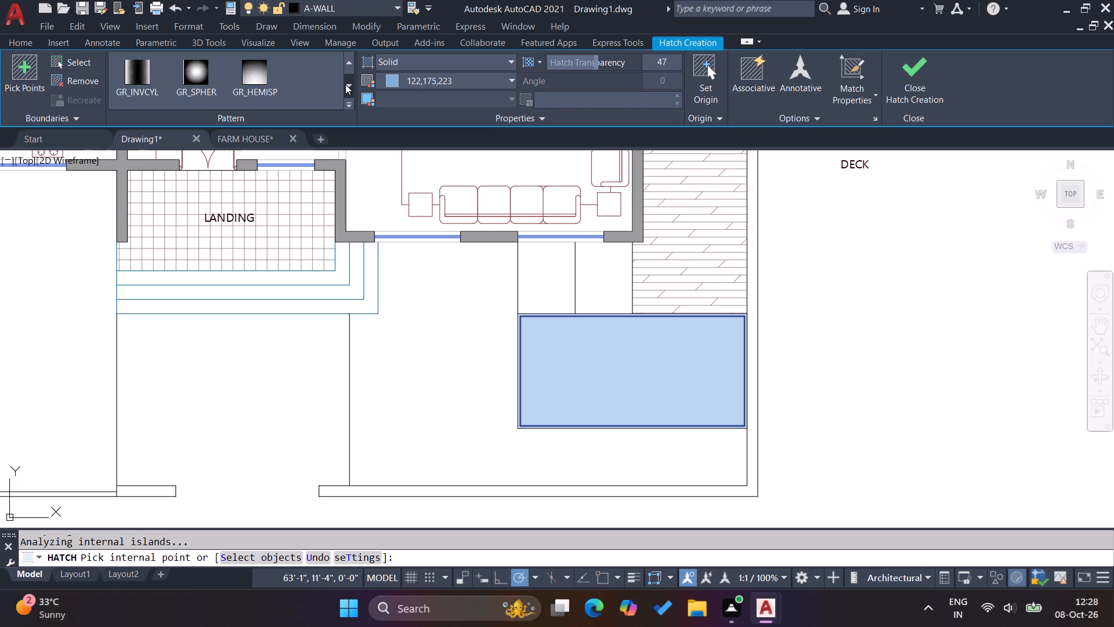
{"action": "left_click", "coordinate": [144, 69]}
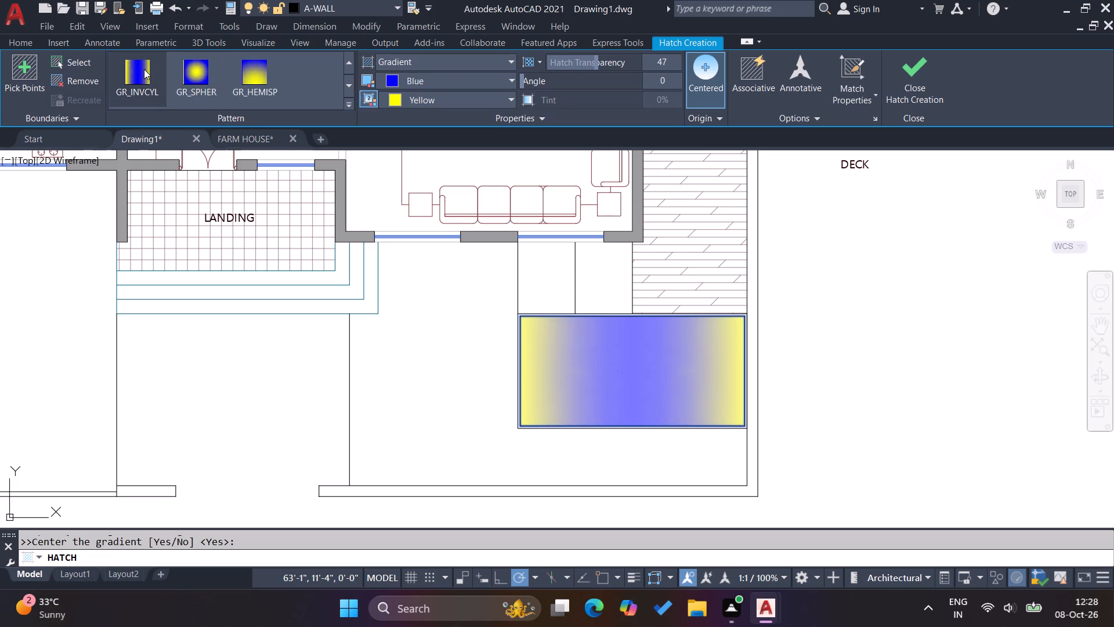
{"action": "left_click", "coordinate": [452, 81]}
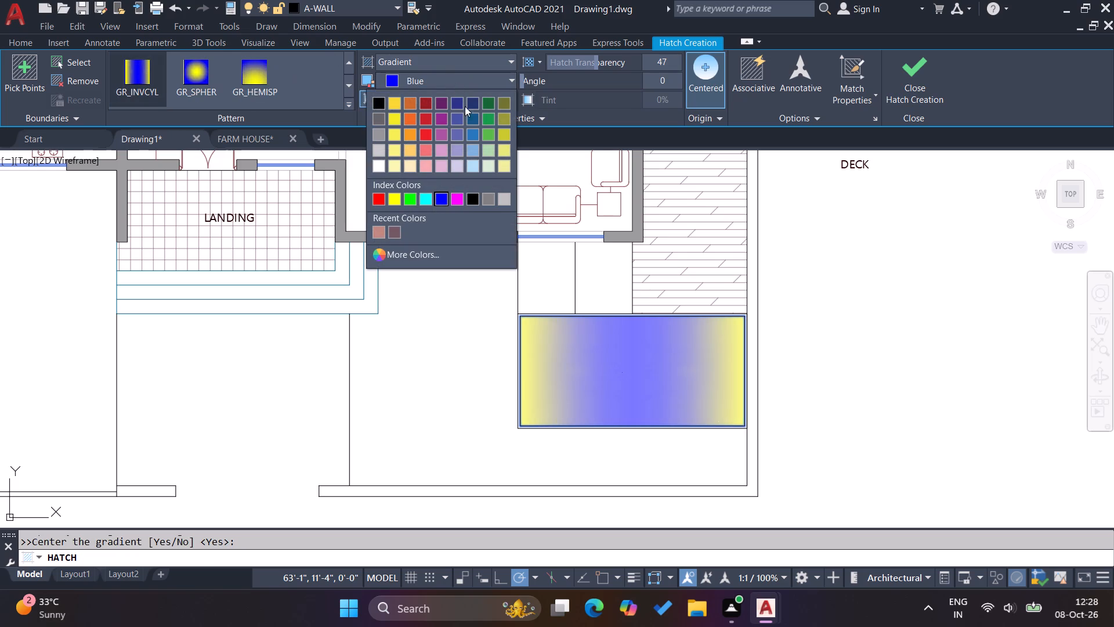
{"action": "left_click", "coordinate": [472, 149]}
{"action": "left_click", "coordinate": [441, 106]}
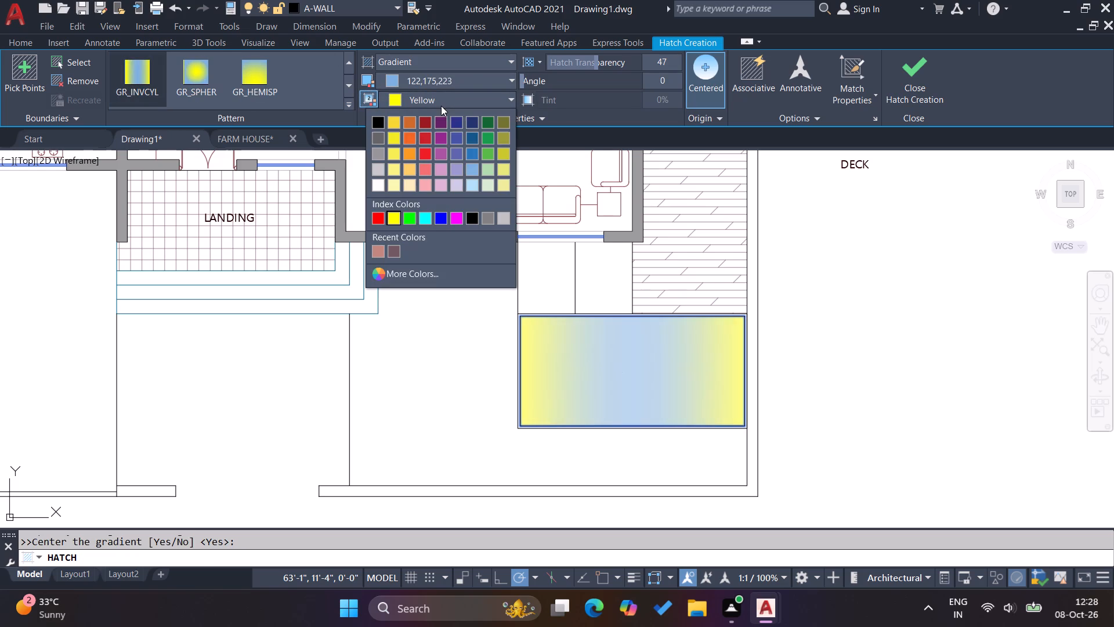
{"action": "left_click", "coordinate": [473, 150]}
{"action": "left_click", "coordinate": [914, 80]}
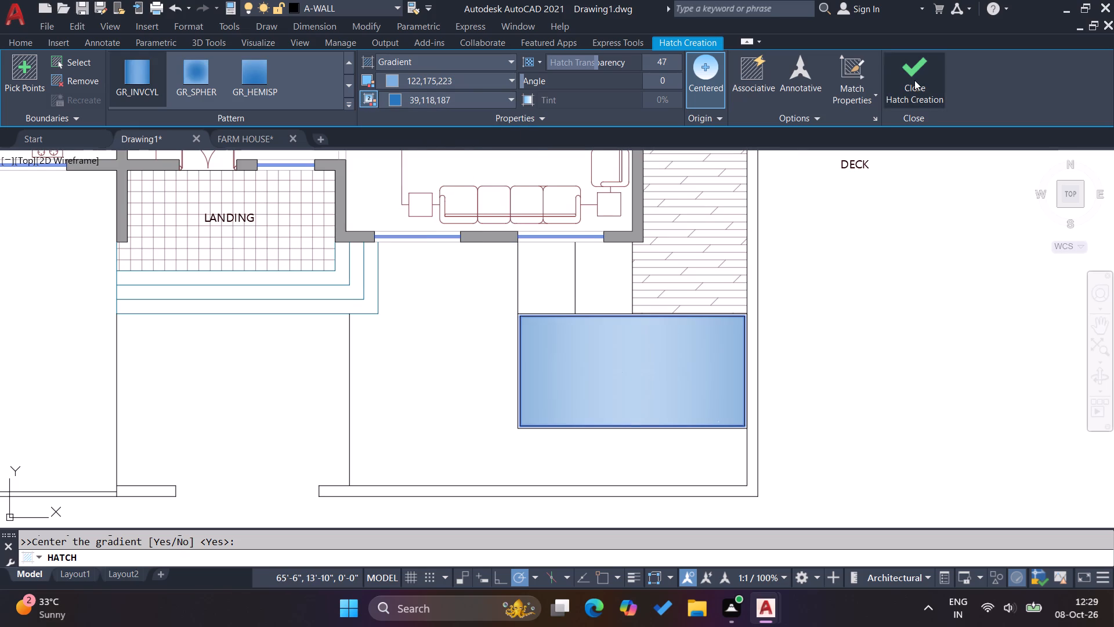
{"action": "scroll", "coordinate": [560, 328], "scroll_direction": "down", "scroll_amount": 2}
{"action": "key", "text": "Escape"}
{"action": "key", "text": "Escape"}
{"action": "scroll", "coordinate": [585, 347], "scroll_direction": "up", "scroll_amount": 2}
{"action": "key", "text": "Escape"}
{"action": "key", "text": "Escape"}
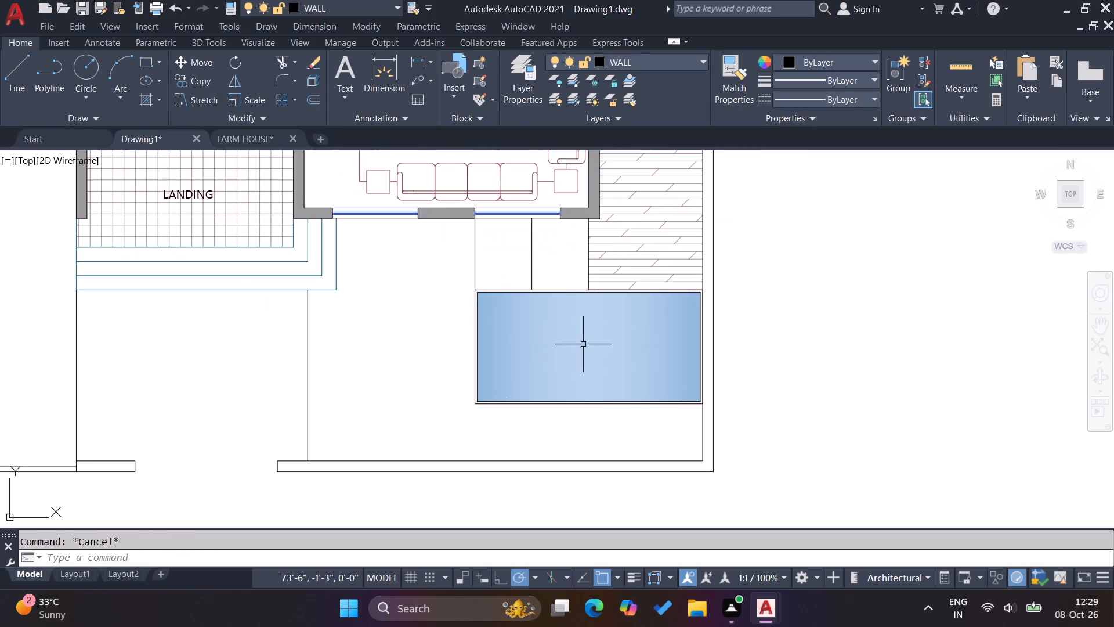
{"action": "key", "text": "Escape"}
{"action": "key", "text": "Escape"}
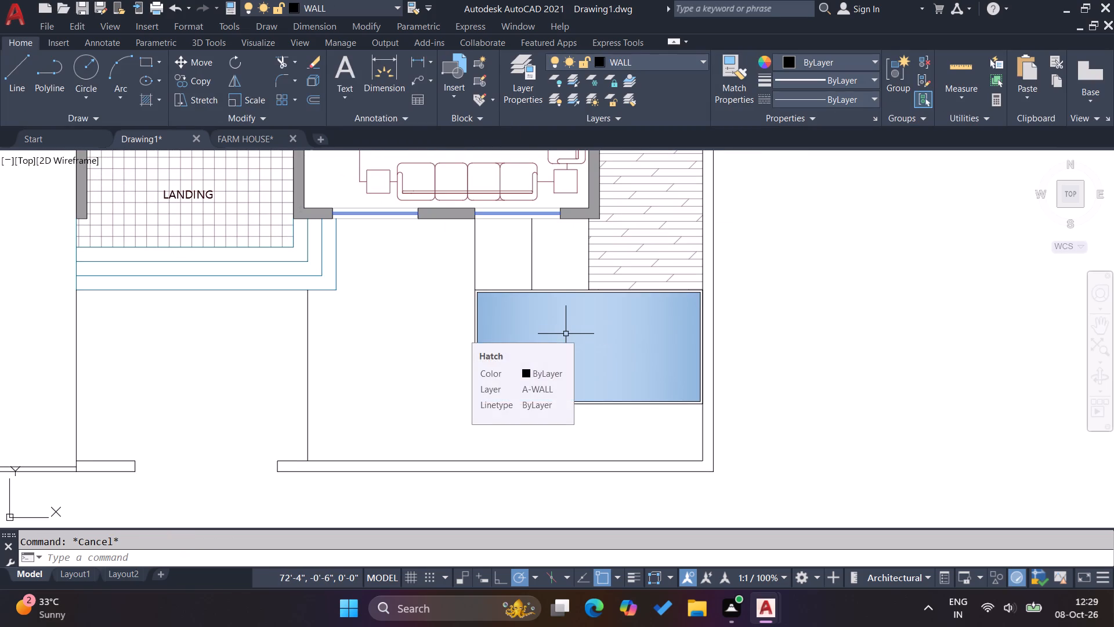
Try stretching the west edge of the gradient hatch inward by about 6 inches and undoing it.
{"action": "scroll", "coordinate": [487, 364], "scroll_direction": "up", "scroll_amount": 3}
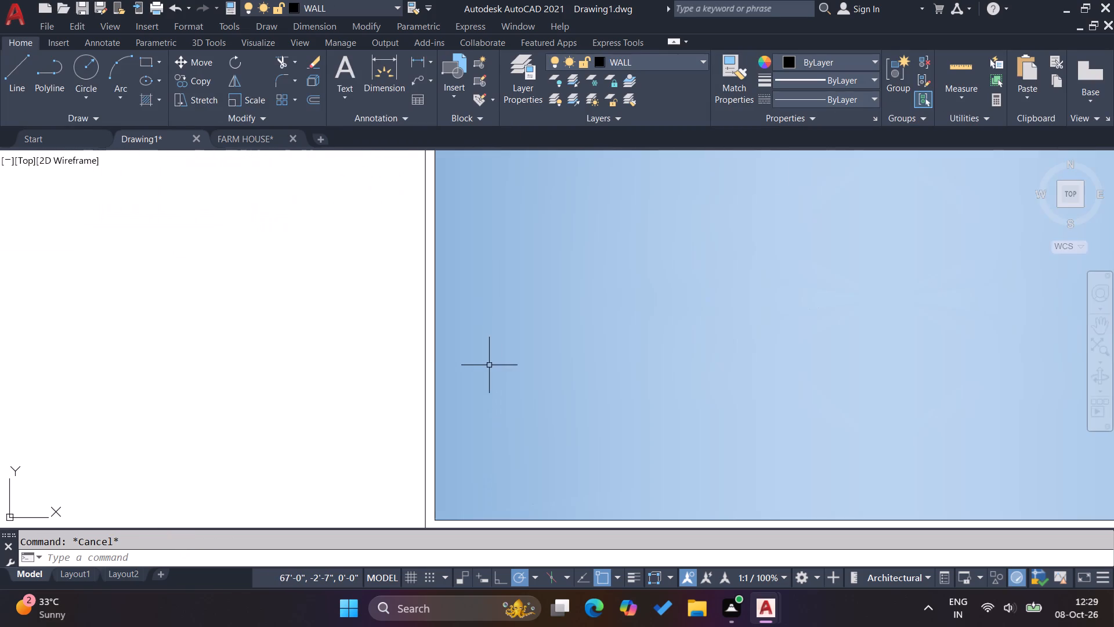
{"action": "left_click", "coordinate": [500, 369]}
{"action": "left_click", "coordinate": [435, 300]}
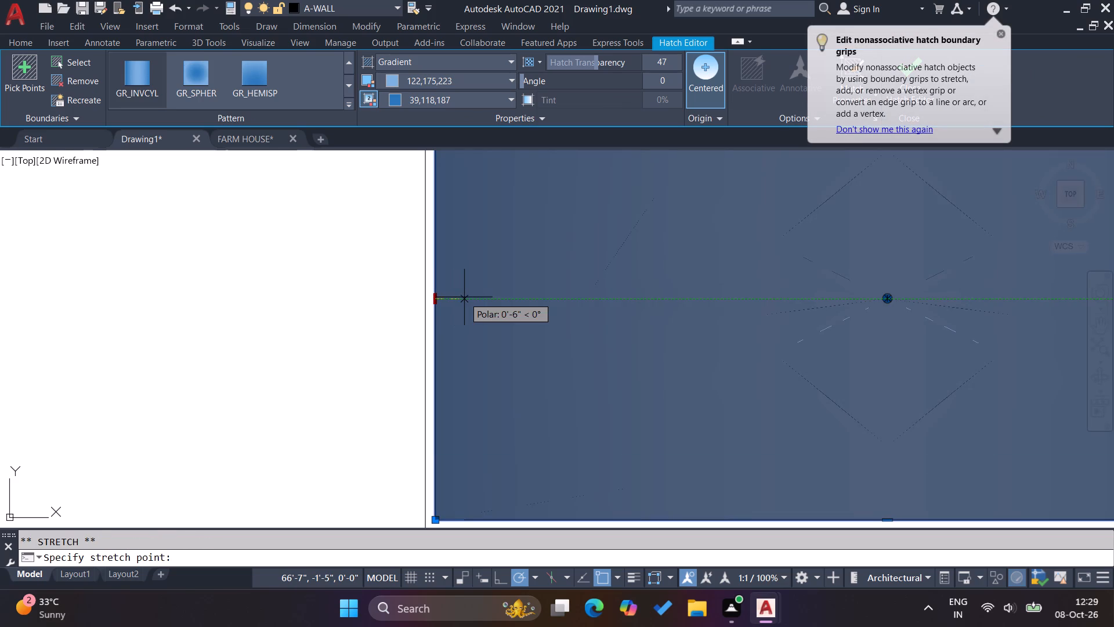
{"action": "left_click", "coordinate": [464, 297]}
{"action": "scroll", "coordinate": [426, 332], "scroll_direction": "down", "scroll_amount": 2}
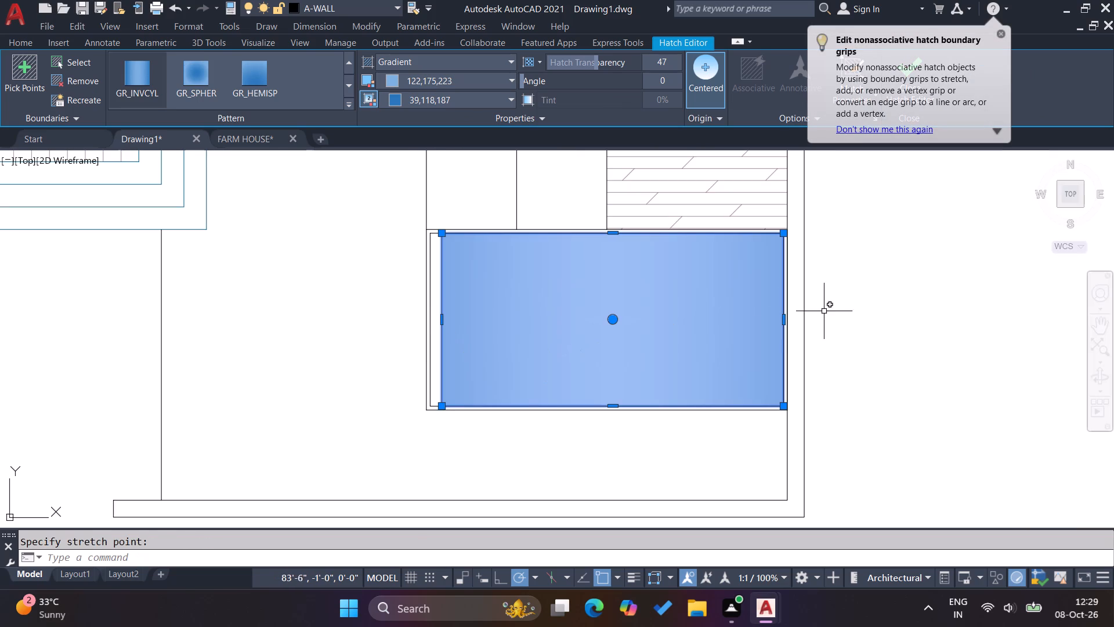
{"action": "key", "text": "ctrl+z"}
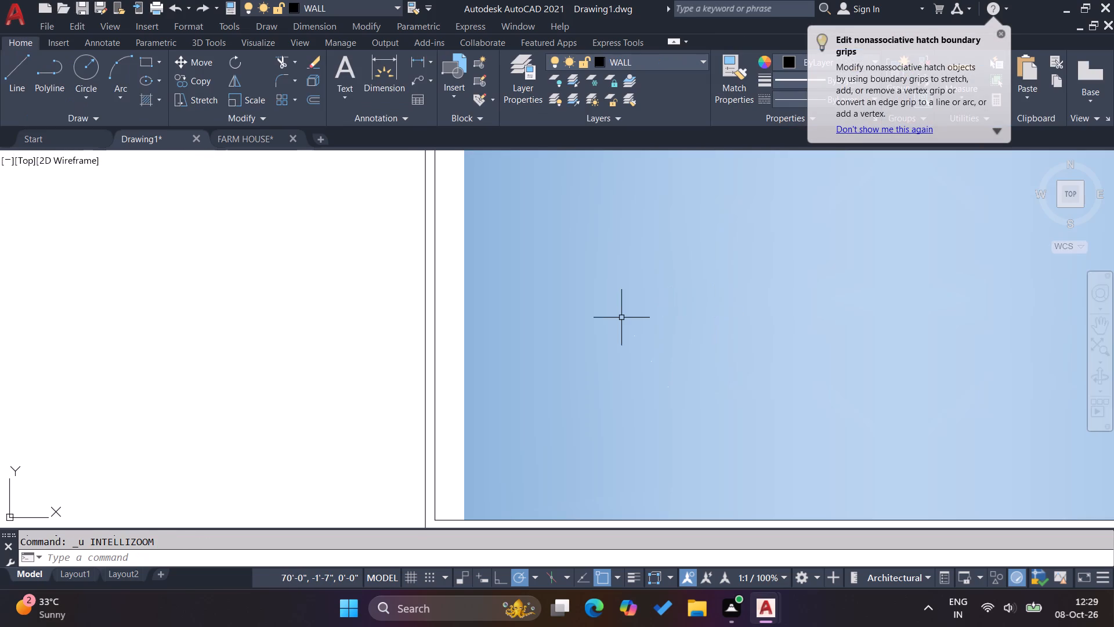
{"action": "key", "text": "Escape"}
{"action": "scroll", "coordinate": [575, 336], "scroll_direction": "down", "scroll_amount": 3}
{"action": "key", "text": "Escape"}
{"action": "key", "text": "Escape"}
Move the gradient hatch about 22'-3" east, outside the compound wall.
{"action": "left_click", "coordinate": [606, 343]}
{"action": "key", "text": "m"}
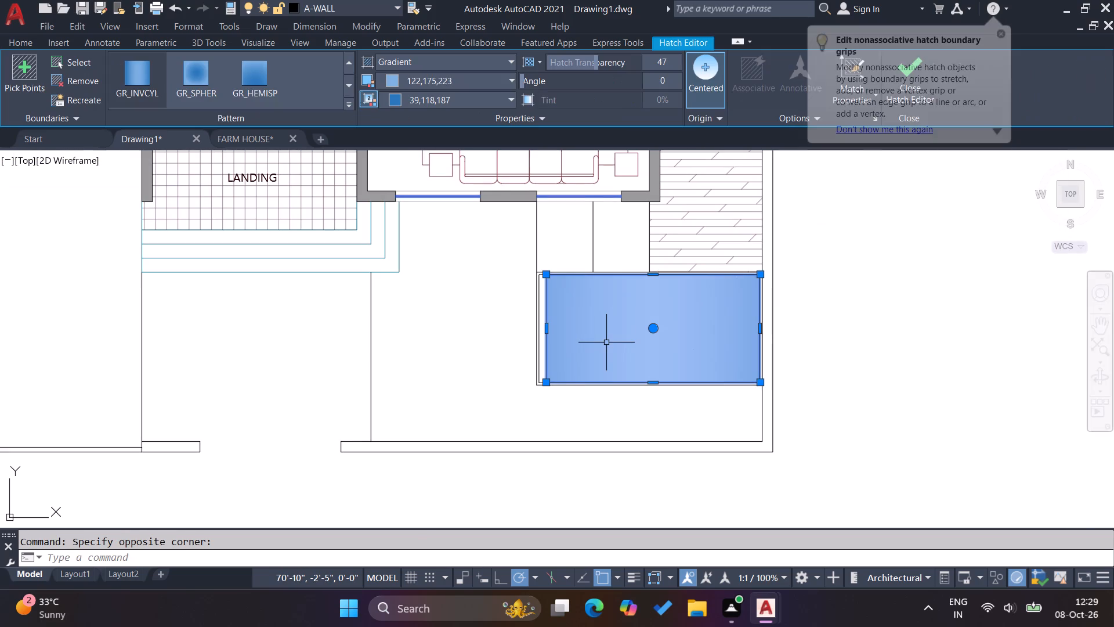
{"action": "key", "text": "Return"}
{"action": "left_click", "coordinate": [624, 350]}
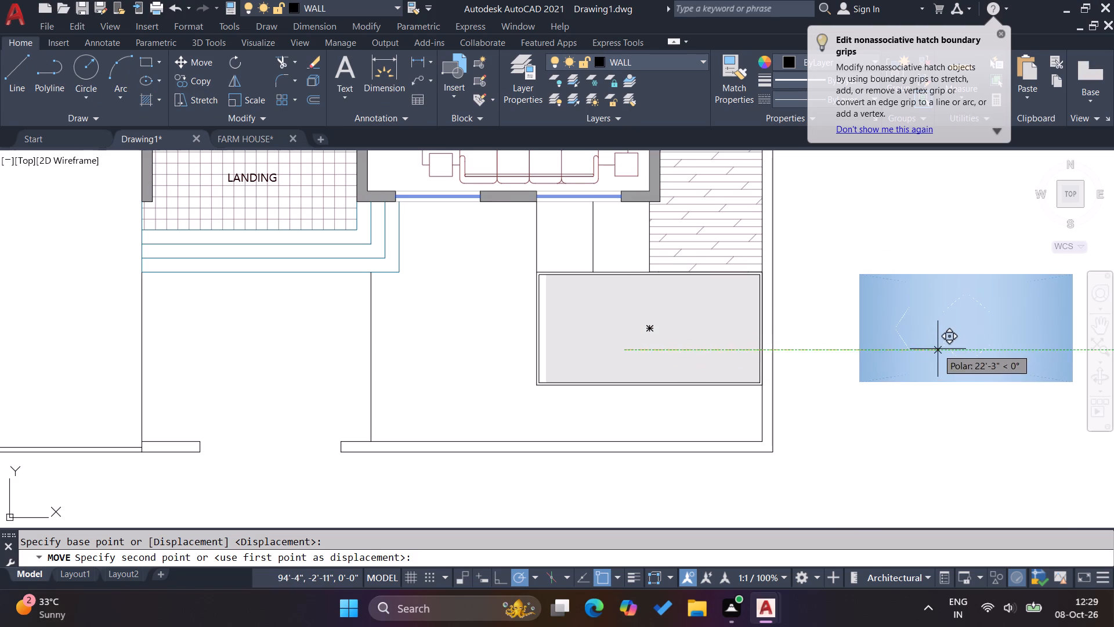
{"action": "left_click", "coordinate": [938, 349]}
{"action": "key", "text": "Escape"}
{"action": "key", "text": "Escape"}
Offset the outer front-yard rectangle inward by 5 inches.
{"action": "key", "text": "o"}
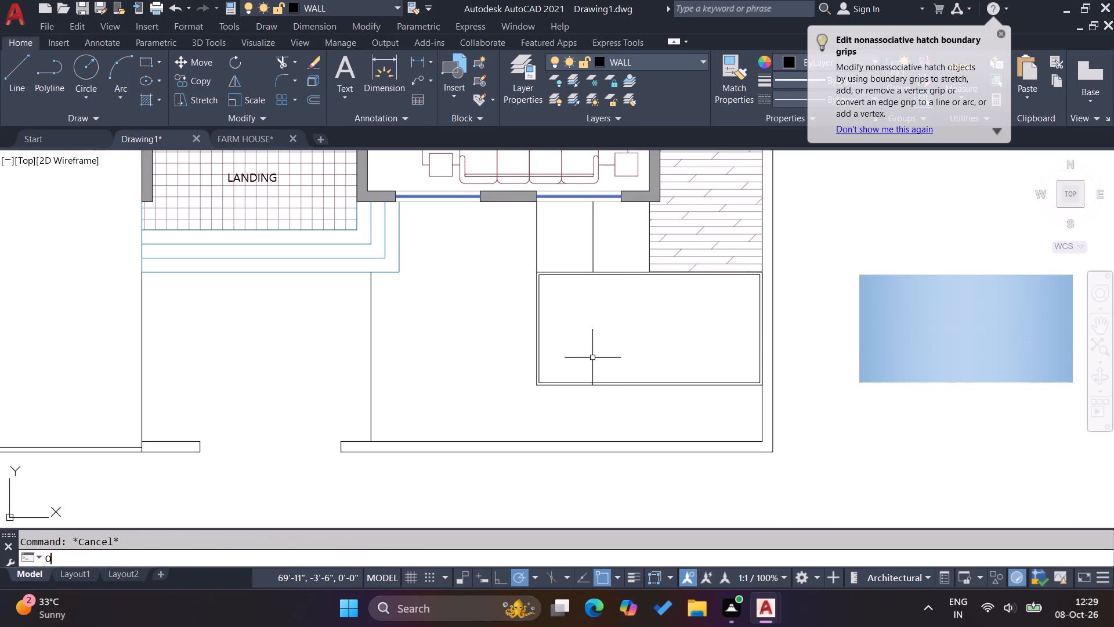
{"action": "key", "text": "Return"}
{"action": "key", "text": "5"}
{"action": "key", "text": "Return"}
{"action": "scroll", "coordinate": [533, 365], "scroll_direction": "up", "scroll_amount": 2}
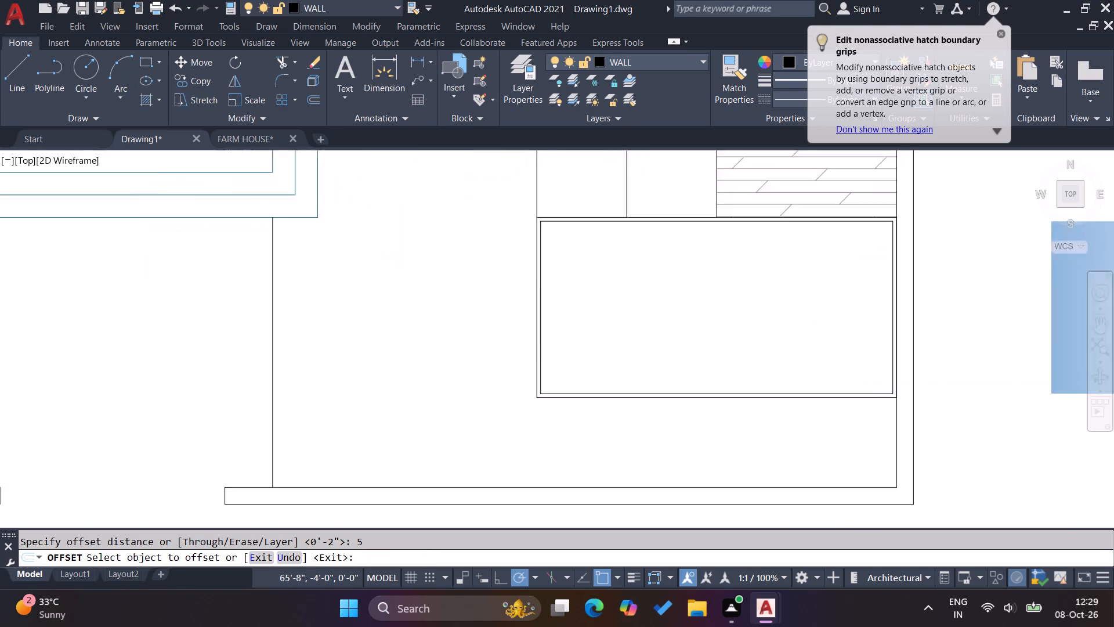
{"action": "scroll", "coordinate": [533, 365], "scroll_direction": "up", "scroll_amount": 1}
{"action": "left_click", "coordinate": [540, 367]}
{"action": "left_click", "coordinate": [622, 366]}
{"action": "key", "text": "Escape"}
{"action": "key", "text": "Escape"}
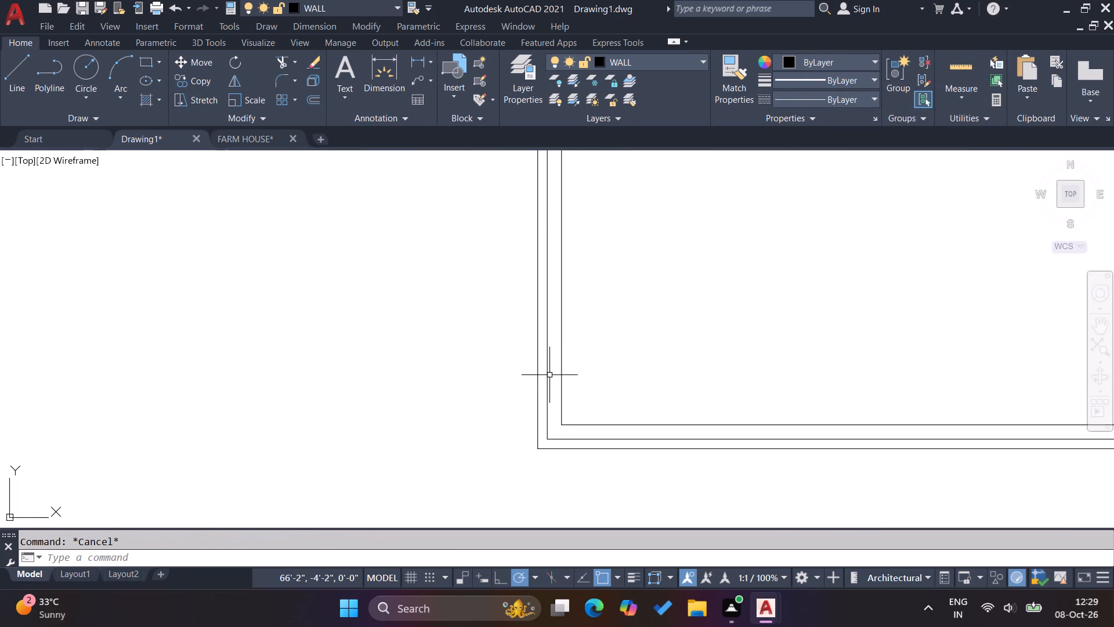
Delete the middle rectangle, the one offset 2 inches inside the front-yard rectangle.
{"action": "left_click", "coordinate": [548, 374]}
{"action": "key", "text": "Delete"}
{"action": "scroll", "coordinate": [541, 369], "scroll_direction": "down", "scroll_amount": 4}
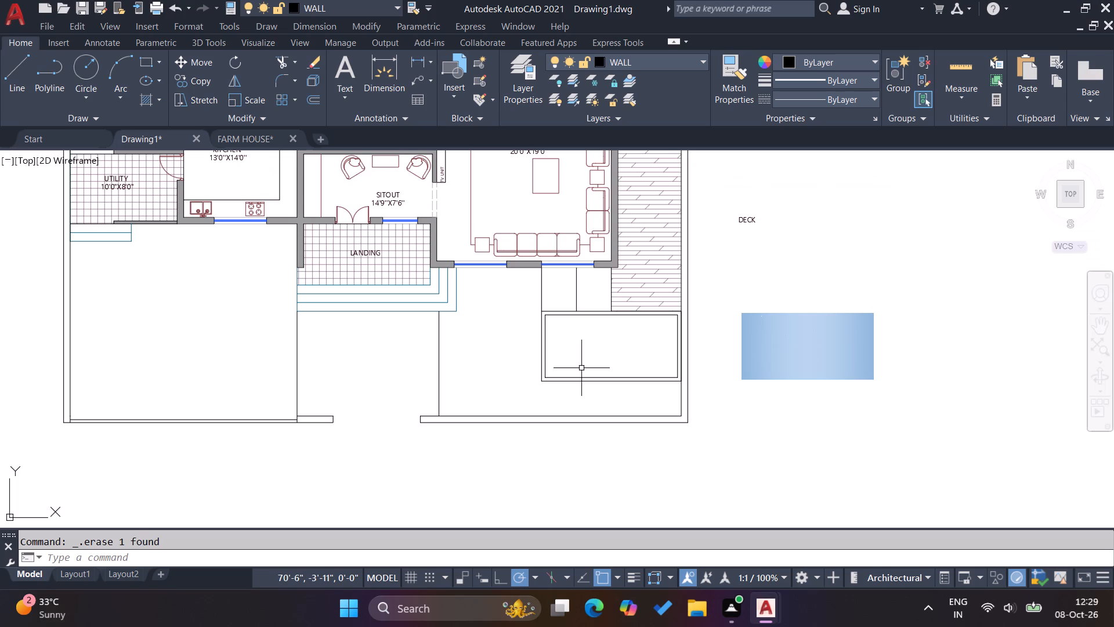
Hatch inside the inner front-yard rectangle with a solid fill in colour 122,175,223 at 47 transparency.
{"action": "key", "text": "h"}
{"action": "key", "text": "Return"}
{"action": "left_click", "coordinate": [628, 361]}
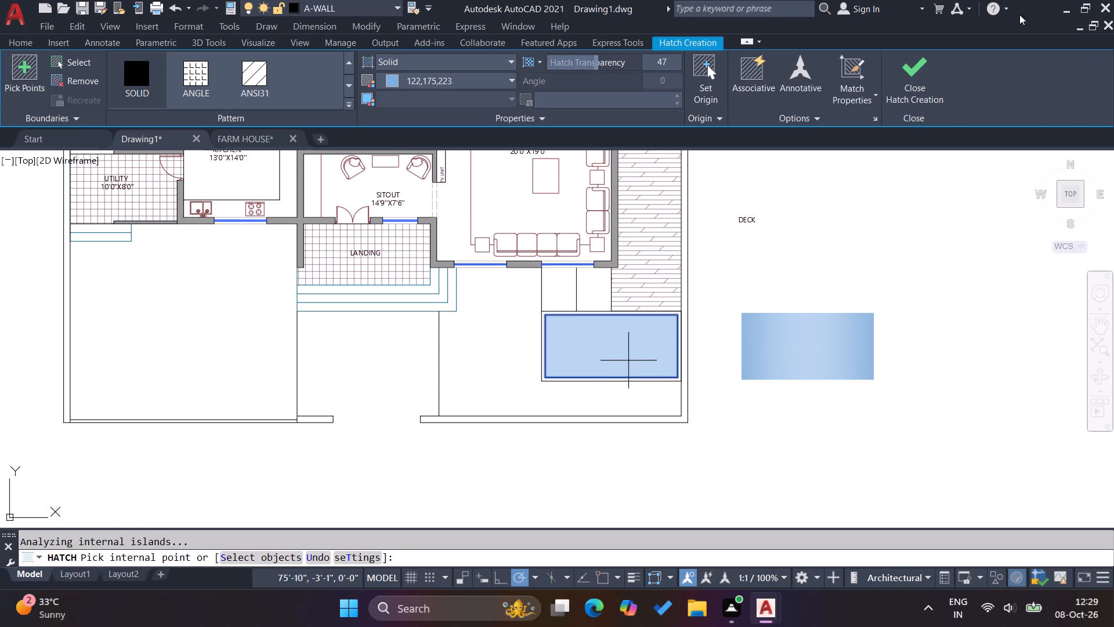
{"action": "left_click", "coordinate": [927, 82]}
Match the new solid hatch's properties to the blue gradient hatch outside the compound wall.
{"action": "type", "text": "MA"}
{"action": "key", "text": "Return"}
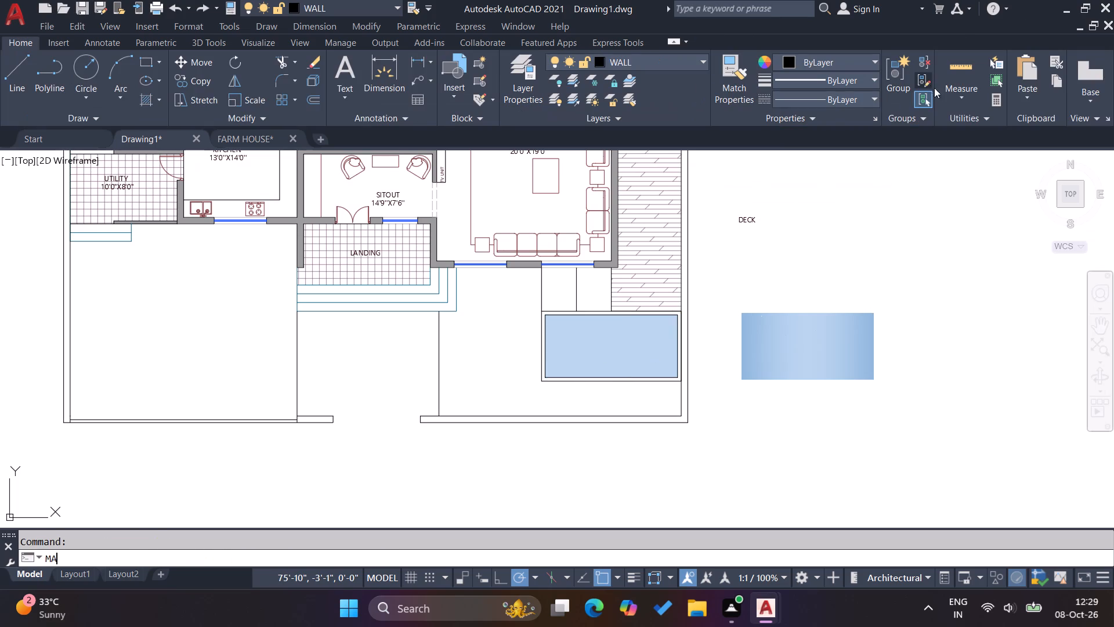
{"action": "left_click", "coordinate": [811, 335]}
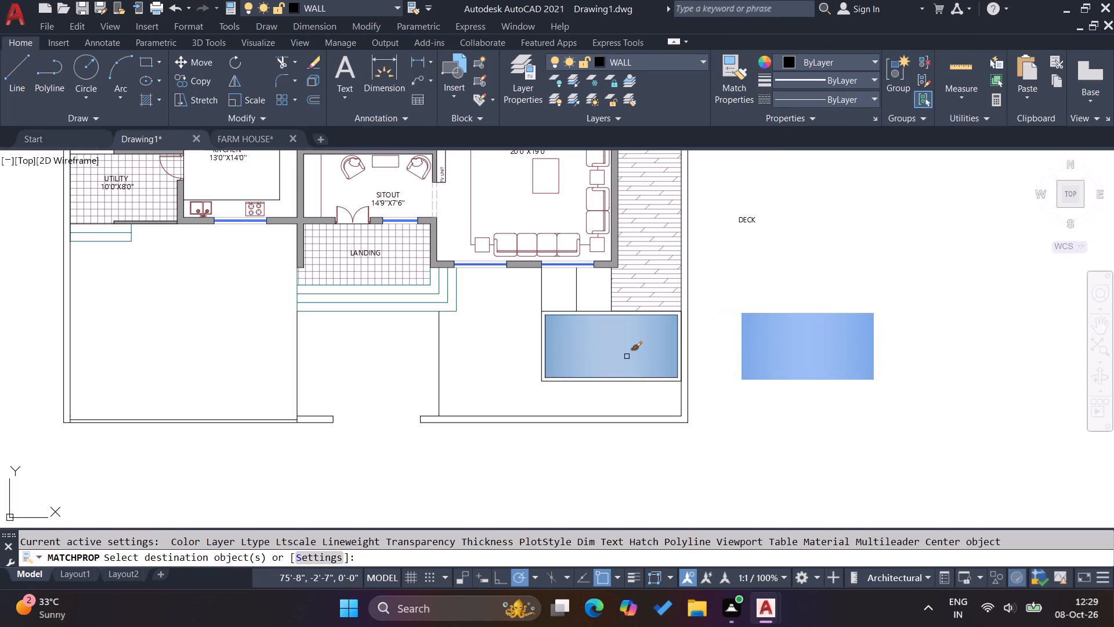
{"action": "left_click", "coordinate": [645, 344]}
{"action": "key", "text": "Escape"}
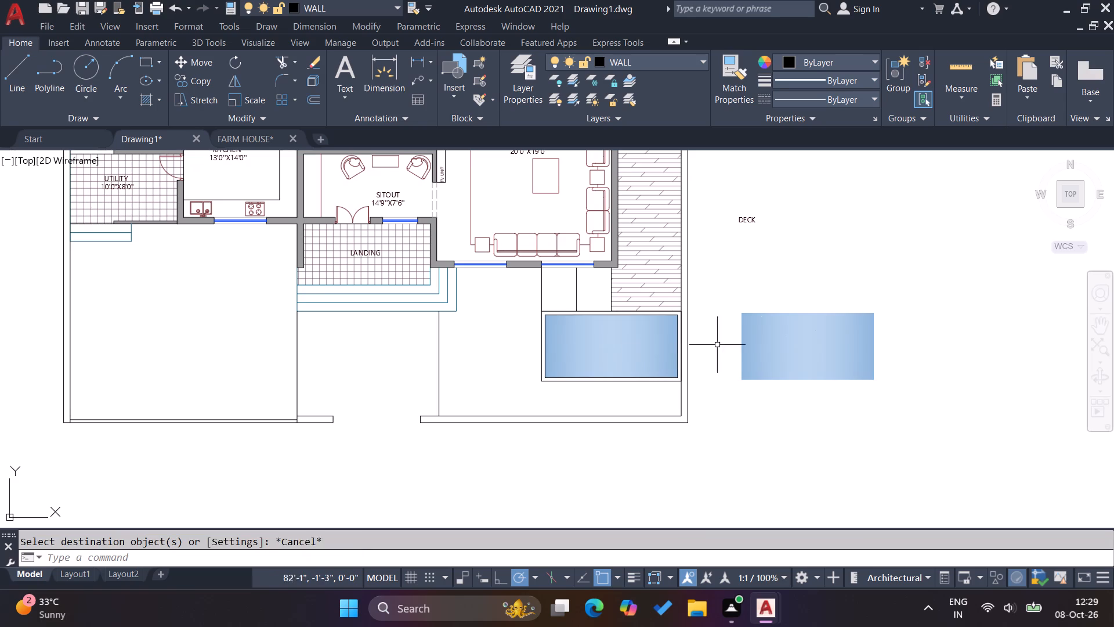
{"action": "key", "text": "Escape"}
{"action": "key", "text": "Escape"}
Delete the spare gradient hatch outside the compound wall.
{"action": "left_click_drag", "start_coordinate": [824, 387], "coordinate": [815, 383]}
{"action": "left_click", "coordinate": [795, 359]}
{"action": "key", "text": "Delete"}
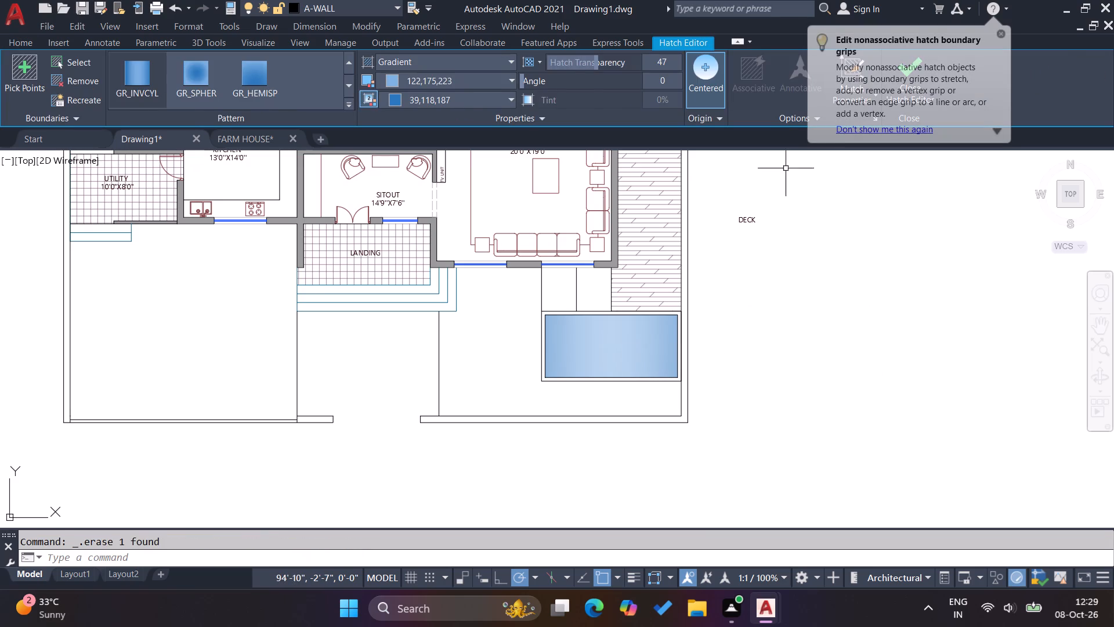
{"action": "key", "text": "Escape"}
{"action": "key", "text": "Escape"}
Hatch the two small panels between the drawing room and the blue rectangle with a solid 122,175,223 fill at 47 transparency.
{"action": "key", "text": "h"}
{"action": "key", "text": "Return"}
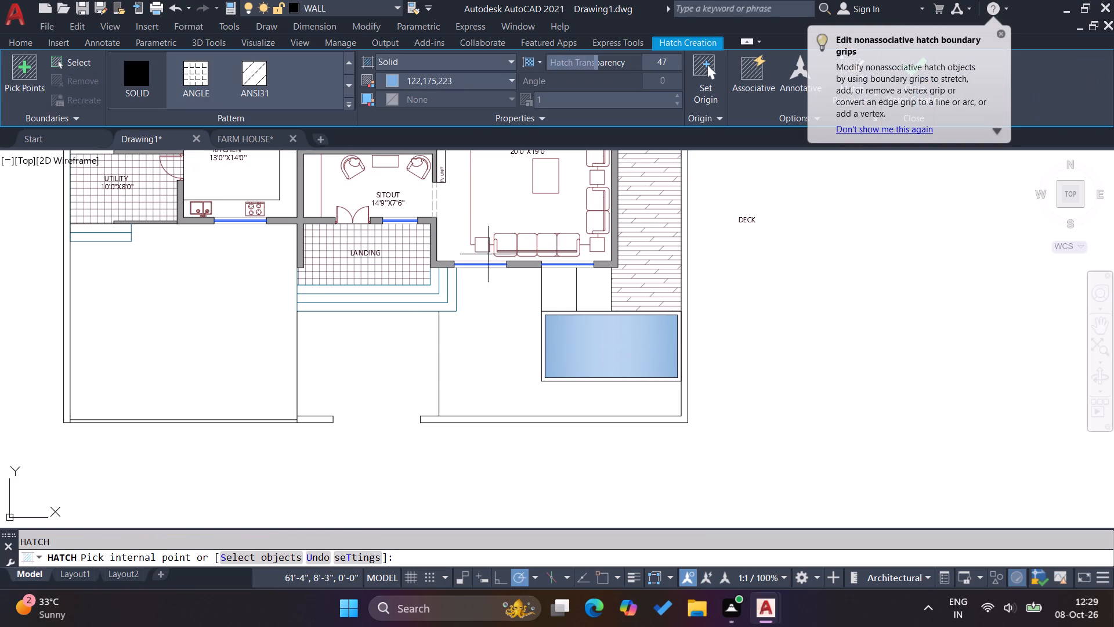
{"action": "left_click", "coordinate": [562, 289]}
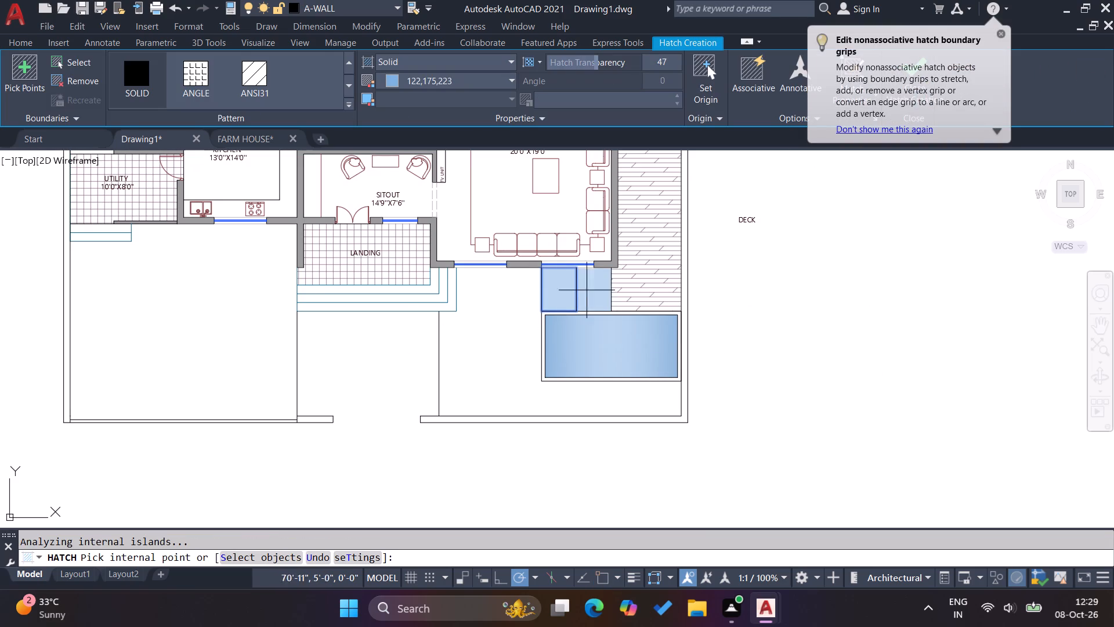
{"action": "left_click", "coordinate": [607, 287]}
{"action": "key", "text": "Escape"}
{"action": "key", "text": "Escape"}
{"action": "key", "text": "Escape"}
Match the two-panel hatch's properties to the reddish-brown paver strip beside the LANDSCAPE area.
{"action": "type", "text": "MA"}
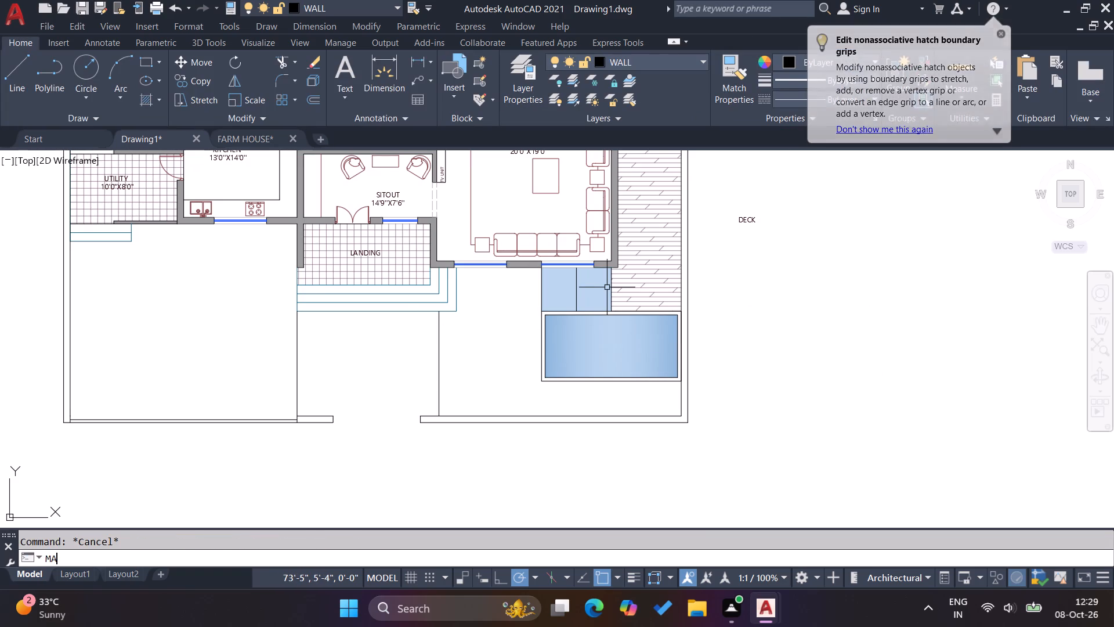
{"action": "key", "text": "Return"}
{"action": "scroll", "coordinate": [604, 326], "scroll_direction": "down", "scroll_amount": 3}
{"action": "scroll", "coordinate": [614, 250], "scroll_direction": "up", "scroll_amount": 4}
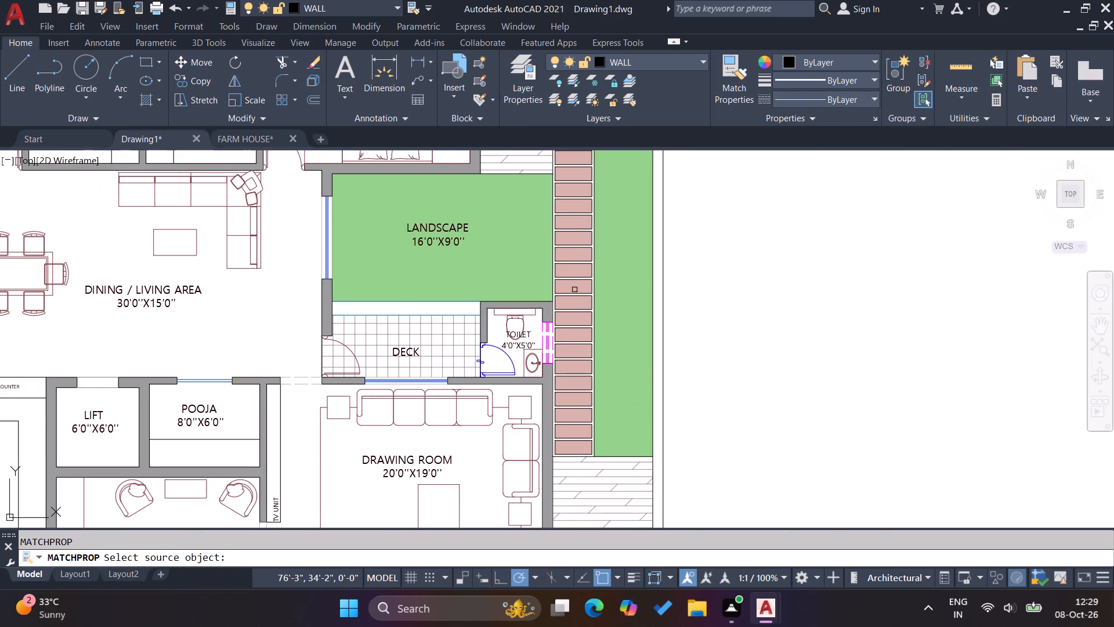
{"action": "left_click", "coordinate": [574, 290]}
{"action": "scroll", "coordinate": [596, 277], "scroll_direction": "down", "scroll_amount": 2}
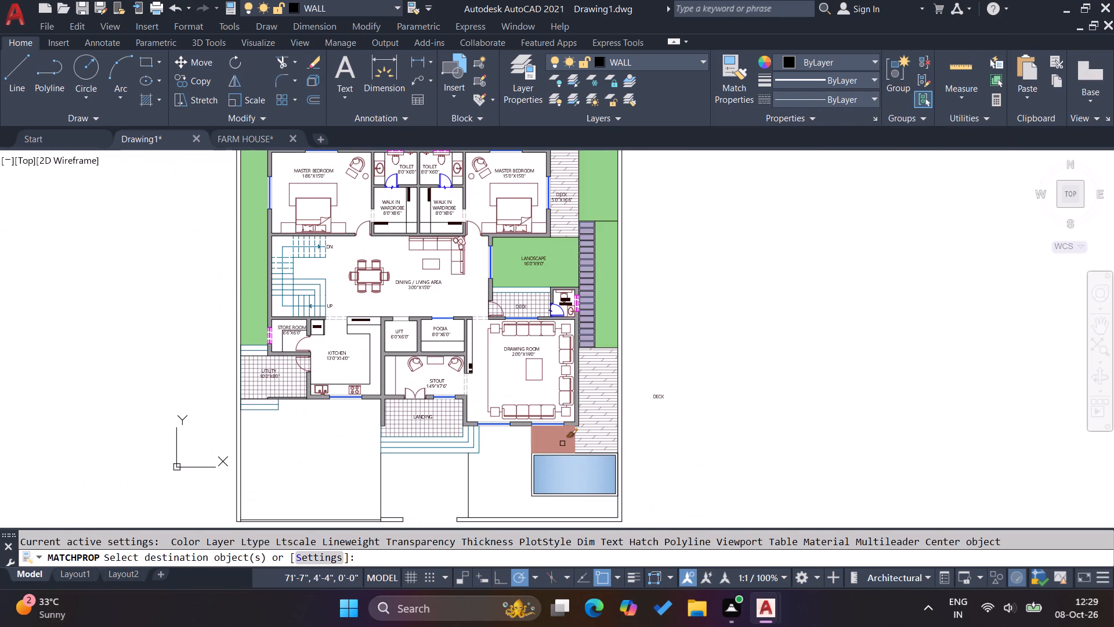
{"action": "left_click", "coordinate": [562, 444]}
{"action": "key", "text": "Escape"}
{"action": "key", "text": "Escape"}
{"action": "scroll", "coordinate": [560, 444], "scroll_direction": "up", "scroll_amount": 3}
{"action": "key", "text": "Escape"}
{"action": "key", "text": "Escape"}
{"action": "scroll", "coordinate": [557, 329], "scroll_direction": "down", "scroll_amount": 1}
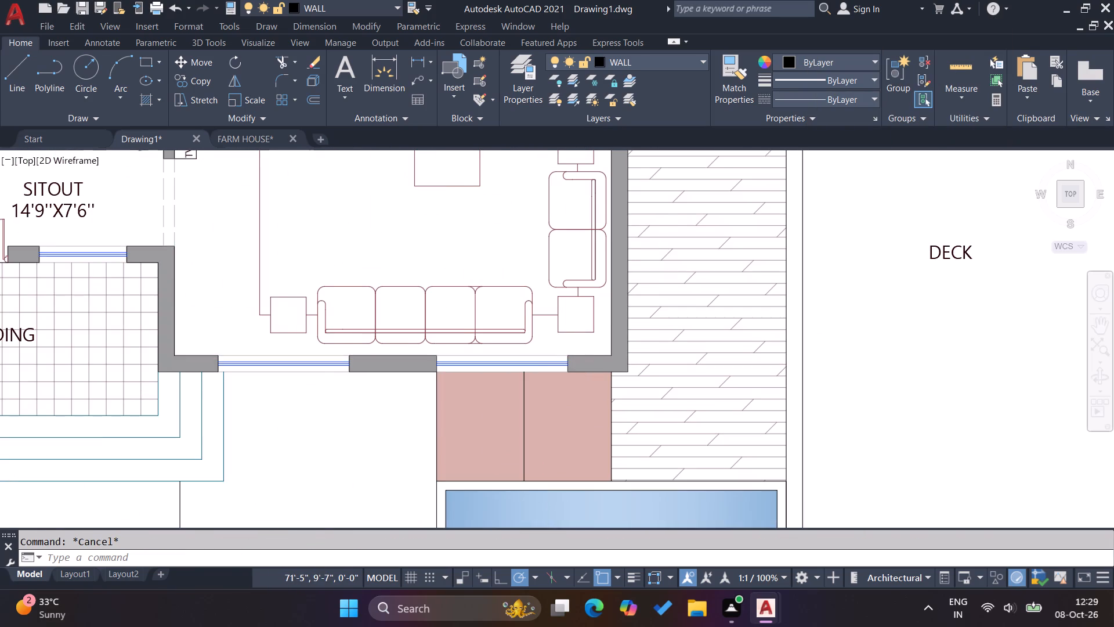
{"action": "scroll", "coordinate": [557, 329], "scroll_direction": "down", "scroll_amount": 1}
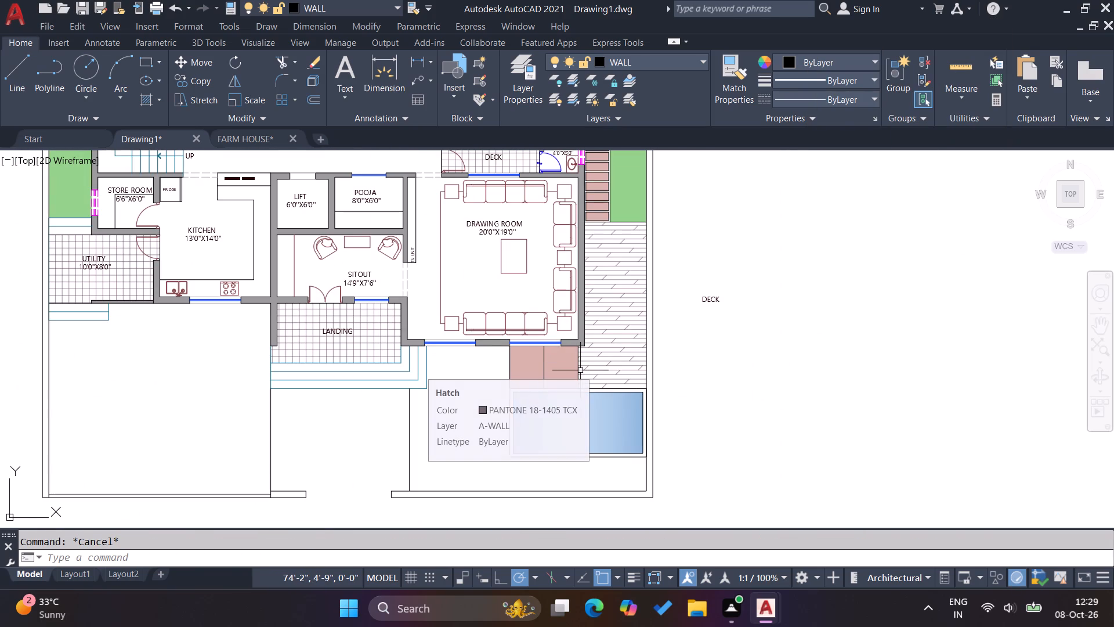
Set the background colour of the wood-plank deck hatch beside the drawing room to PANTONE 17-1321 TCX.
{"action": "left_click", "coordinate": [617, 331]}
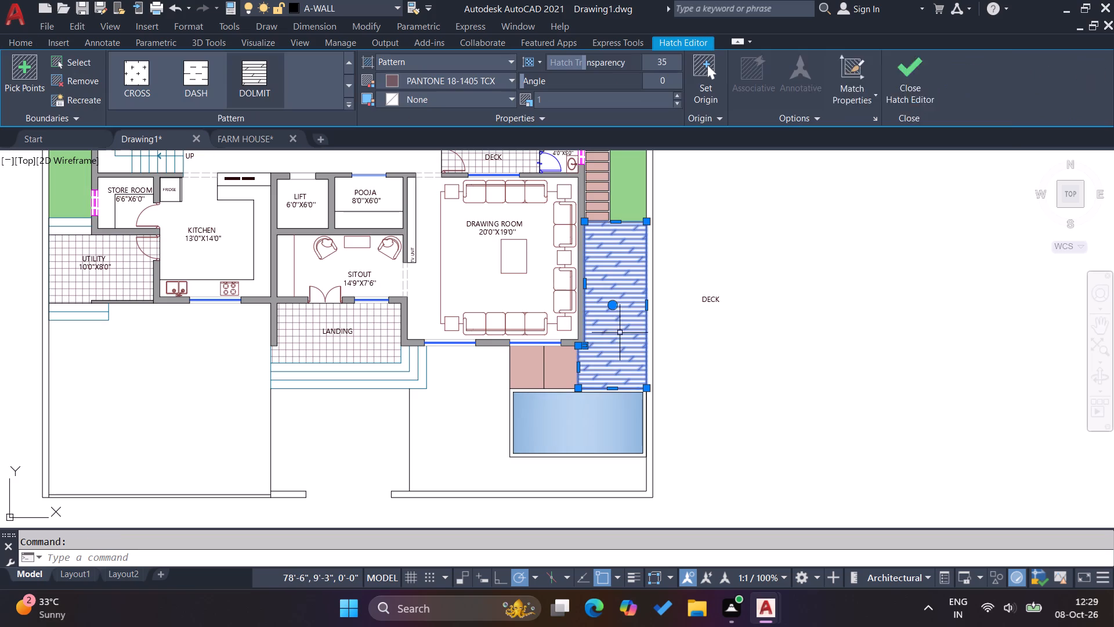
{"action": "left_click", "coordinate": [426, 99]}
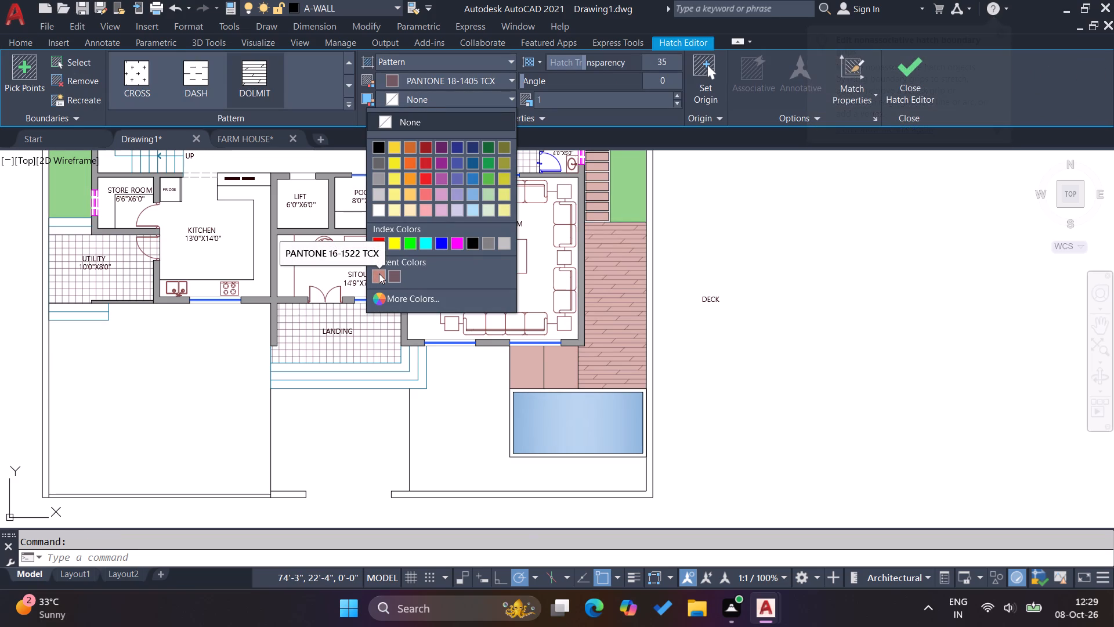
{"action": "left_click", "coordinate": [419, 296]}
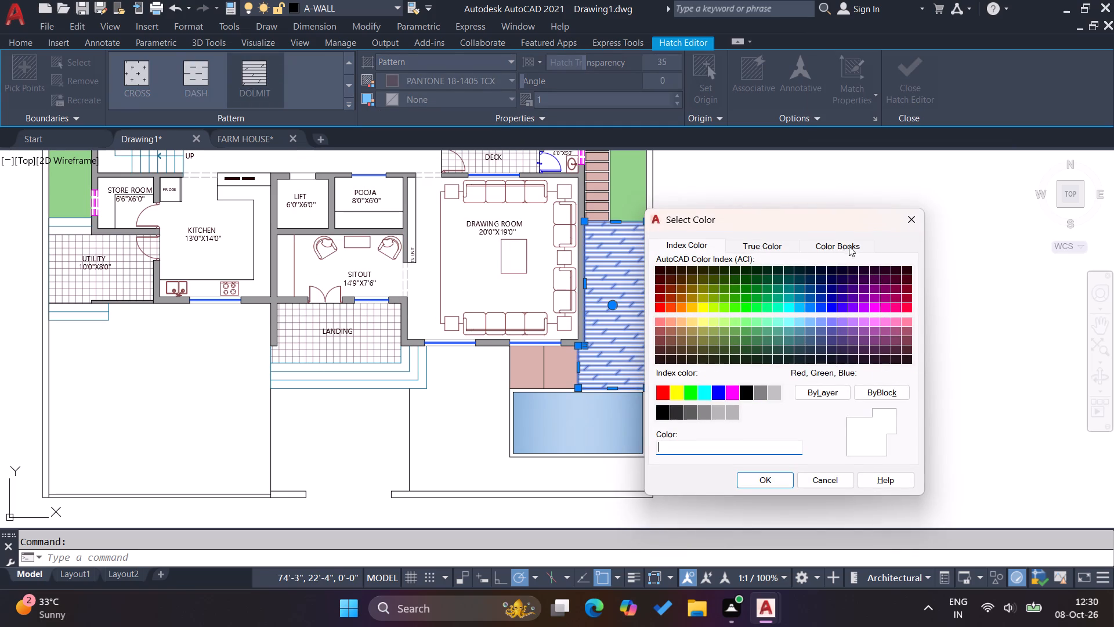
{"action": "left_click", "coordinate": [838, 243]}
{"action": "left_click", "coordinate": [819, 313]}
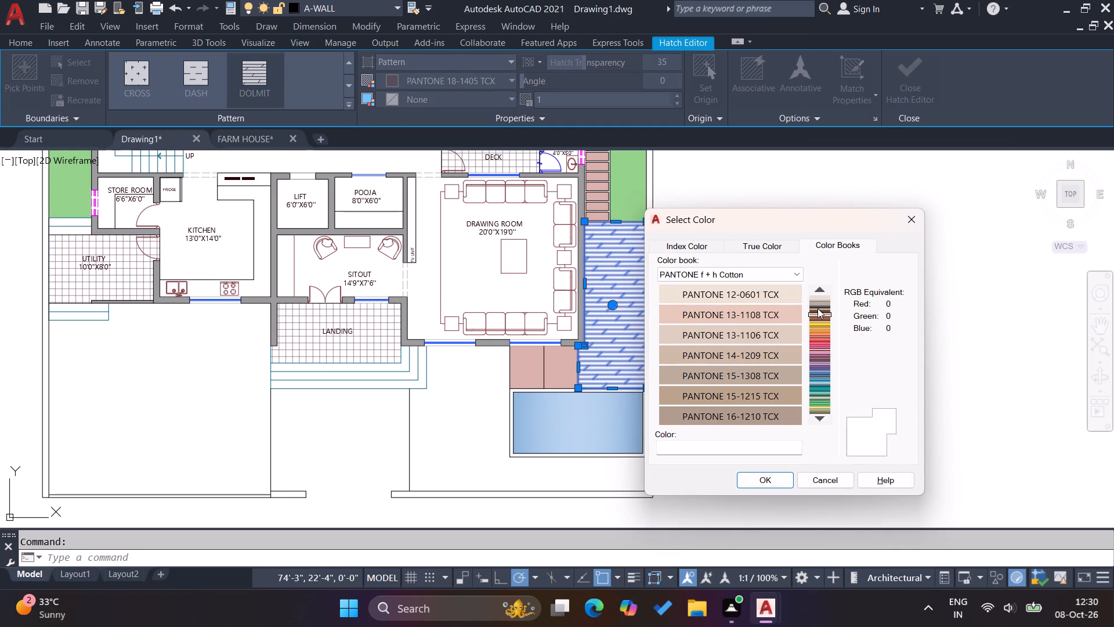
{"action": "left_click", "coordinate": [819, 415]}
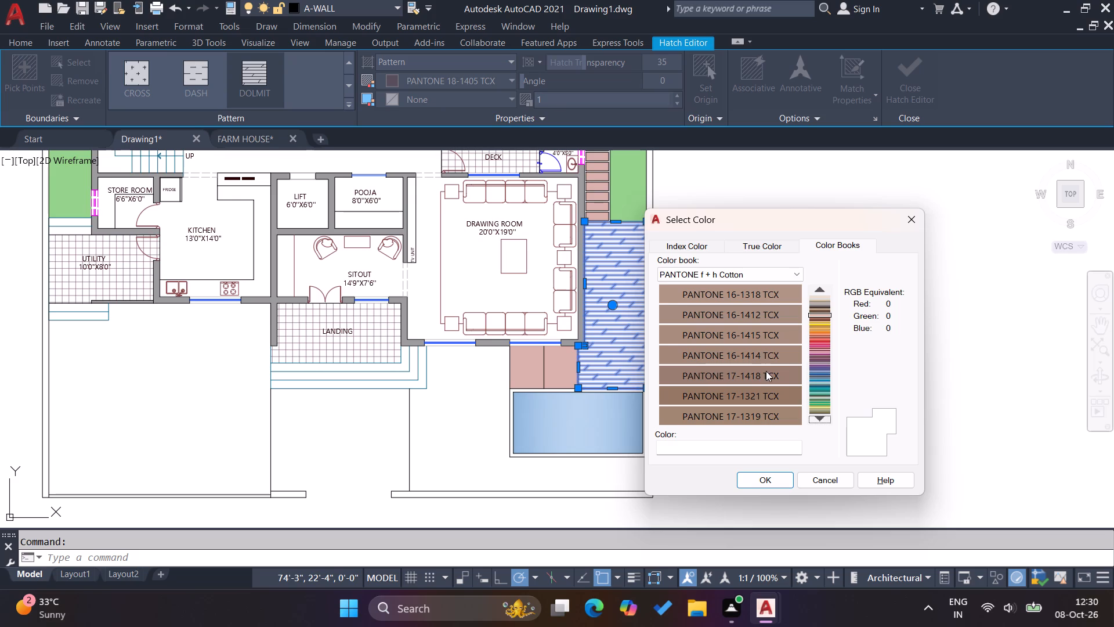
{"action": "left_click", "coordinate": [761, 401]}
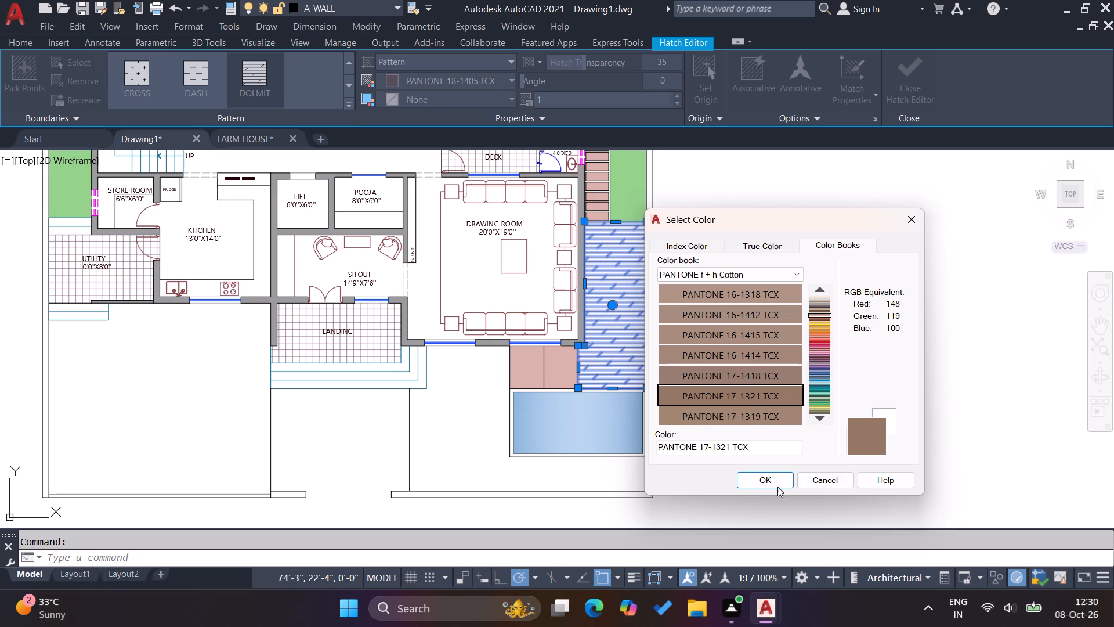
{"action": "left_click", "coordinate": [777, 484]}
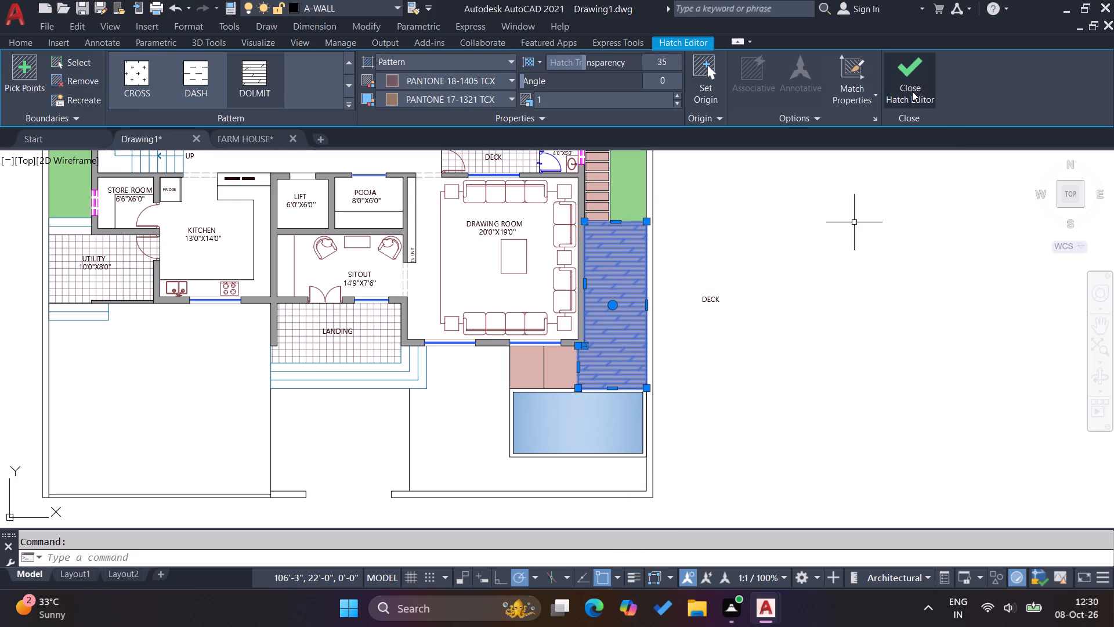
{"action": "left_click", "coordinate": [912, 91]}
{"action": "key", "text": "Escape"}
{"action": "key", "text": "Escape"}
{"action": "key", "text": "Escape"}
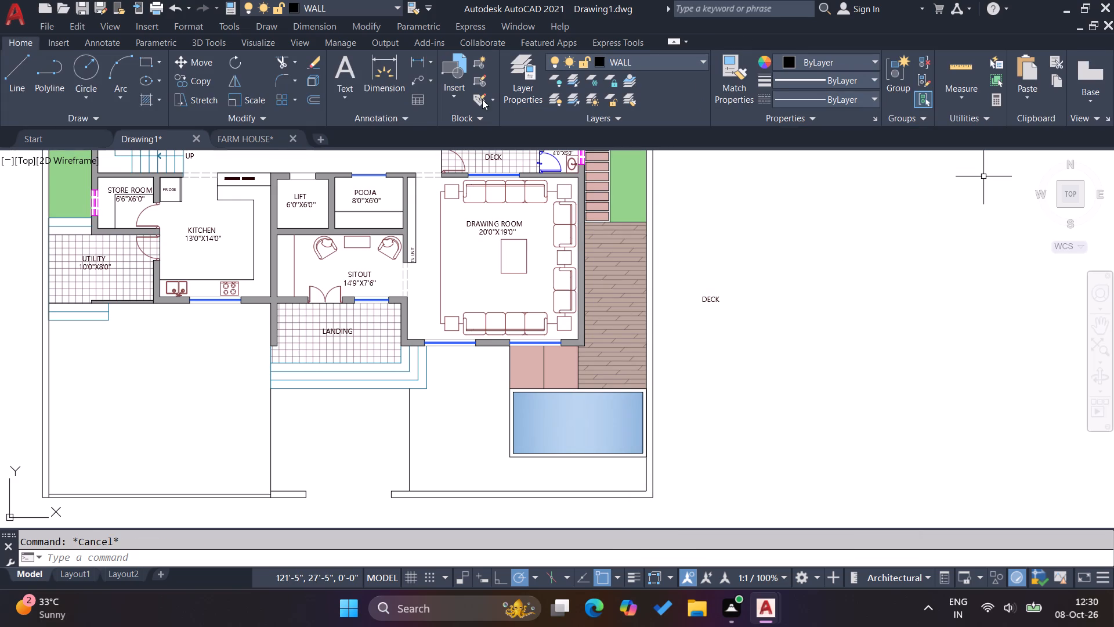
Set the background colour of the plank deck hatch beside the drawing room to PANTONE 16-1054 TCX from the PANTONE f + h Cotton book.
{"action": "left_click", "coordinate": [609, 255]}
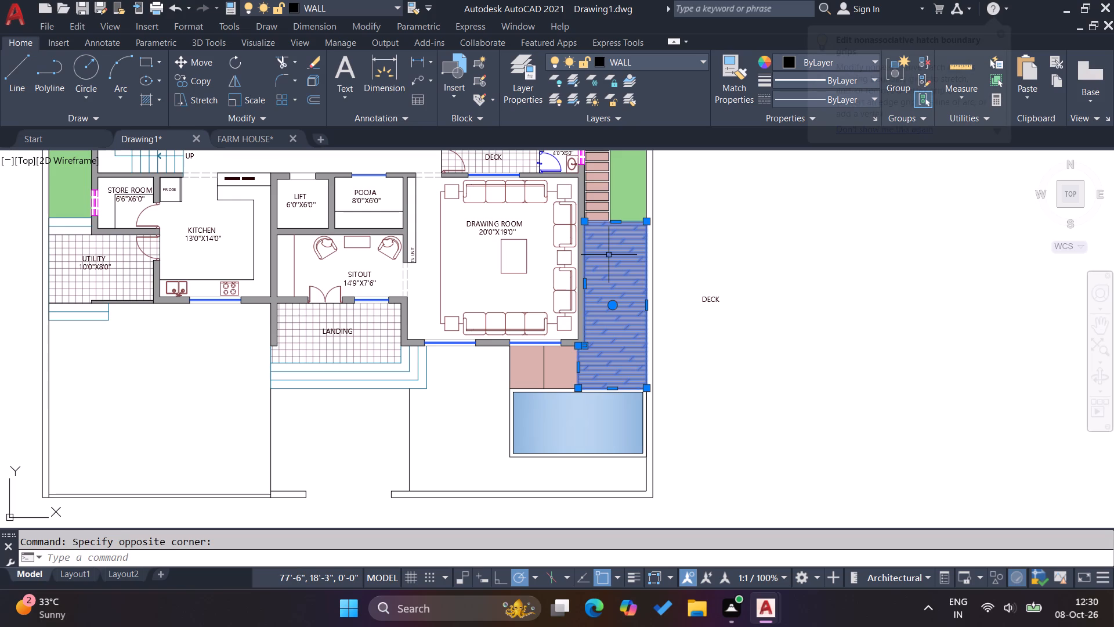
{"action": "left_click", "coordinate": [450, 103]}
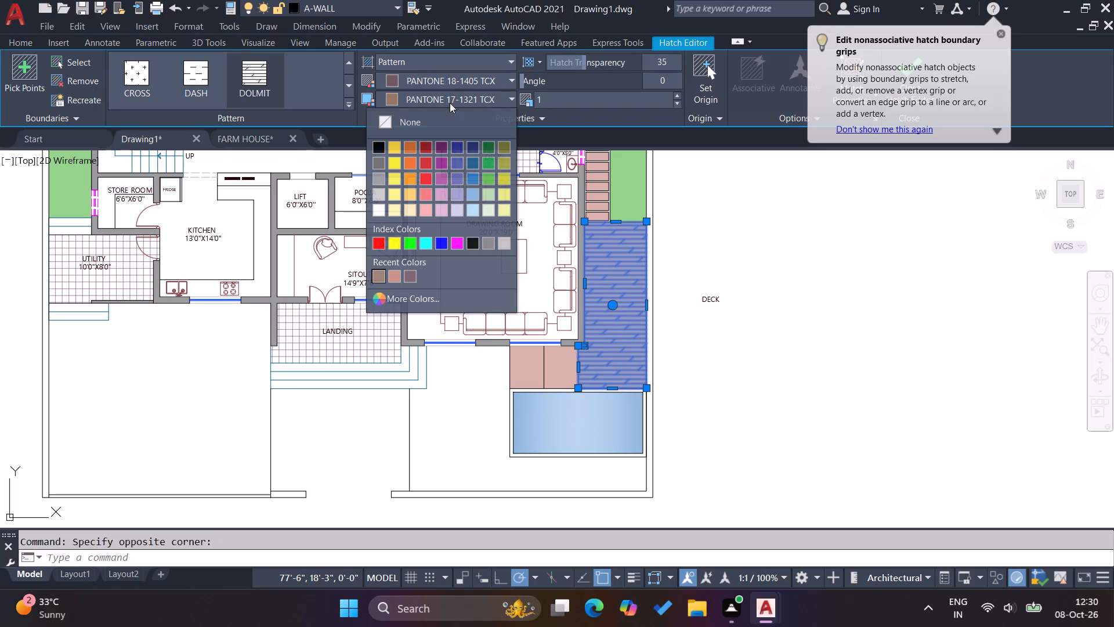
{"action": "left_click", "coordinate": [435, 297]}
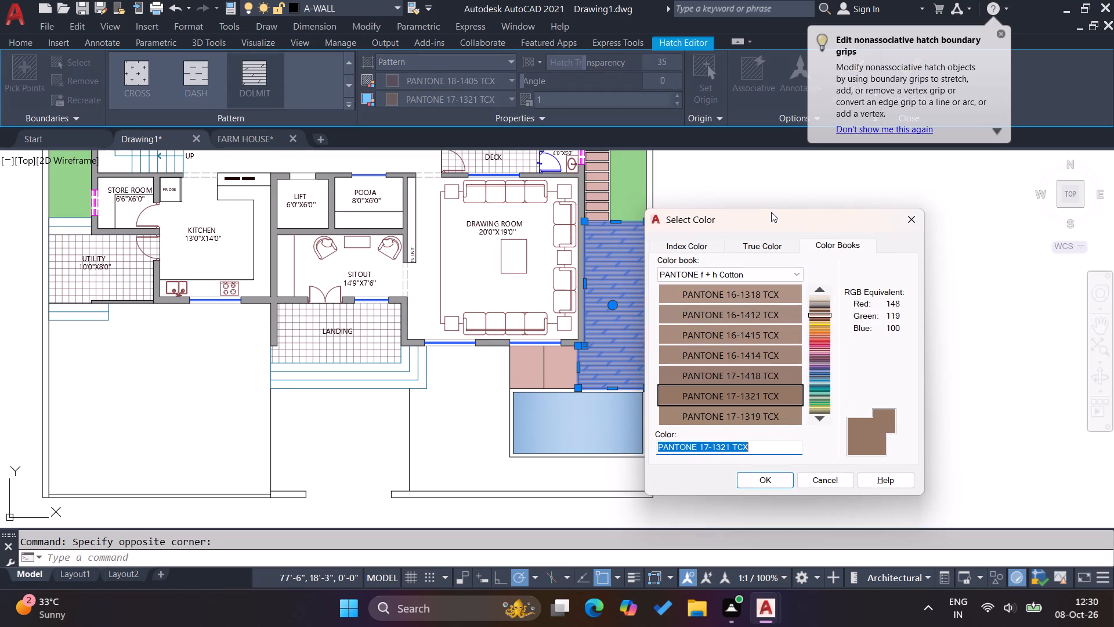
{"action": "left_click", "coordinate": [820, 333]}
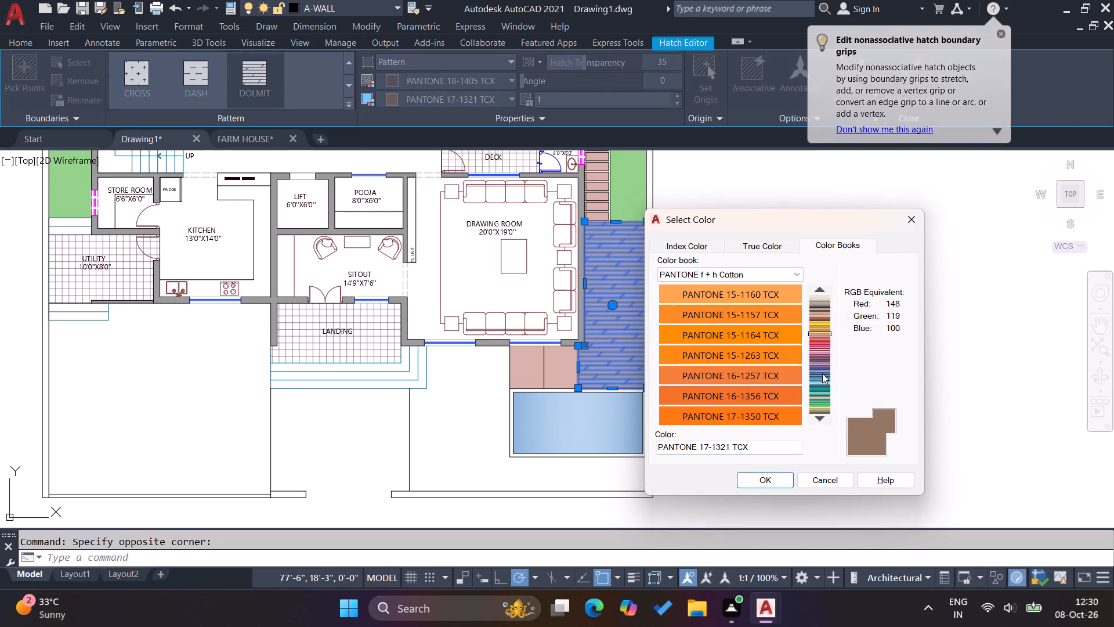
{"action": "left_click", "coordinate": [817, 415]}
{"action": "left_click", "coordinate": [819, 418]}
{"action": "left_click", "coordinate": [819, 418]}
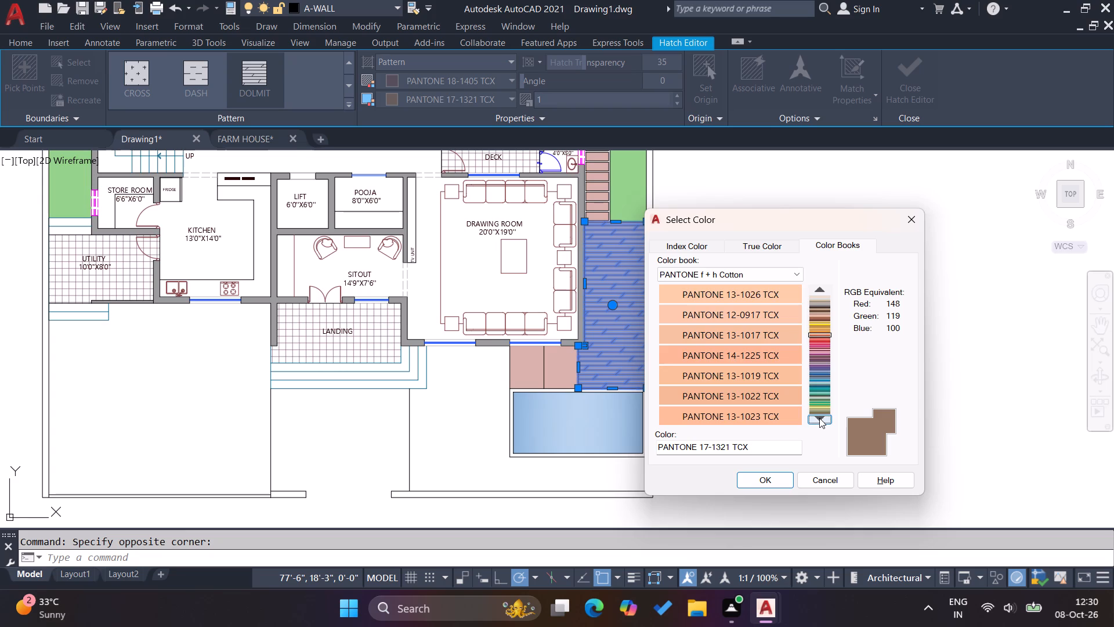
{"action": "left_click", "coordinate": [823, 342]}
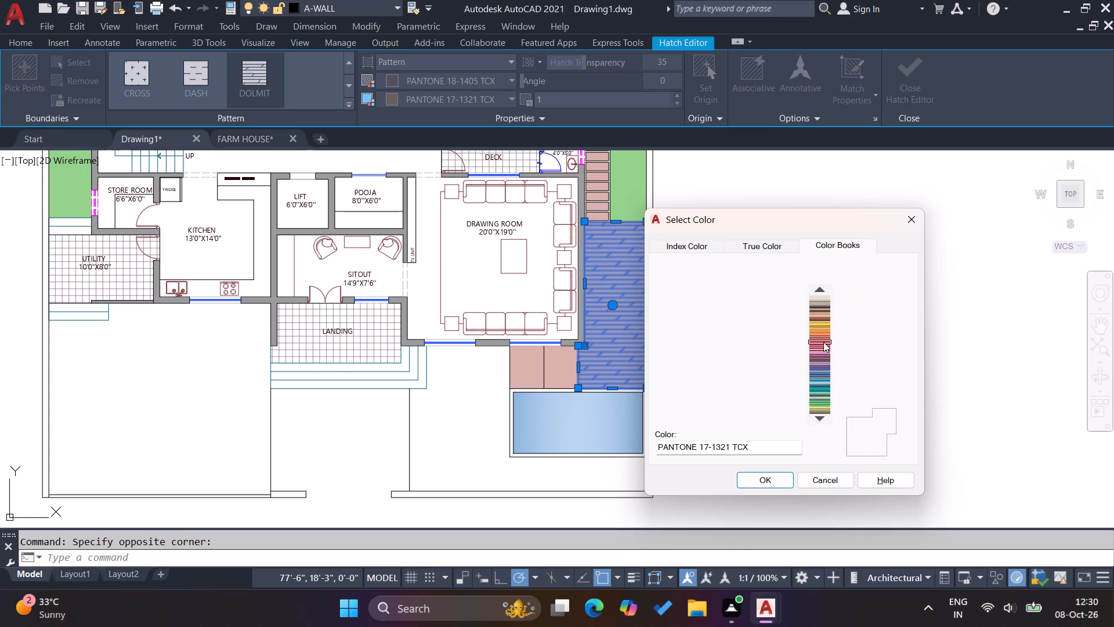
{"action": "triple_click", "coordinate": [819, 416]}
{"action": "triple_click", "coordinate": [819, 416]}
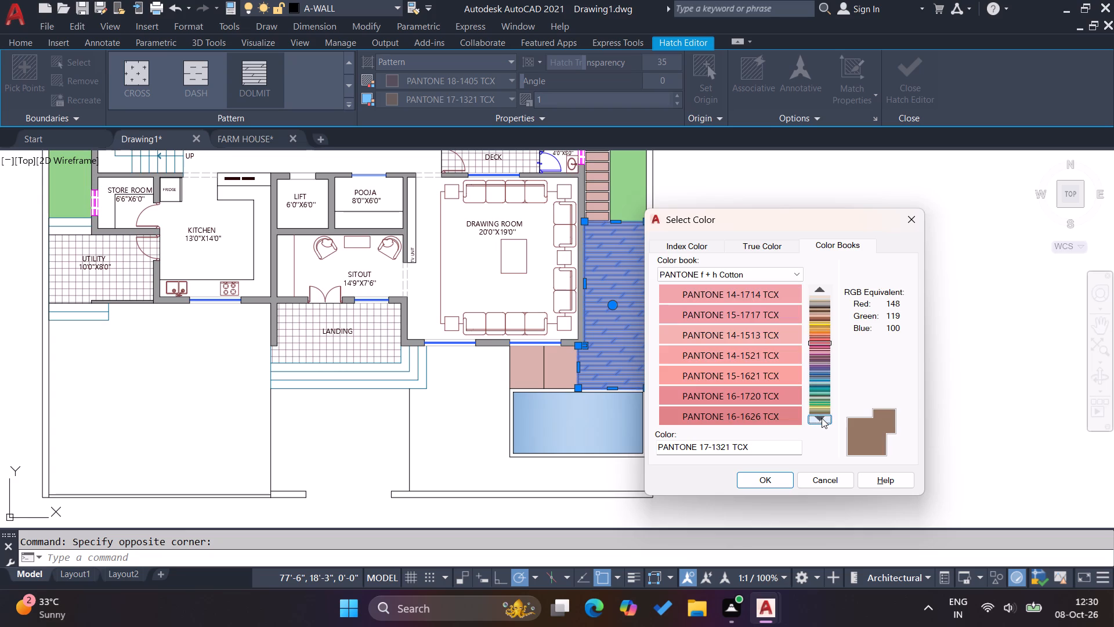
{"action": "left_click", "coordinate": [822, 418]}
{"action": "triple_click", "coordinate": [822, 418]}
{"action": "triple_click", "coordinate": [822, 418]}
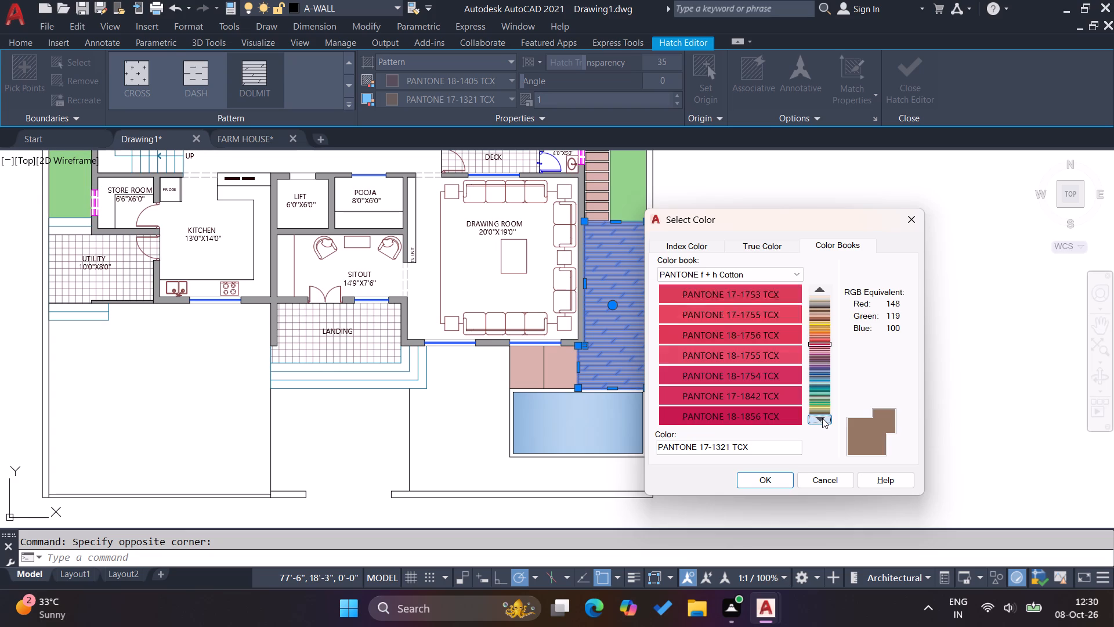
{"action": "triple_click", "coordinate": [822, 418]}
{"action": "triple_click", "coordinate": [822, 418]}
{"action": "left_click", "coordinate": [822, 418]}
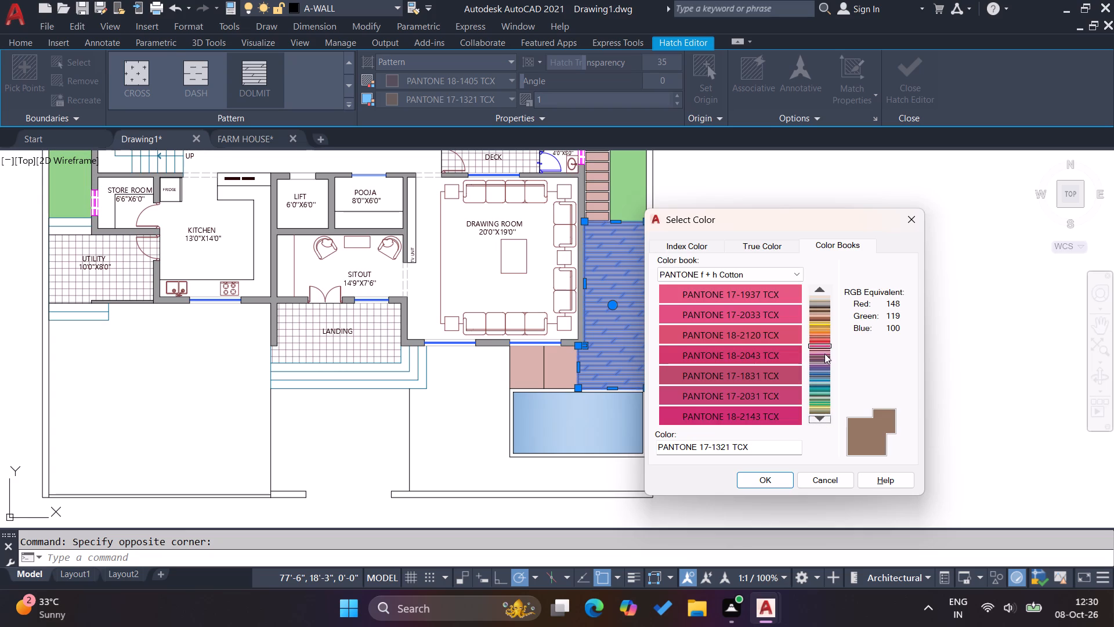
{"action": "left_click", "coordinate": [825, 412]}
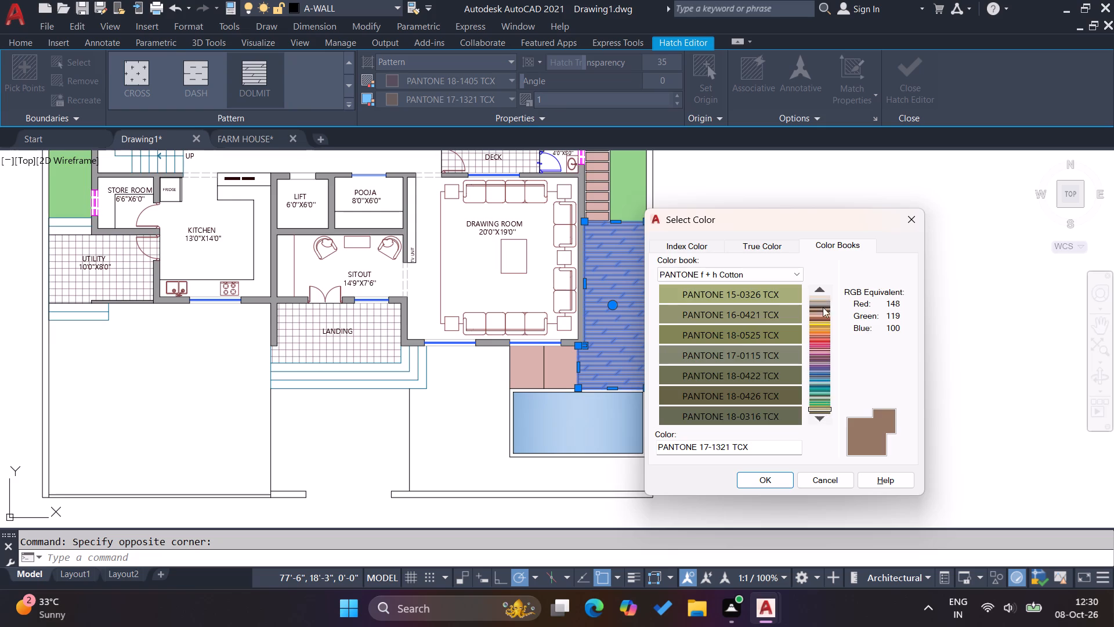
{"action": "left_click", "coordinate": [824, 325]}
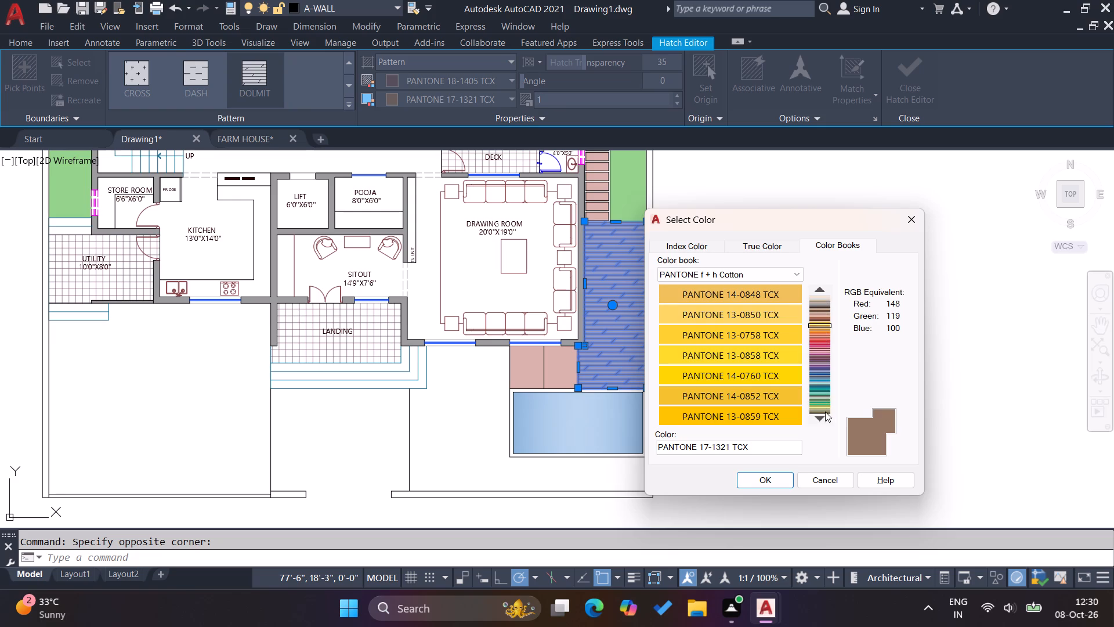
{"action": "left_click", "coordinate": [820, 417]}
{"action": "left_click", "coordinate": [820, 417]}
{"action": "left_click", "coordinate": [820, 417]}
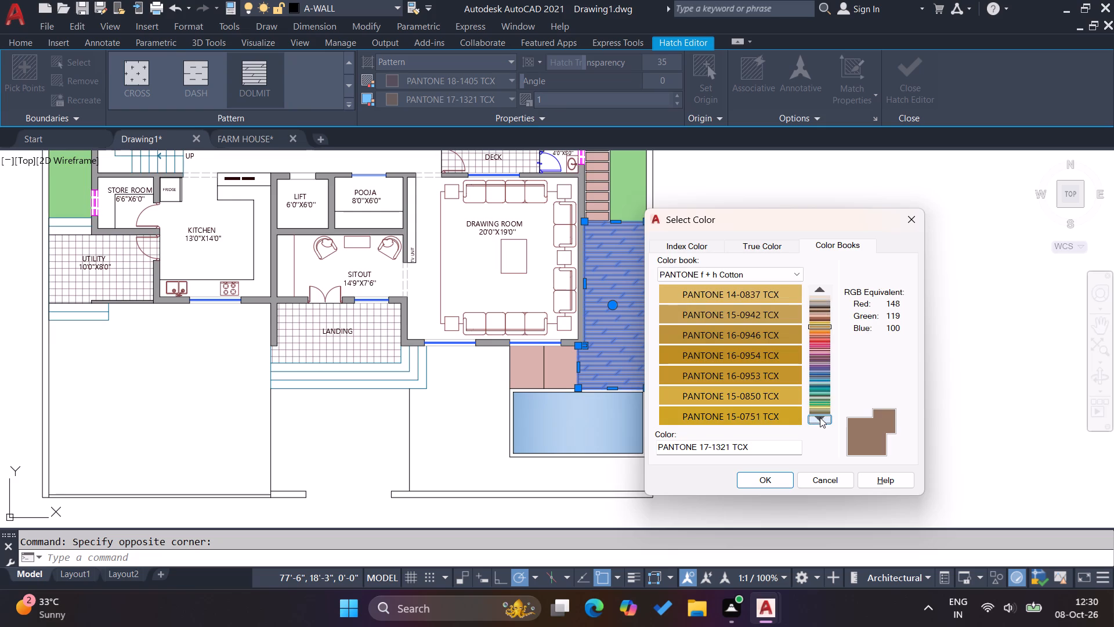
{"action": "left_click", "coordinate": [820, 416]}
{"action": "triple_click", "coordinate": [820, 416]}
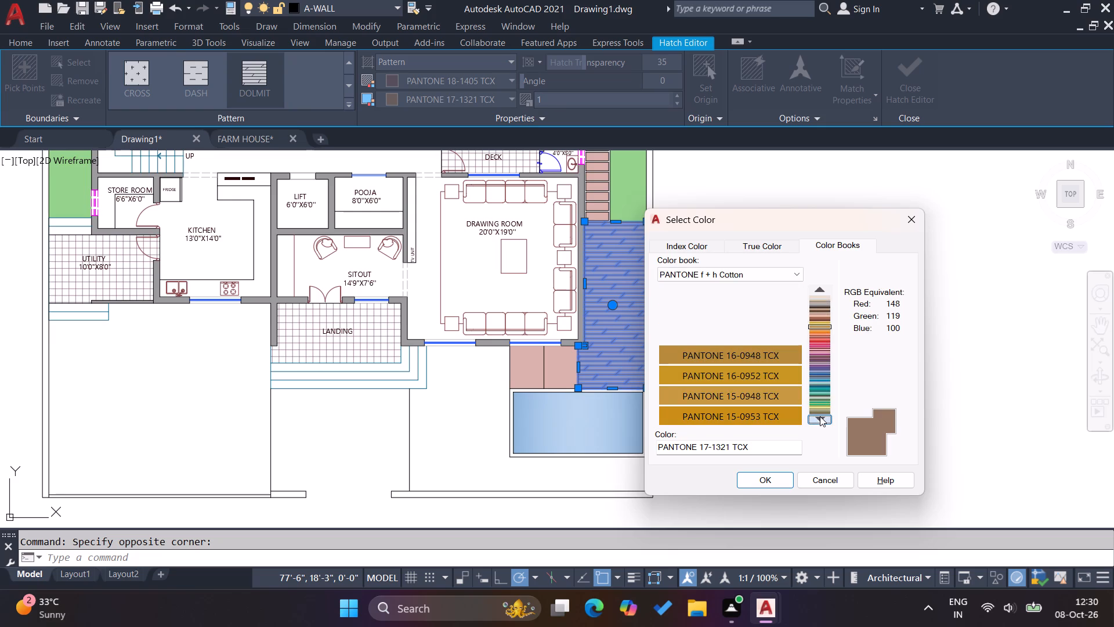
{"action": "triple_click", "coordinate": [820, 416]}
{"action": "triple_click", "coordinate": [820, 416]}
{"action": "left_click", "coordinate": [820, 416]}
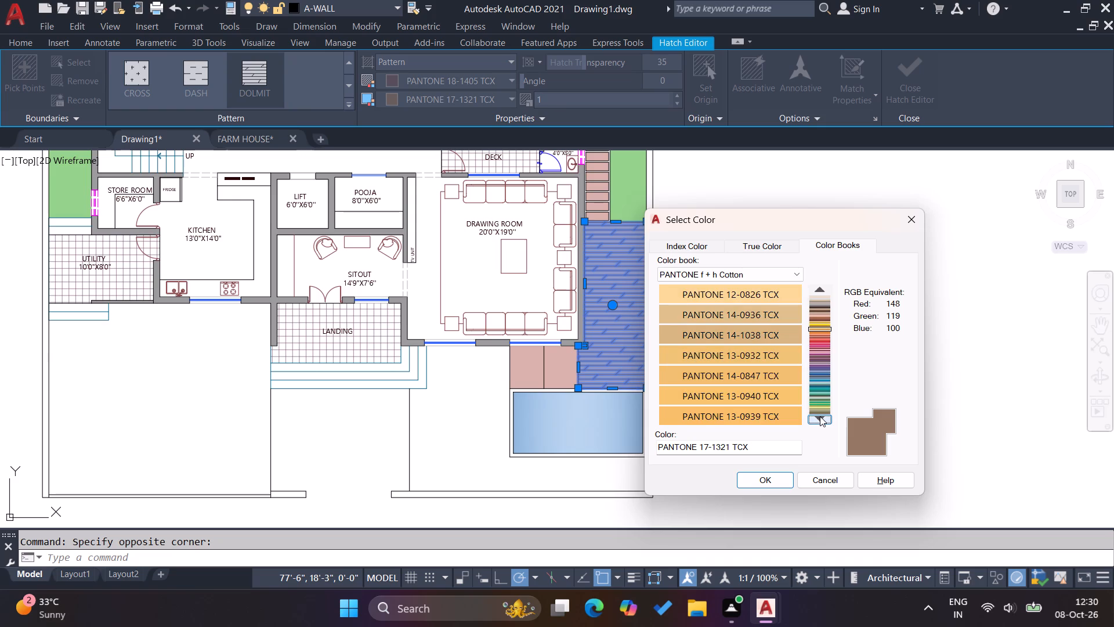
{"action": "triple_click", "coordinate": [820, 416]}
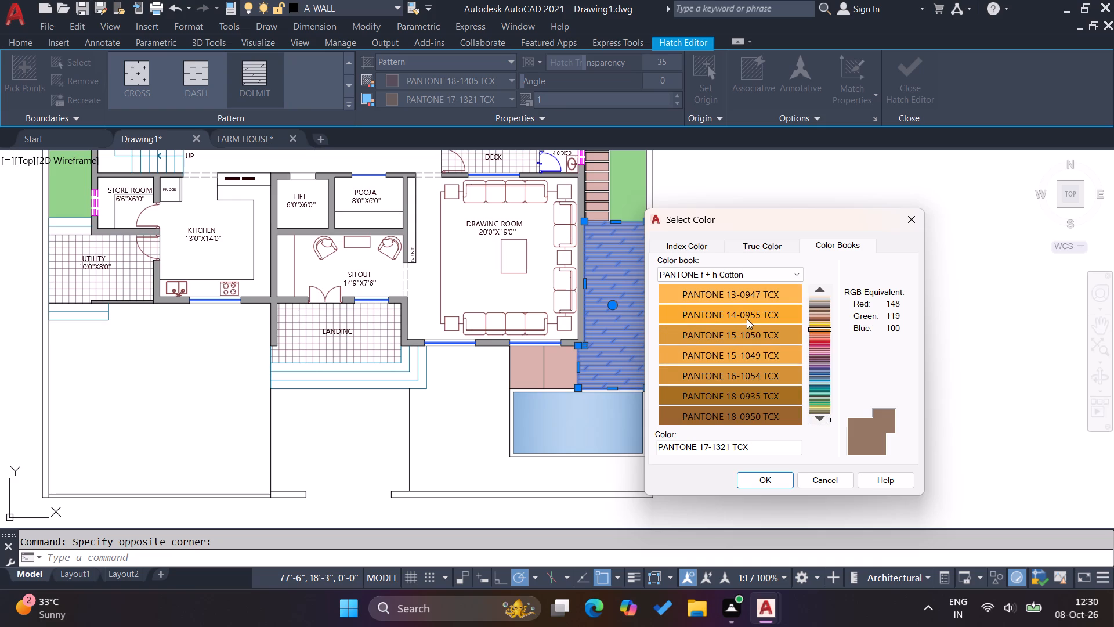
{"action": "left_click", "coordinate": [735, 378]}
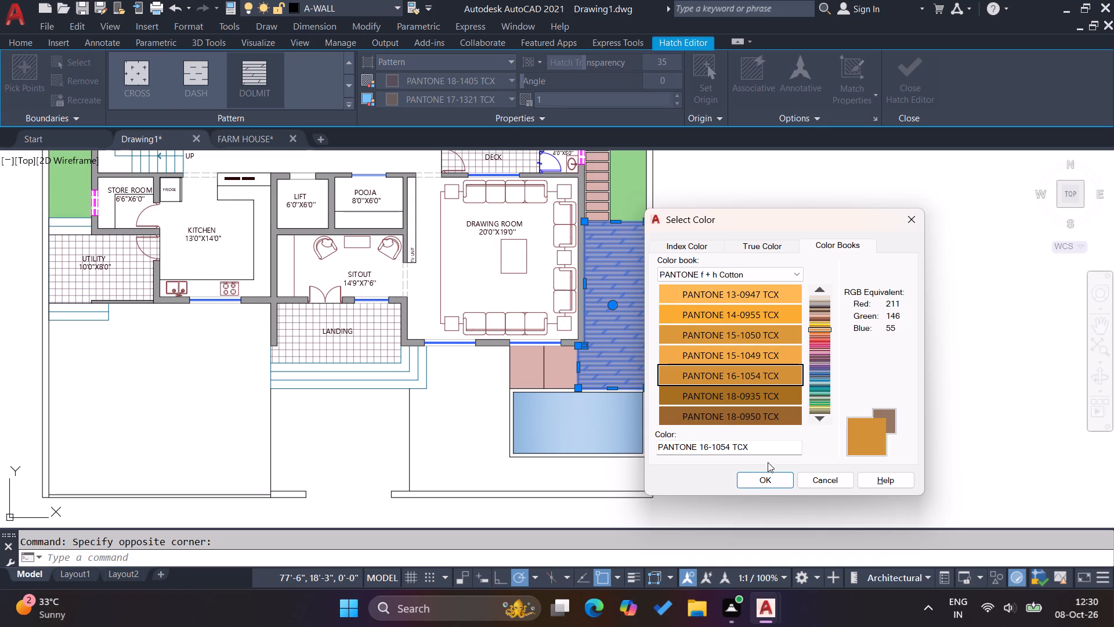
{"action": "left_click", "coordinate": [768, 477]}
{"action": "left_click", "coordinate": [918, 89]}
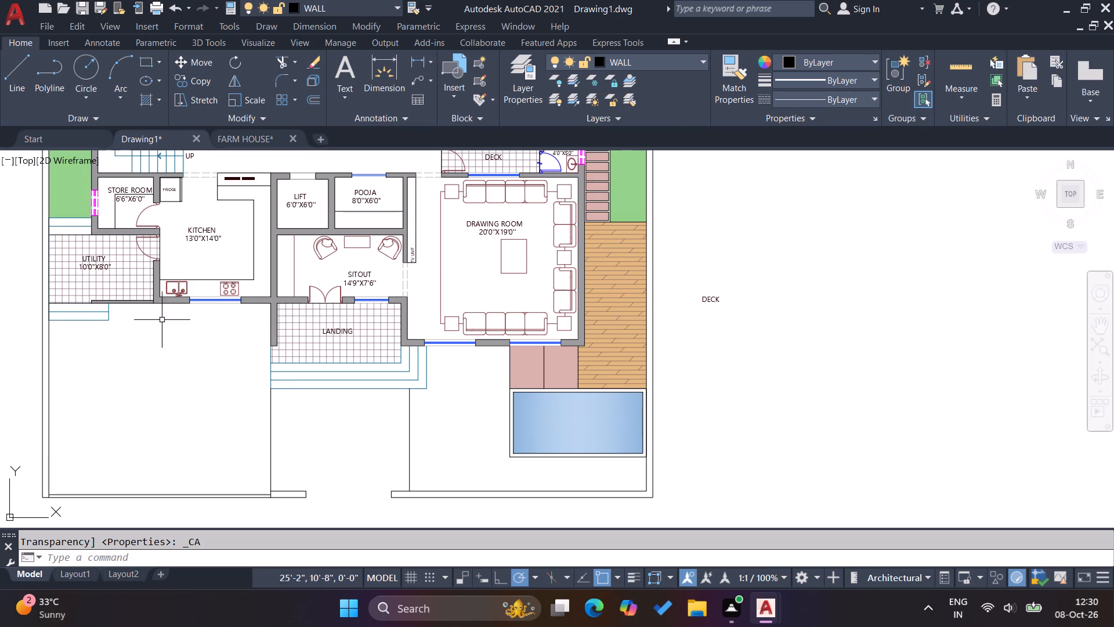
Set the background colour of the DECK tile hatch below the LANDSCAPE area to PANTONE 16-1334 TCX from the PANTONE f + h Cotton book.
{"action": "scroll", "coordinate": [682, 401], "scroll_direction": "down", "scroll_amount": 2}
{"action": "scroll", "coordinate": [621, 298], "scroll_direction": "up", "scroll_amount": 2}
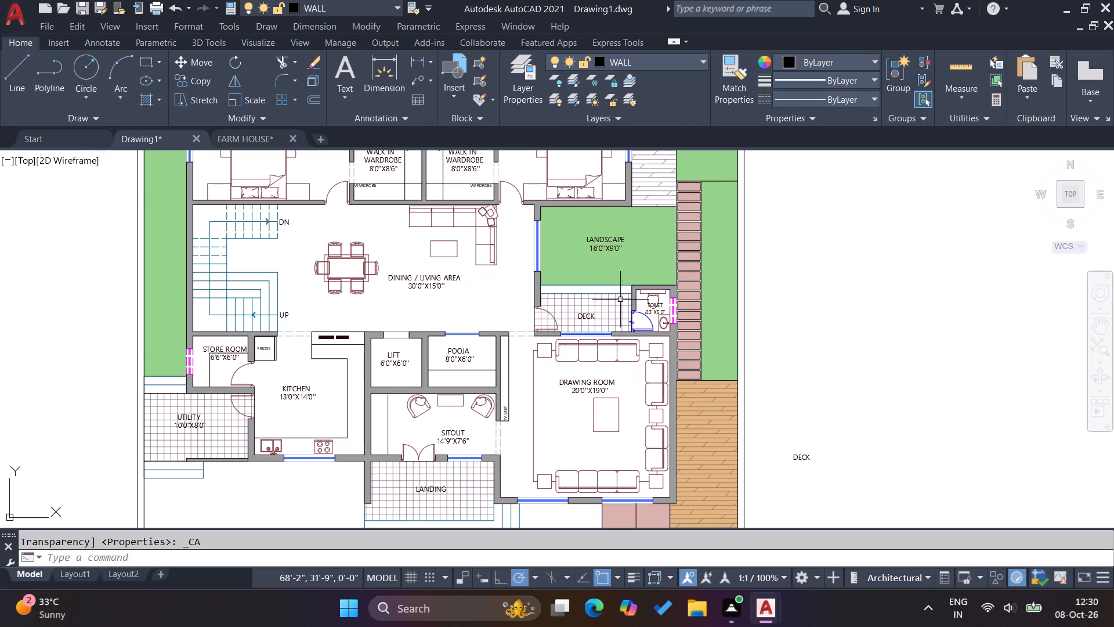
{"action": "left_click", "coordinate": [610, 313]}
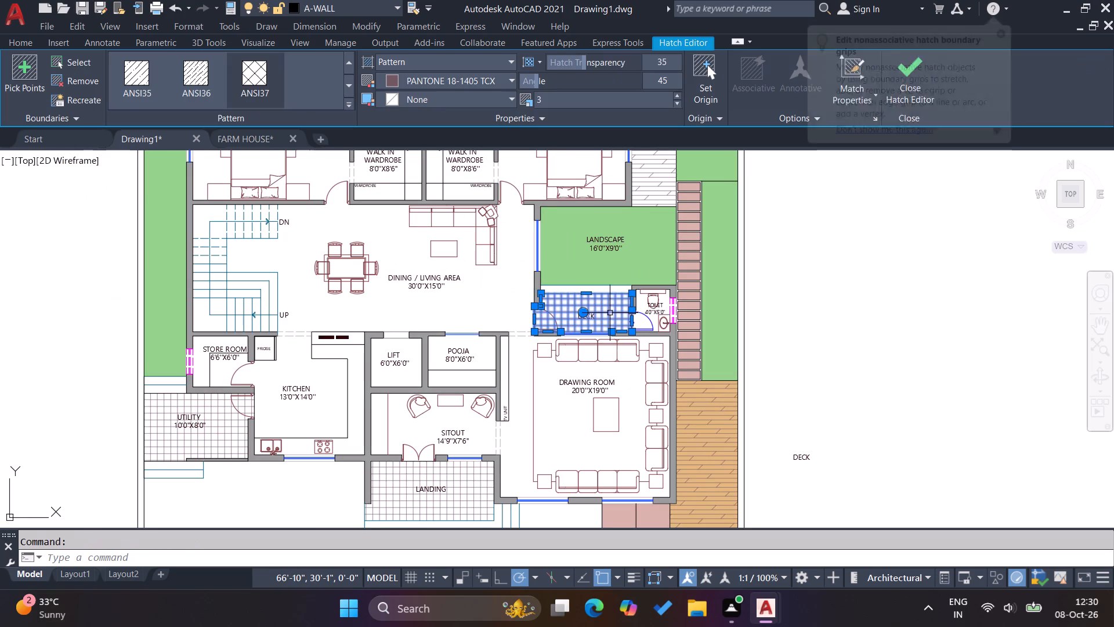
{"action": "left_click", "coordinate": [433, 103]}
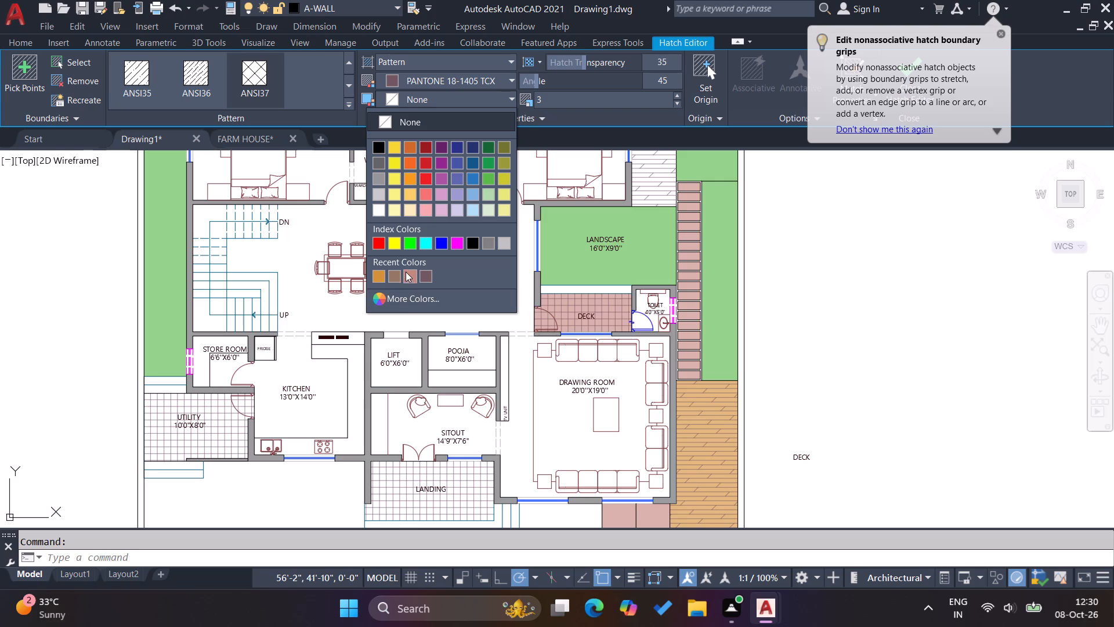
{"action": "left_click", "coordinate": [417, 294]}
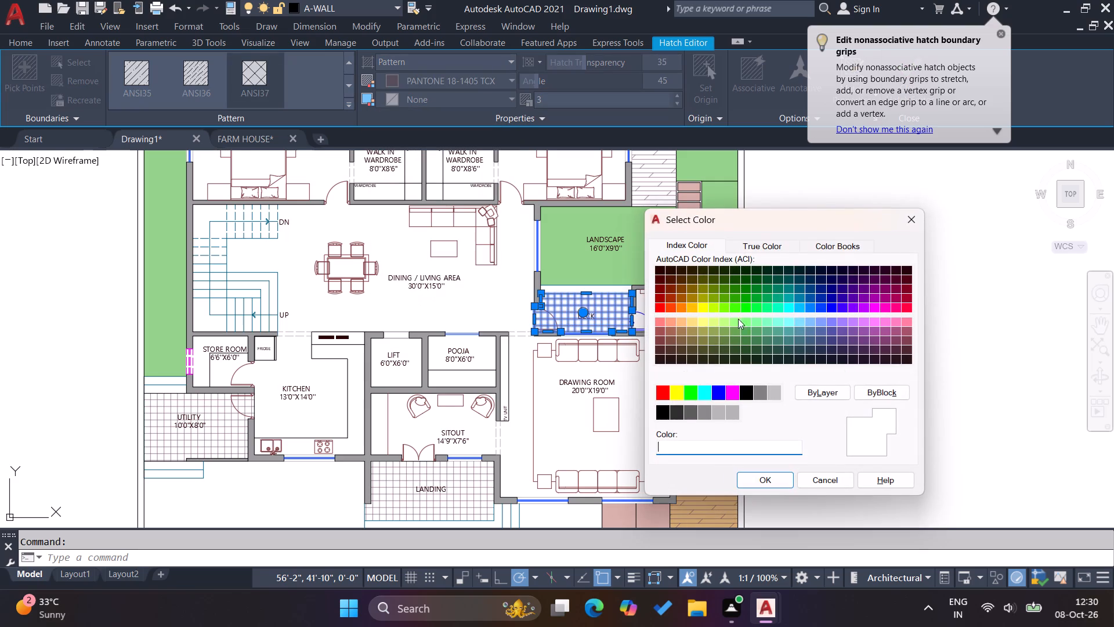
{"action": "left_click", "coordinate": [833, 249]}
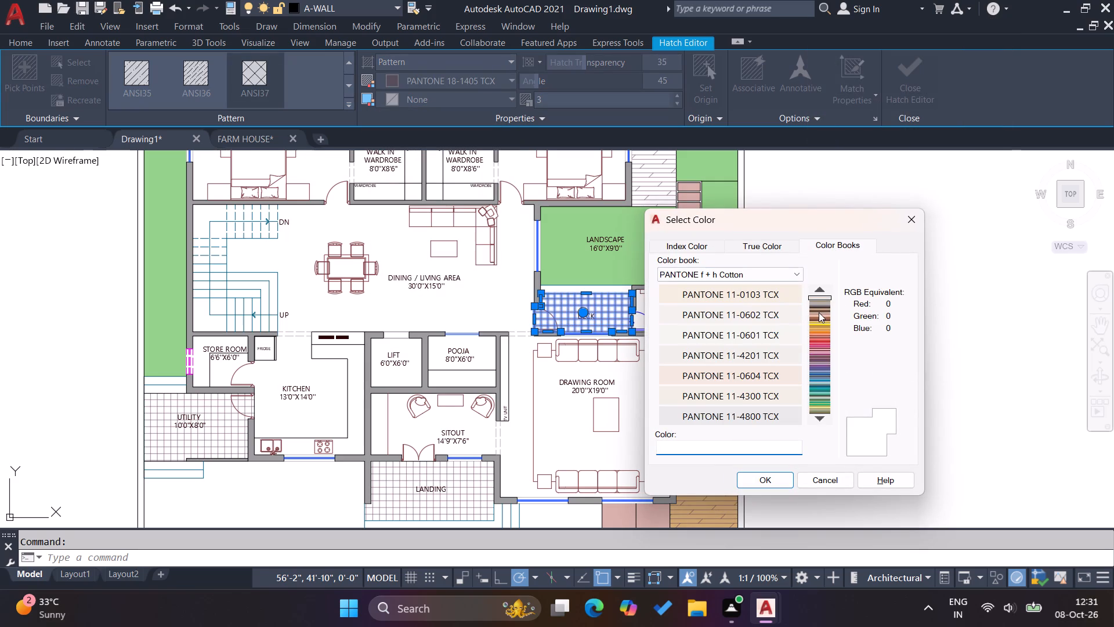
{"action": "left_click", "coordinate": [819, 307]}
{"action": "left_click", "coordinate": [819, 287]}
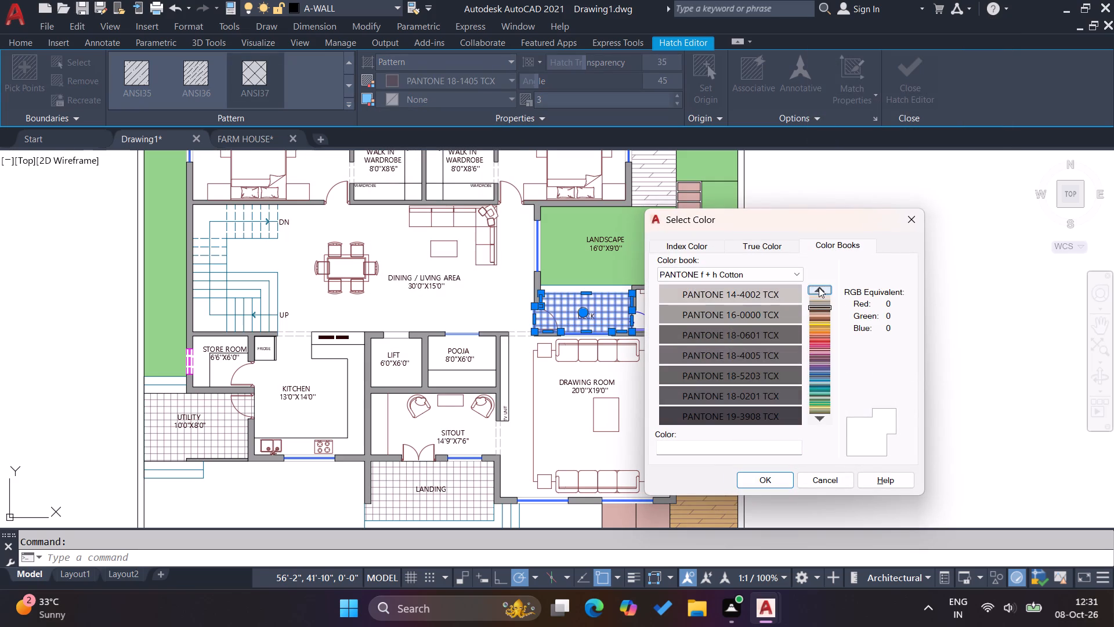
{"action": "left_click", "coordinate": [819, 287]}
{"action": "triple_click", "coordinate": [820, 421]}
{"action": "triple_click", "coordinate": [820, 420]}
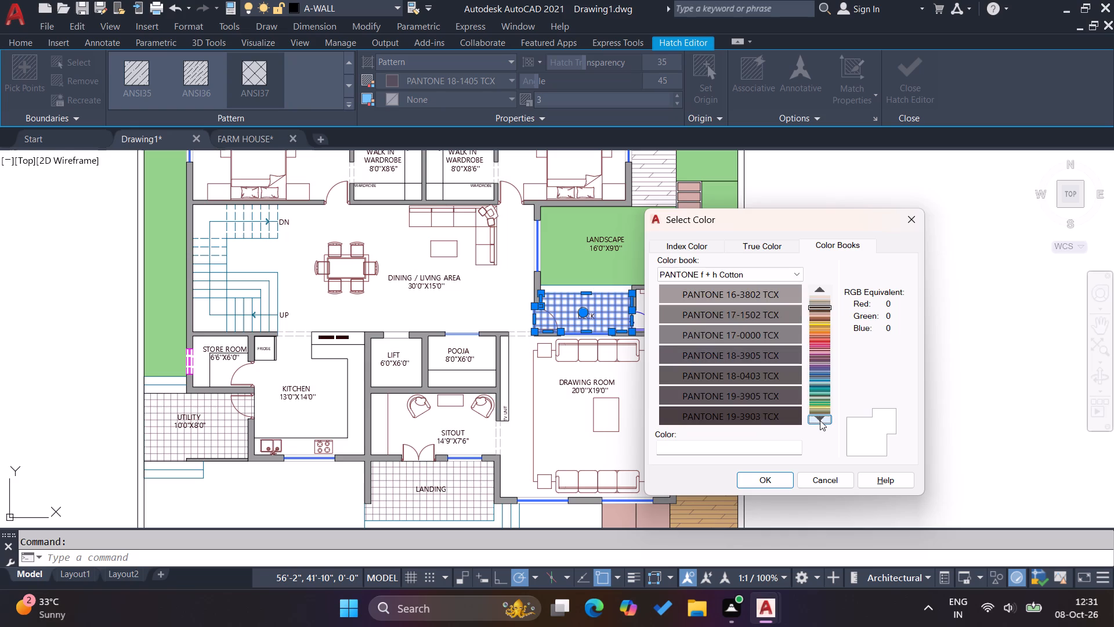
{"action": "left_click", "coordinate": [820, 420]}
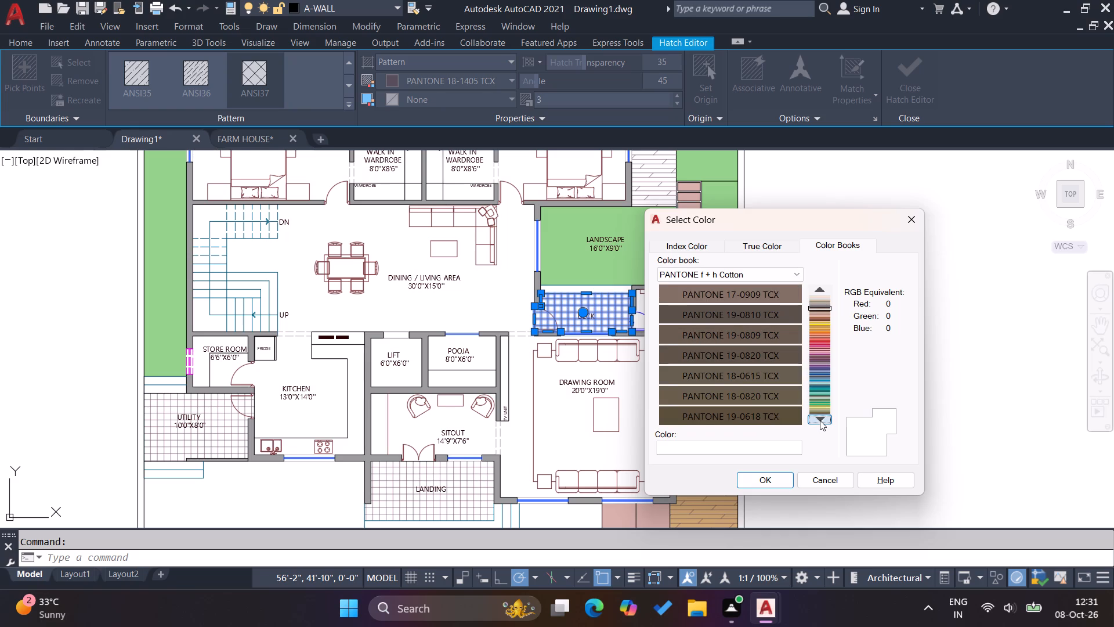
{"action": "left_click", "coordinate": [820, 420]}
{"action": "triple_click", "coordinate": [820, 420]}
{"action": "triple_click", "coordinate": [820, 420]}
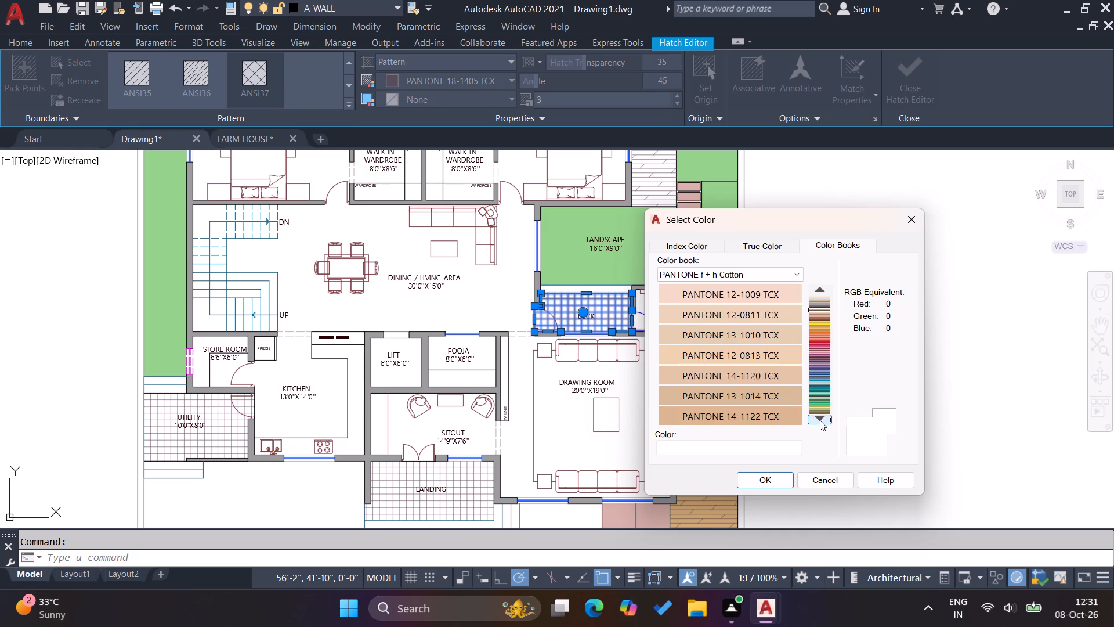
{"action": "left_click", "coordinate": [820, 420]}
{"action": "left_click", "coordinate": [753, 371]}
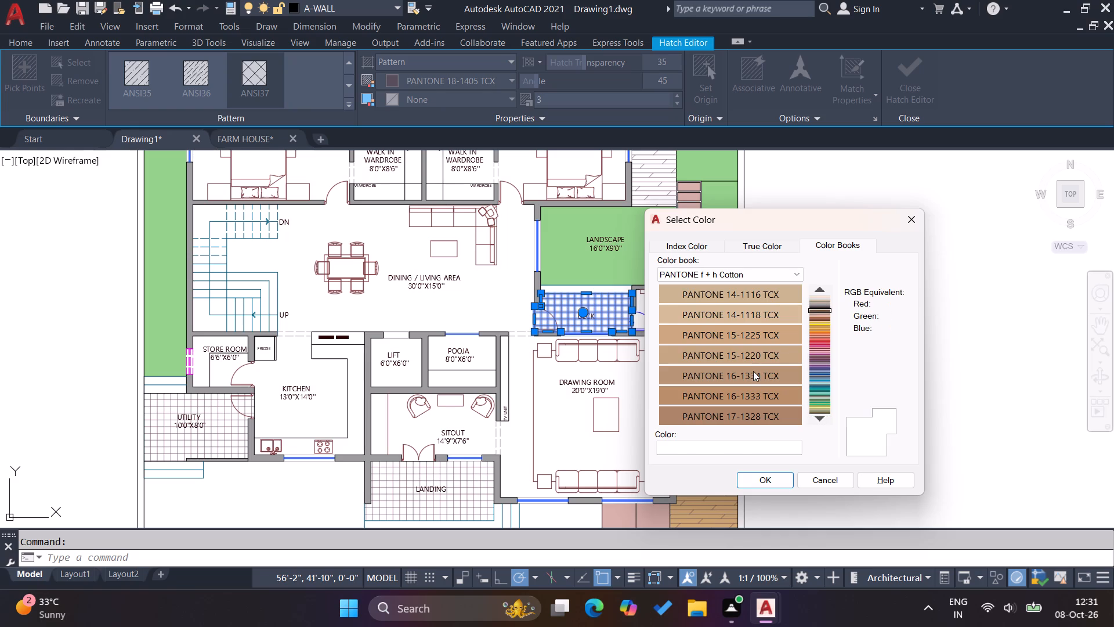
{"action": "left_click", "coordinate": [789, 478]}
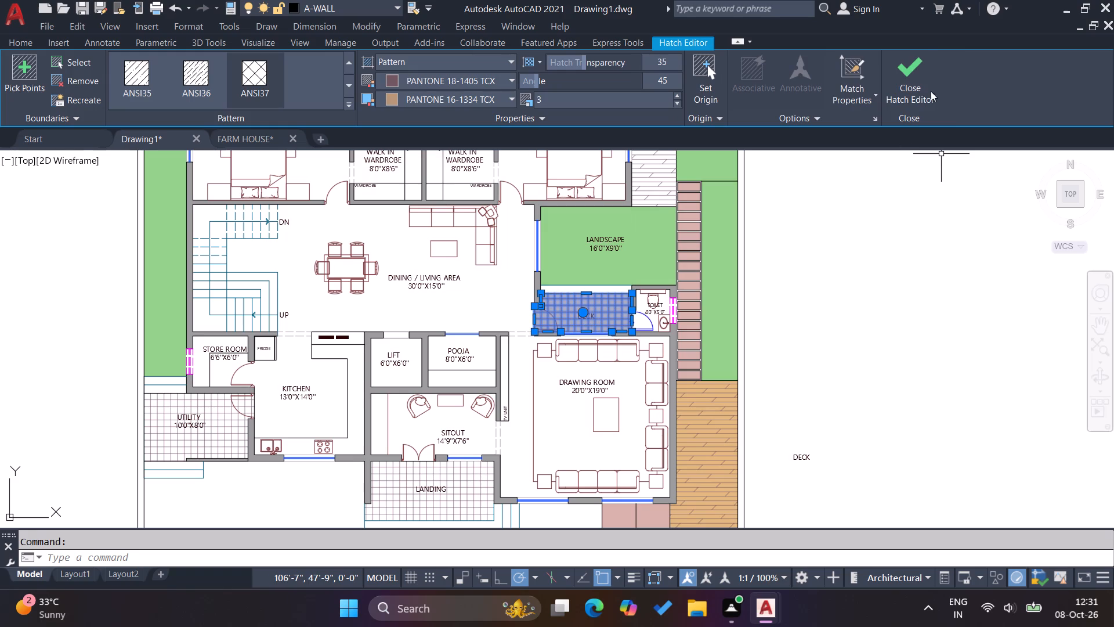
{"action": "left_click", "coordinate": [928, 85]}
Match the LANDING, UTILITY and rear sitout tile hatches to the brown DECK tile hatch beside the toilet.
{"action": "scroll", "coordinate": [776, 360], "scroll_direction": "down", "scroll_amount": 2}
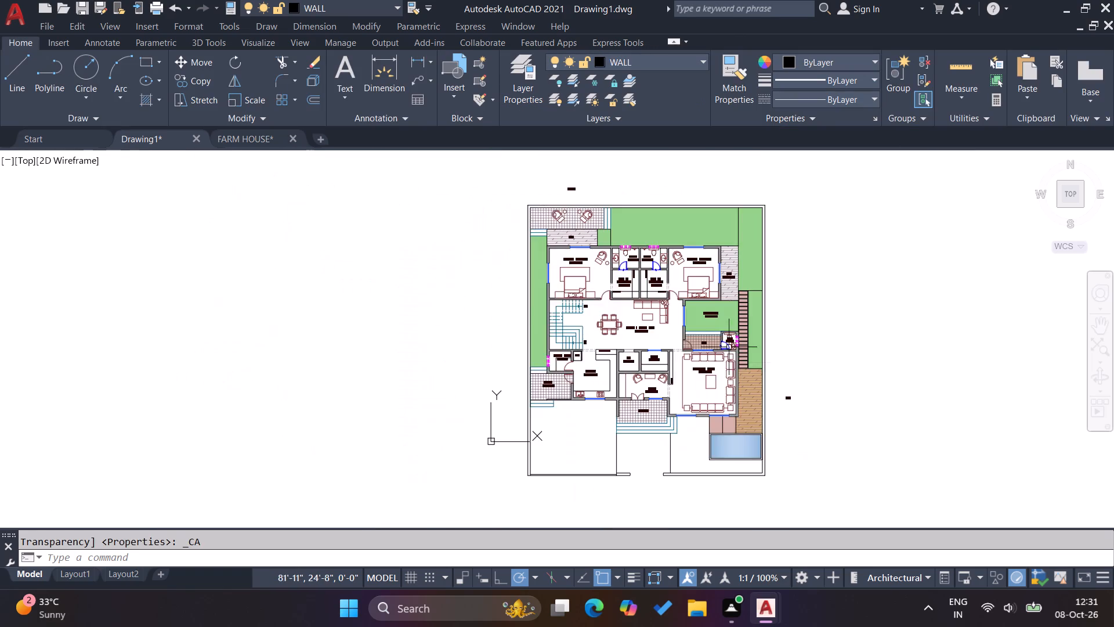
{"action": "scroll", "coordinate": [704, 334], "scroll_direction": "up", "scroll_amount": 3}
{"action": "scroll", "coordinate": [703, 384], "scroll_direction": "down", "scroll_amount": 1}
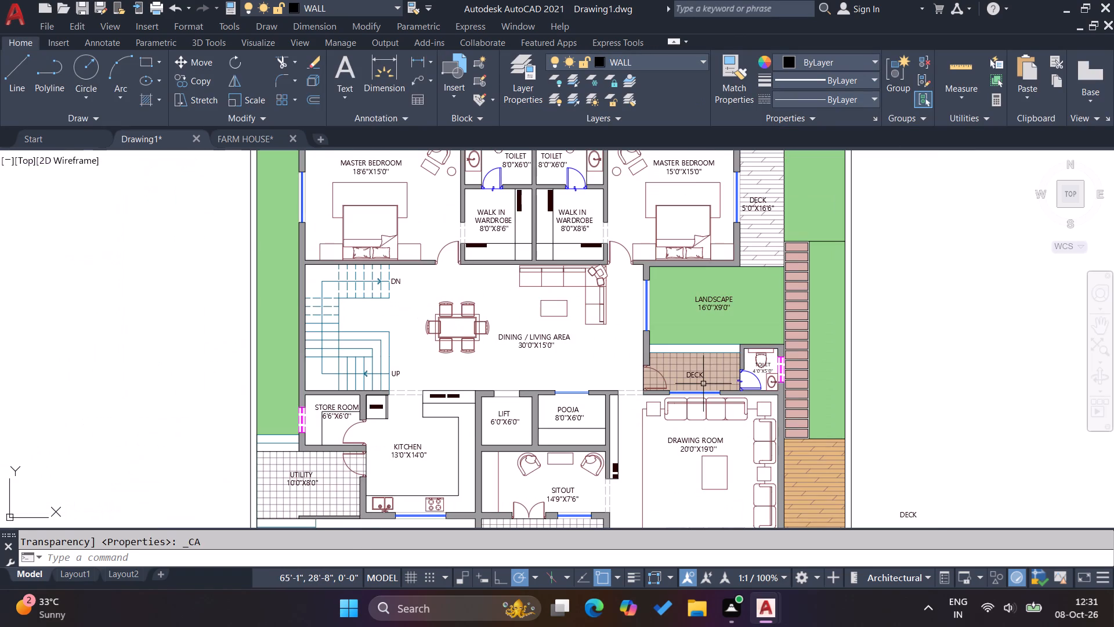
{"action": "type", "text": "MA"}
{"action": "key", "text": "Return"}
{"action": "left_click", "coordinate": [710, 378]}
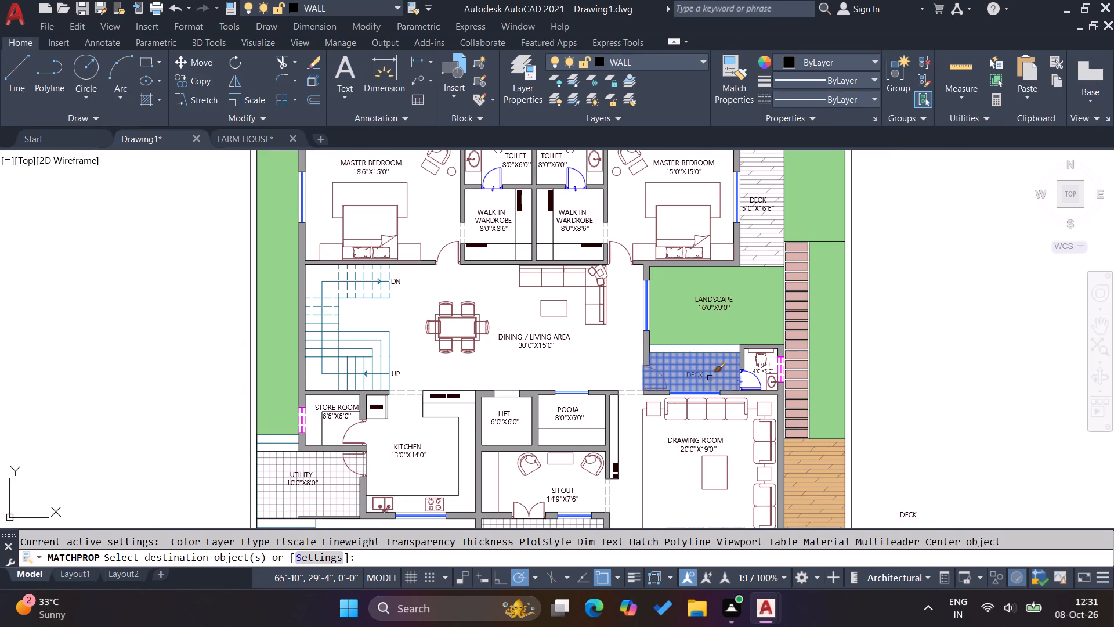
{"action": "scroll", "coordinate": [546, 388], "scroll_direction": "down", "scroll_amount": 2}
{"action": "left_click", "coordinate": [561, 458]}
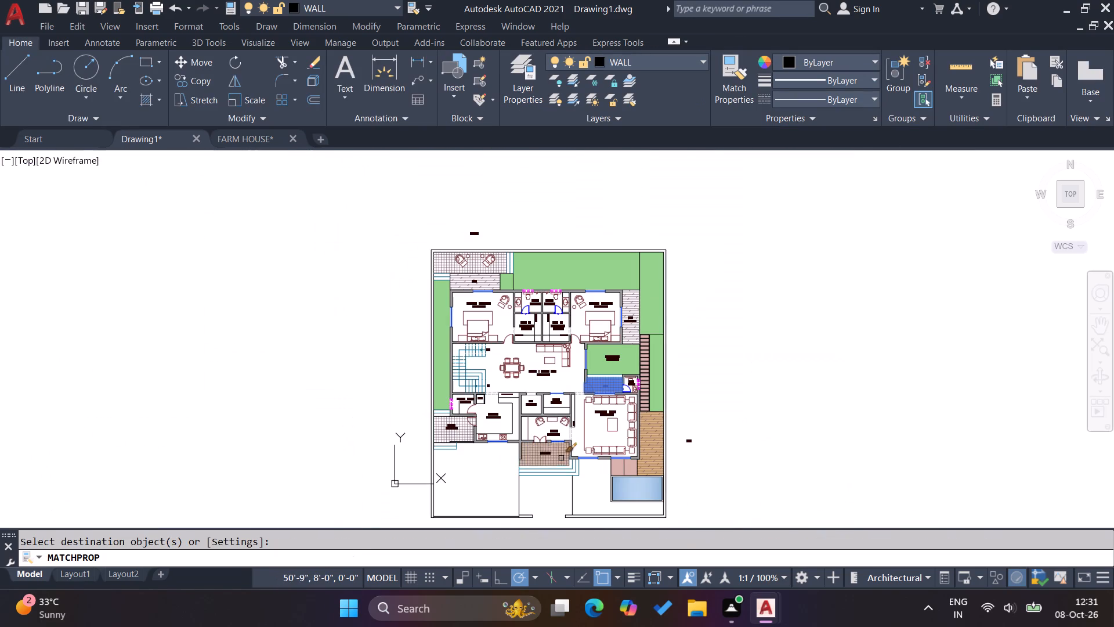
{"action": "left_click", "coordinate": [439, 427]}
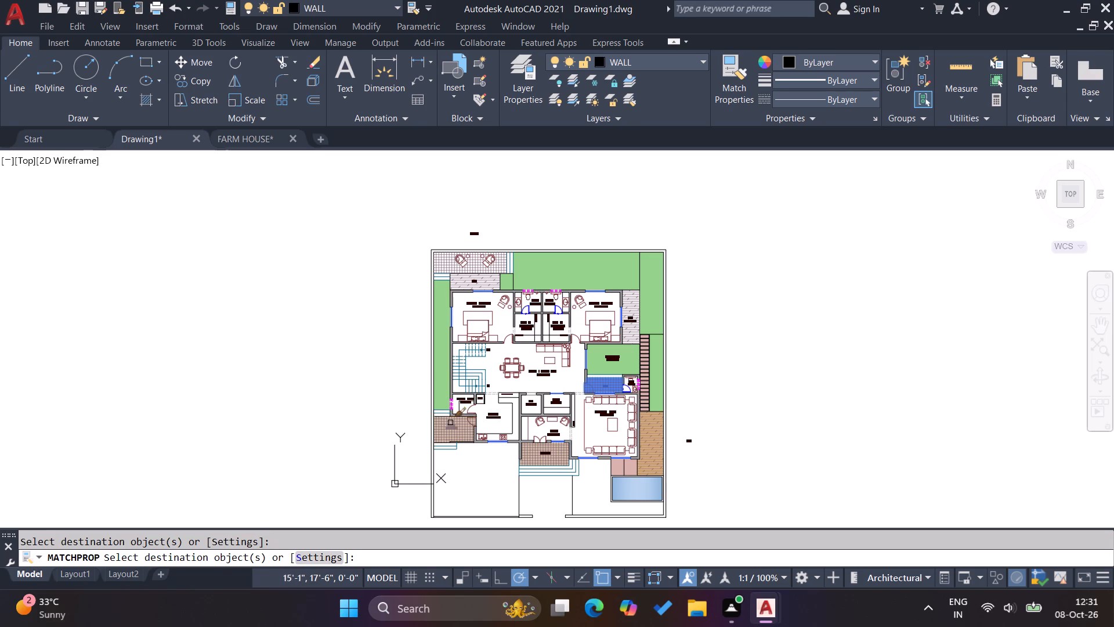
{"action": "scroll", "coordinate": [494, 262], "scroll_direction": "up", "scroll_amount": 3}
{"action": "left_click", "coordinate": [511, 264]}
{"action": "key", "text": "Escape"}
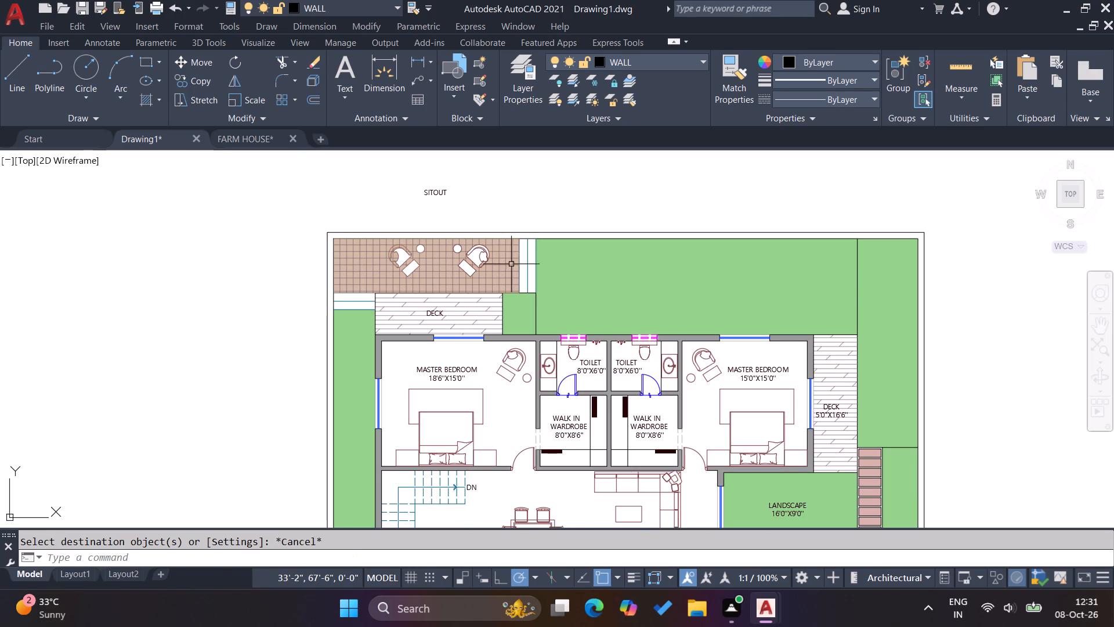
{"action": "key", "text": "Escape"}
{"action": "key", "text": "Escape"}
{"action": "key", "text": "Escape"}
Match the DECK plank hatches outside the two master bedrooms to the orange-brown plank deck beside the drawing room.
{"action": "key", "text": "m"}
{"action": "key", "text": "a"}
{"action": "key", "text": "Return"}
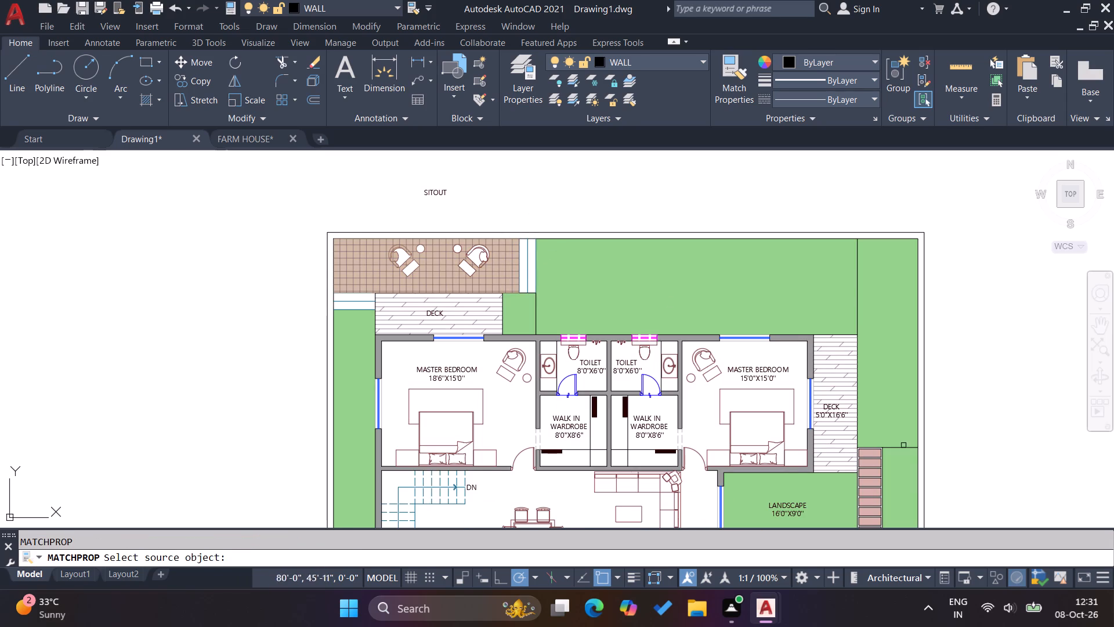
{"action": "scroll", "coordinate": [736, 352], "scroll_direction": "down", "scroll_amount": 2}
{"action": "left_click", "coordinate": [800, 498]}
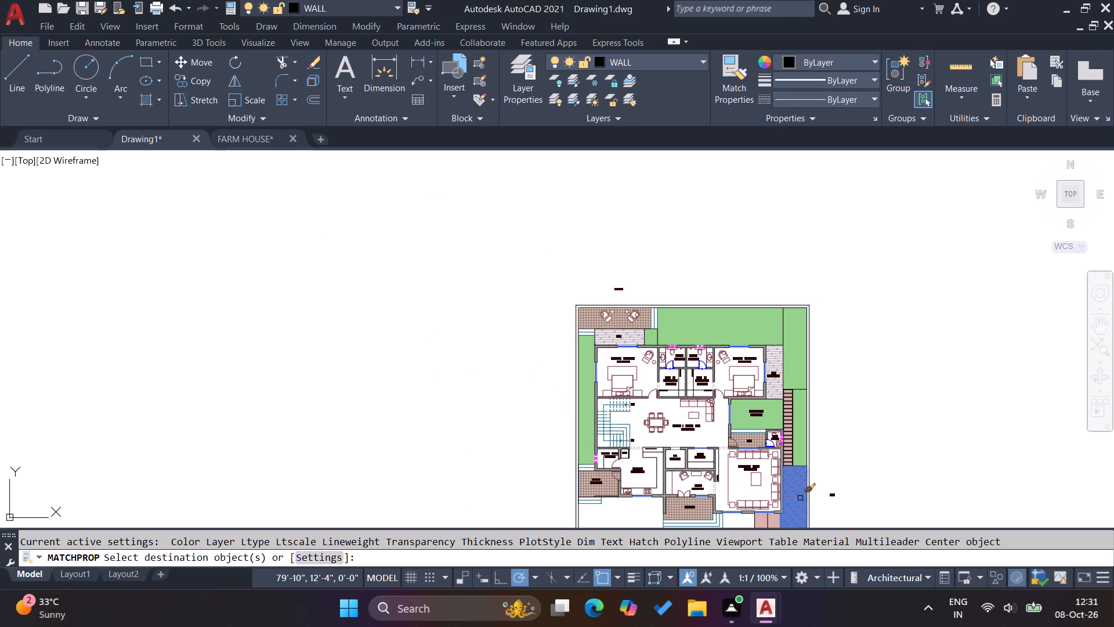
{"action": "scroll", "coordinate": [631, 334], "scroll_direction": "up", "scroll_amount": 3}
{"action": "left_click", "coordinate": [636, 343]}
{"action": "left_click", "coordinate": [620, 332]}
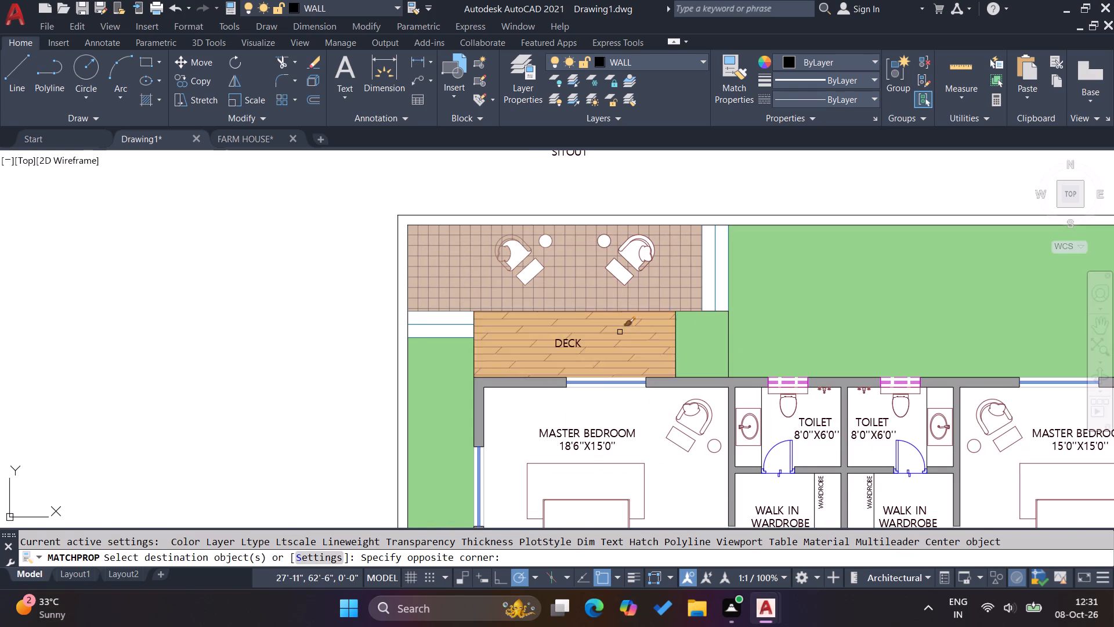
{"action": "scroll", "coordinate": [531, 346], "scroll_direction": "down", "scroll_amount": 2}
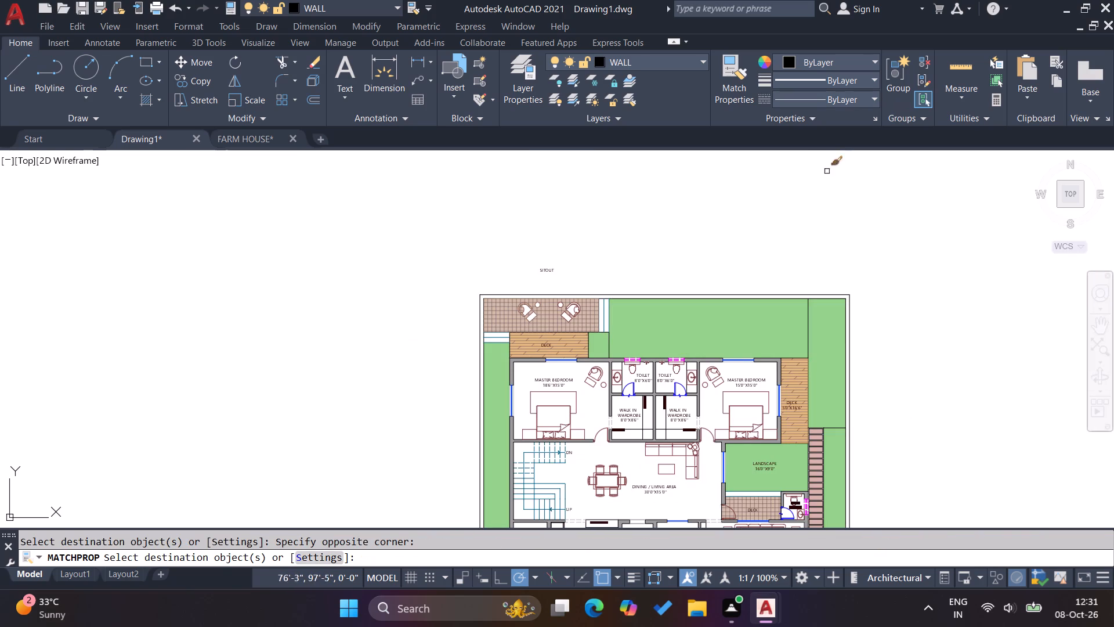
{"action": "key", "text": "Escape"}
{"action": "key", "text": "Escape"}
{"action": "key", "text": "Escape"}
{"action": "key", "text": "Escape"}
Change the pattern of the green yard hatch around the house to CROSS.
{"action": "scroll", "coordinate": [379, 361], "scroll_direction": "down", "scroll_amount": 2}
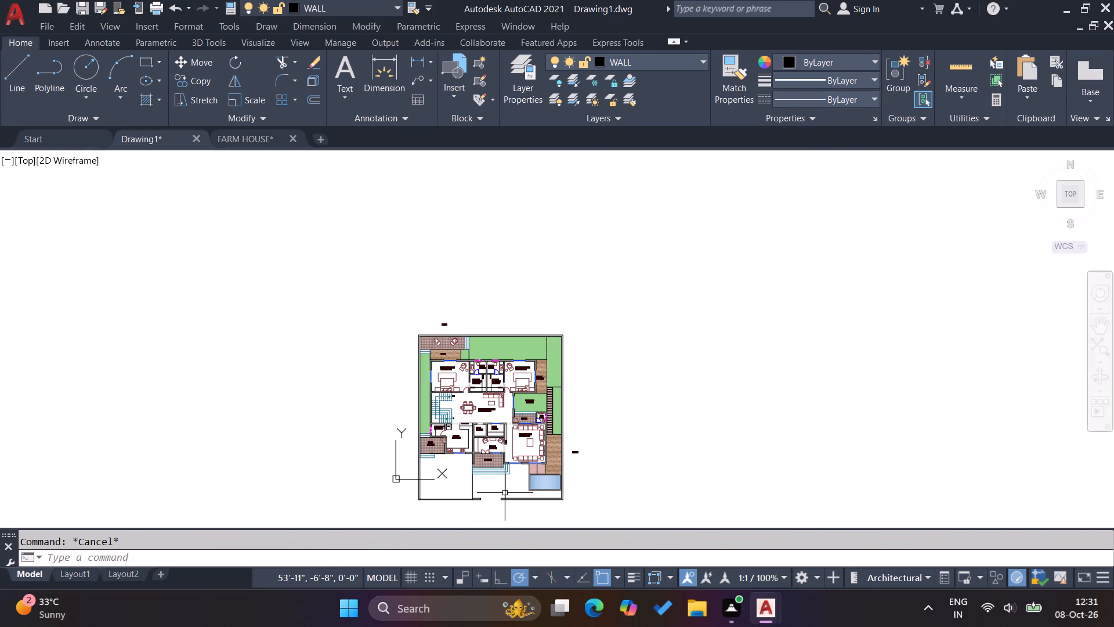
{"action": "scroll", "coordinate": [518, 352], "scroll_direction": "up", "scroll_amount": 2}
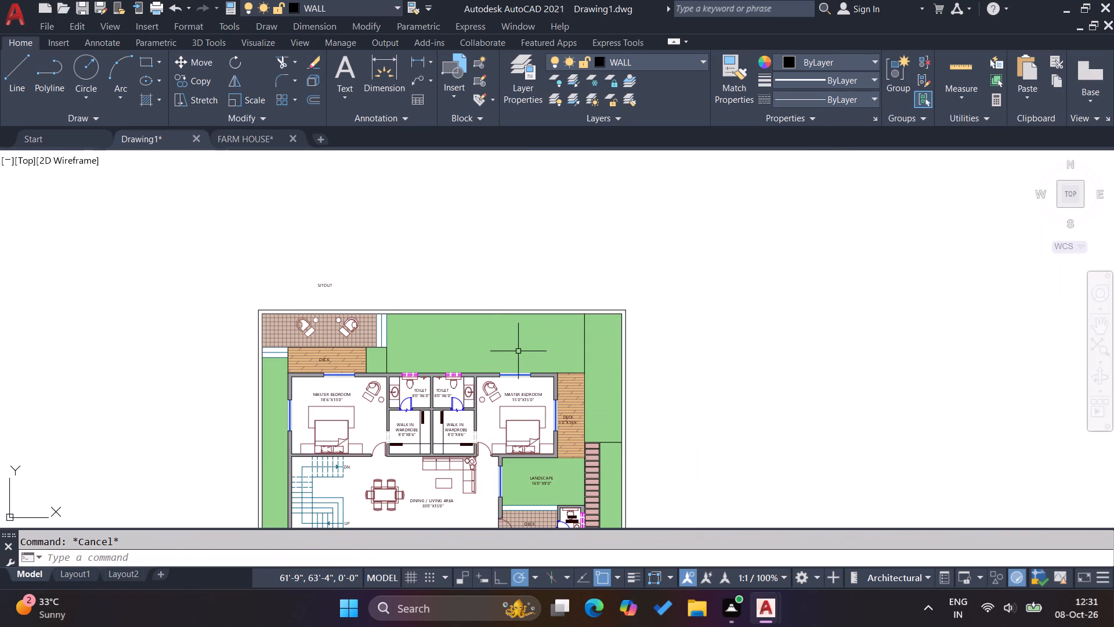
{"action": "left_click", "coordinate": [518, 351]}
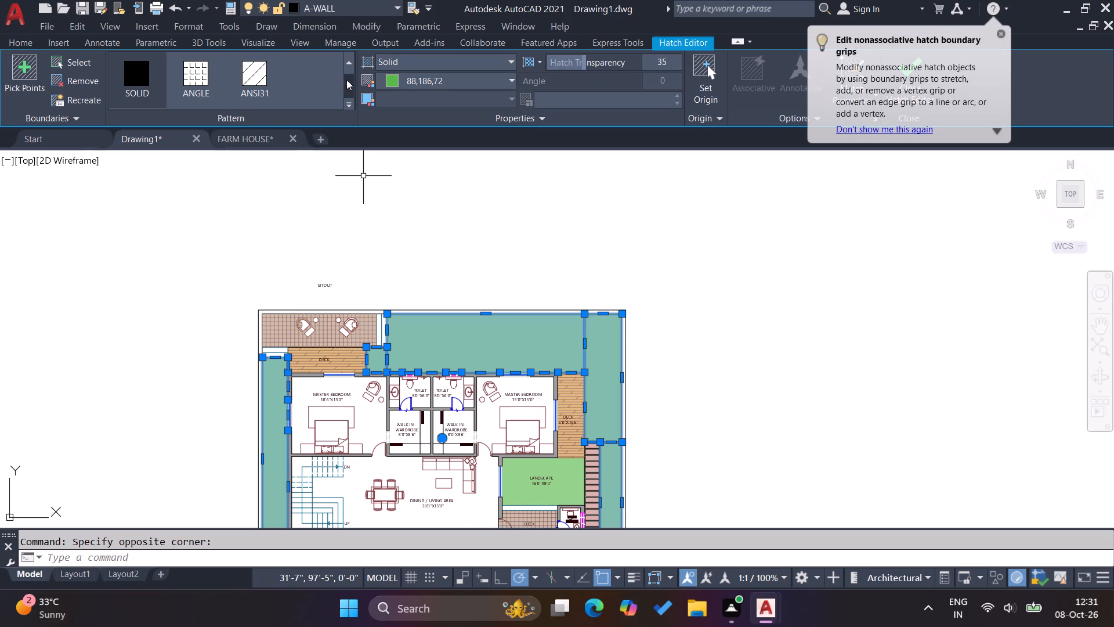
{"action": "left_click", "coordinate": [347, 83]}
{"action": "left_click", "coordinate": [347, 84]}
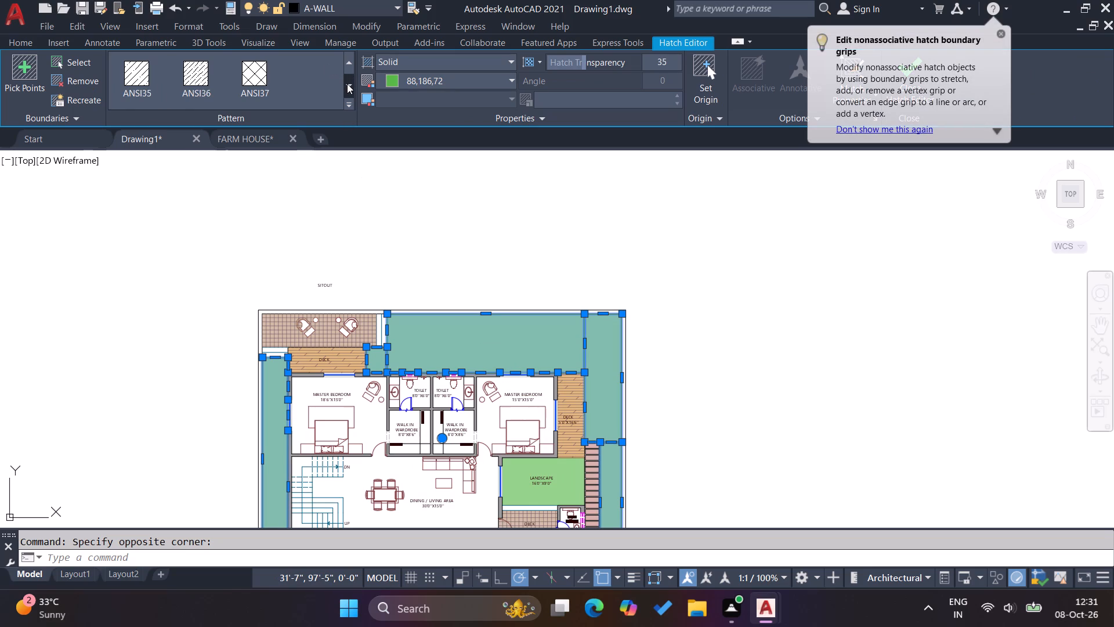
{"action": "left_click", "coordinate": [347, 84]}
{"action": "left_click", "coordinate": [347, 84]}
{"action": "left_click", "coordinate": [347, 84]}
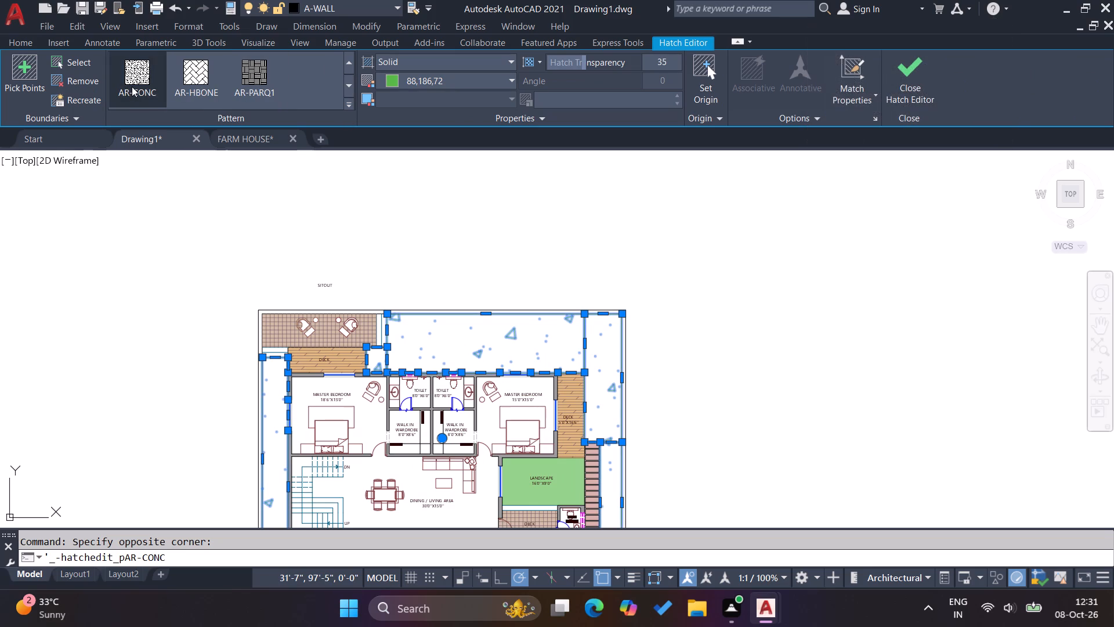
{"action": "left_click", "coordinate": [347, 87]}
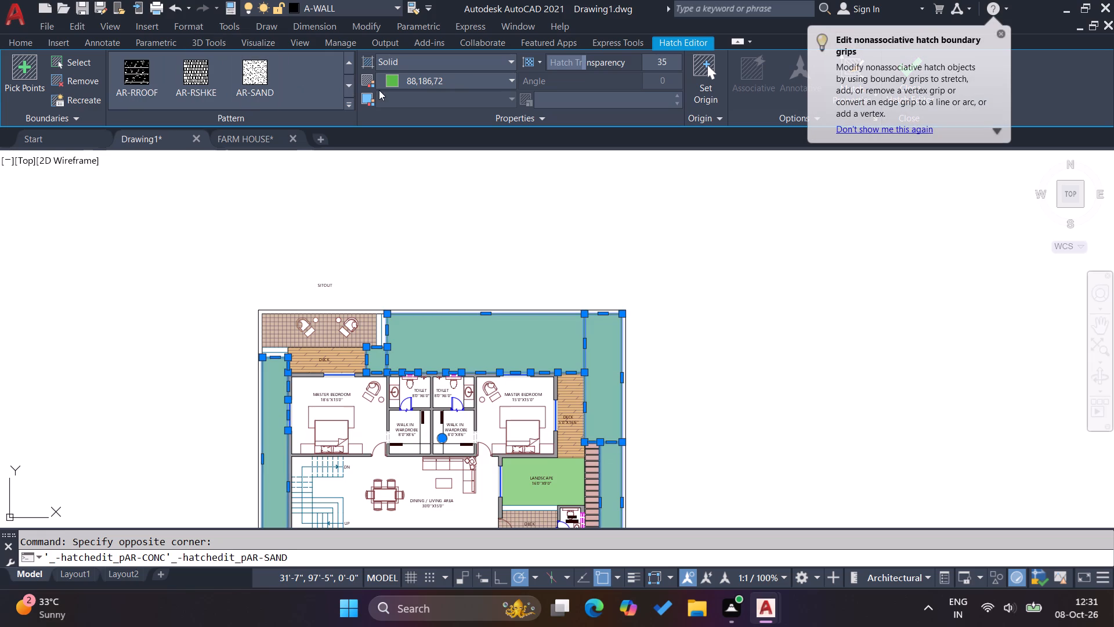
{"action": "left_click", "coordinate": [349, 89]}
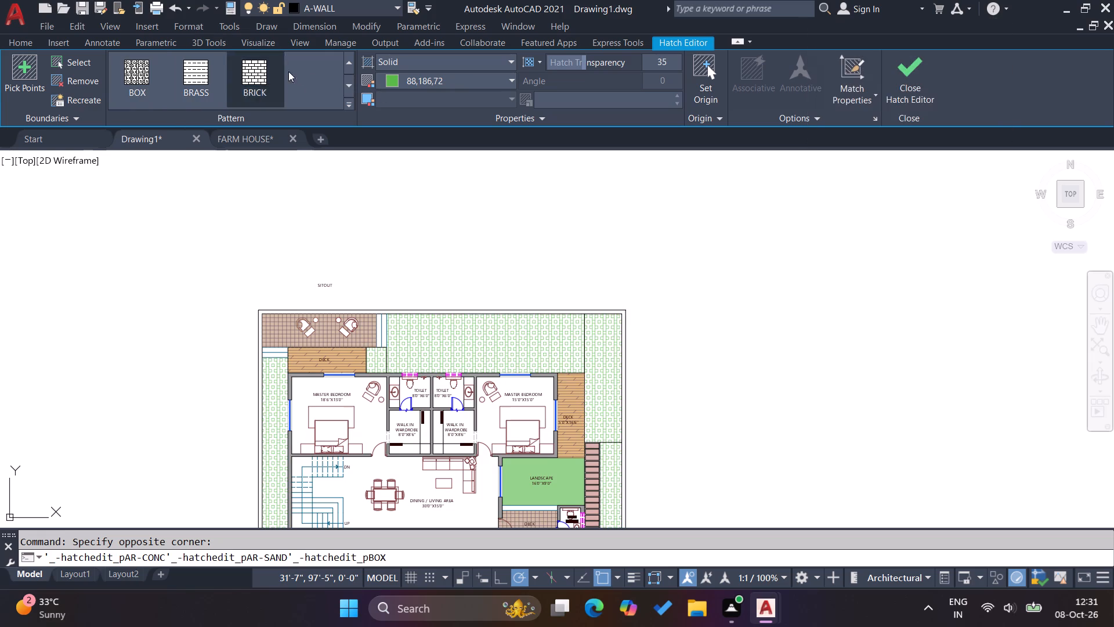
{"action": "left_click", "coordinate": [347, 83]}
{"action": "left_click", "coordinate": [347, 83]}
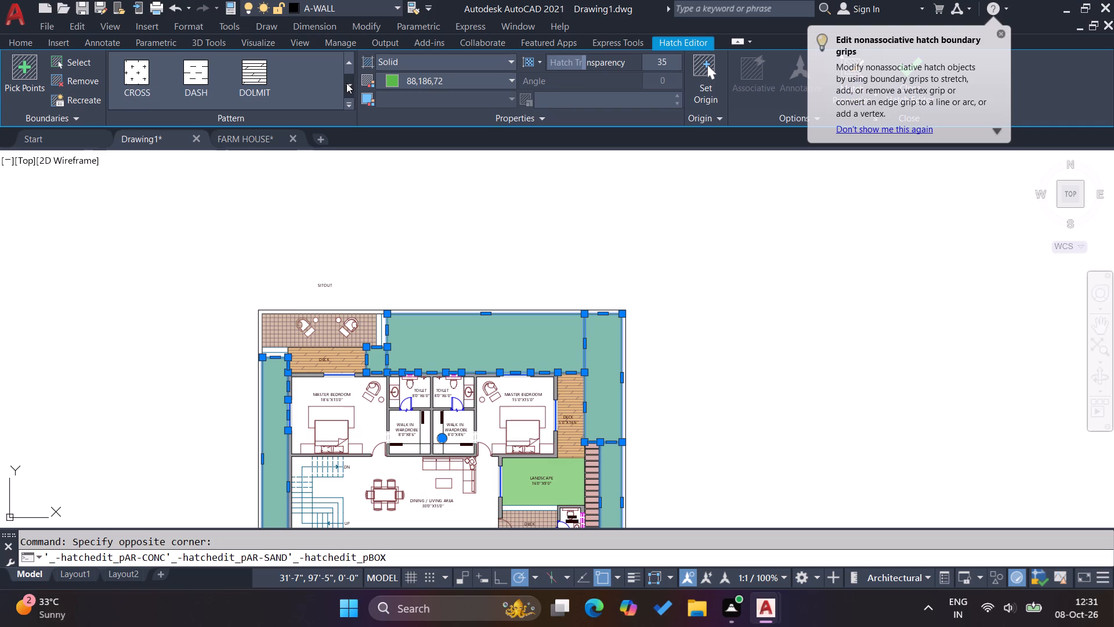
{"action": "left_click", "coordinate": [138, 74]}
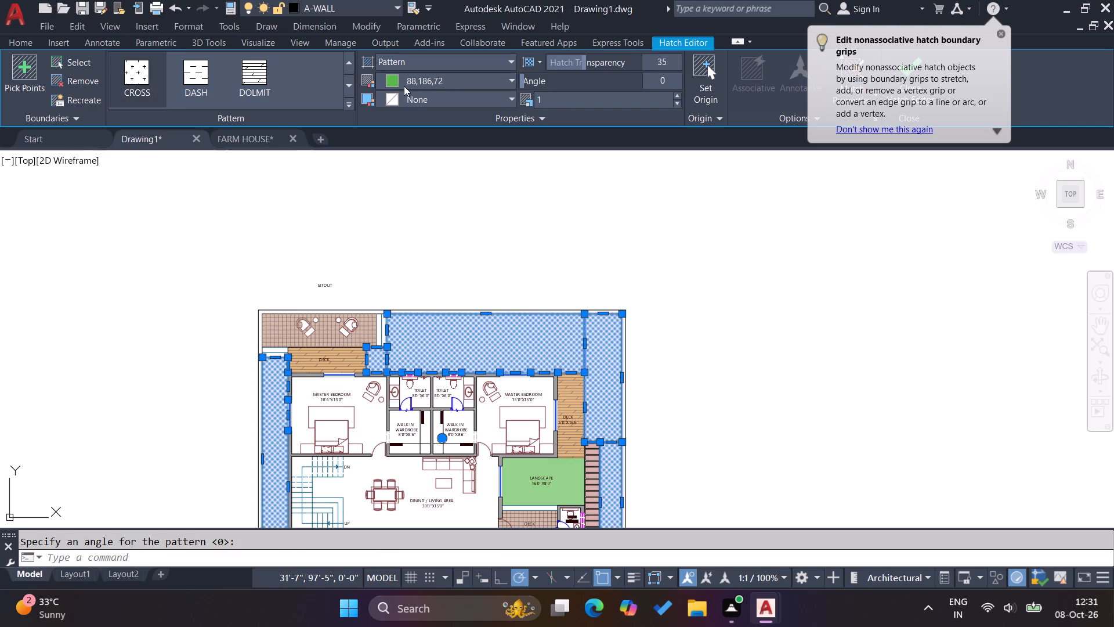
Give the yard's CROSS hatch a 88,186,72 background colour and a 19,103,52 pattern colour.
{"action": "left_click", "coordinate": [406, 92]}
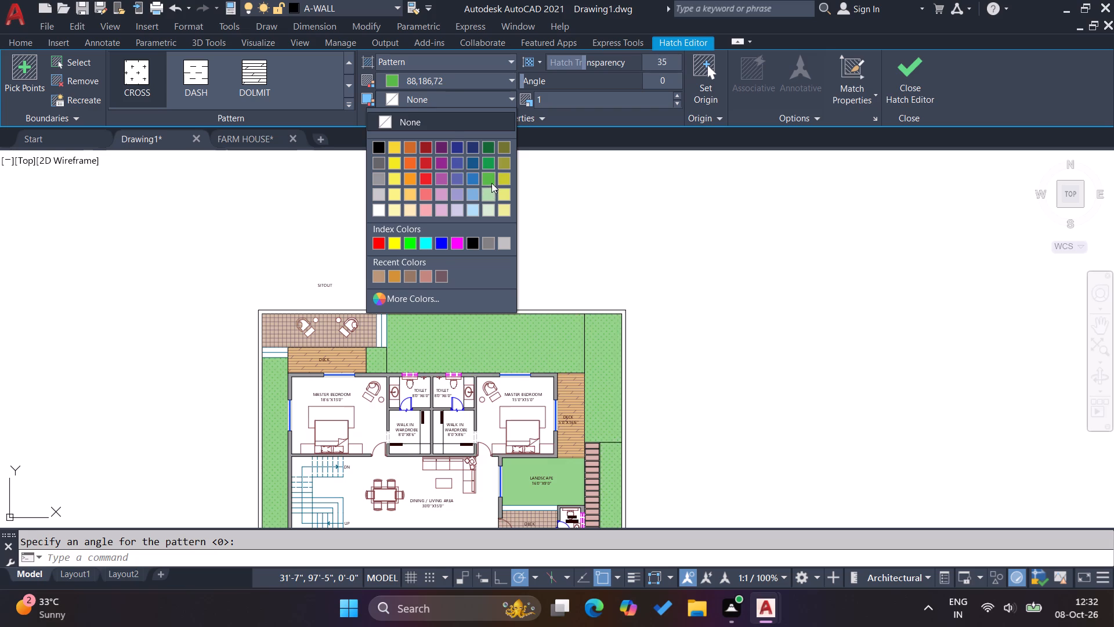
{"action": "left_click", "coordinate": [491, 183]}
{"action": "left_click", "coordinate": [419, 82]}
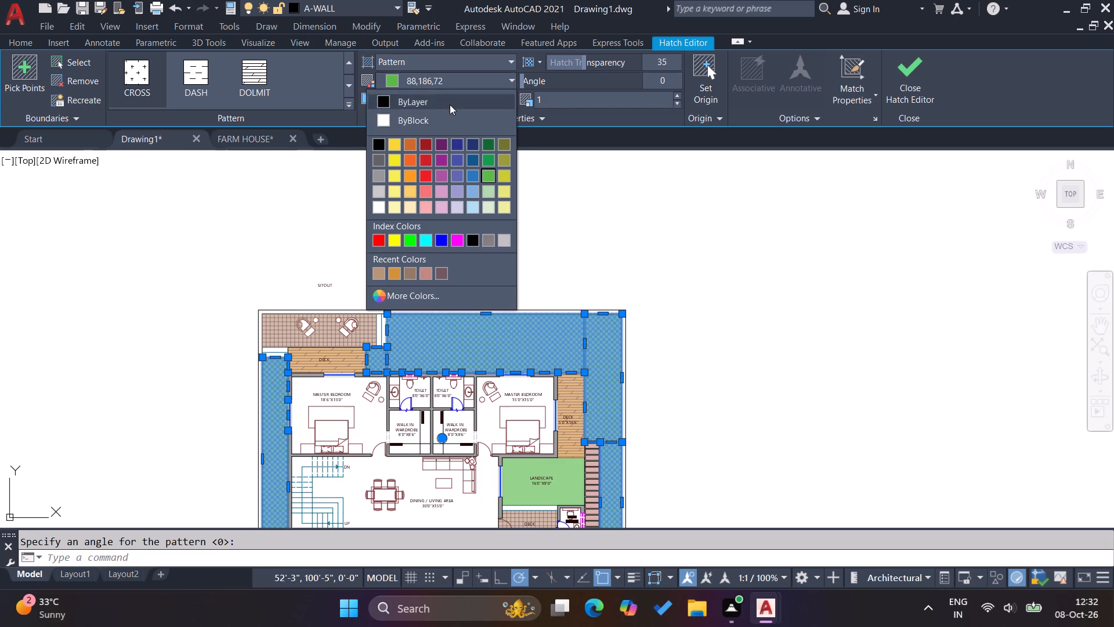
{"action": "left_click", "coordinate": [485, 145]}
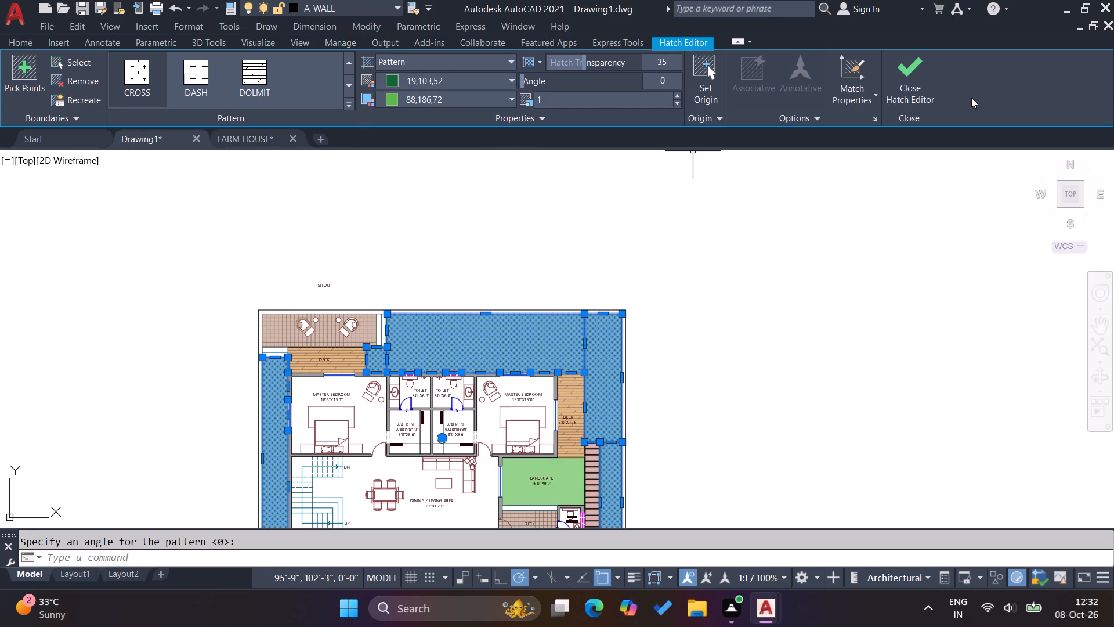
{"action": "left_click", "coordinate": [907, 70]}
{"action": "scroll", "coordinate": [585, 291], "scroll_direction": "down", "scroll_amount": 2}
{"action": "key", "text": "Escape"}
{"action": "key", "text": "Escape"}
{"action": "key", "text": "Escape"}
{"action": "scroll", "coordinate": [520, 312], "scroll_direction": "up", "scroll_amount": 2}
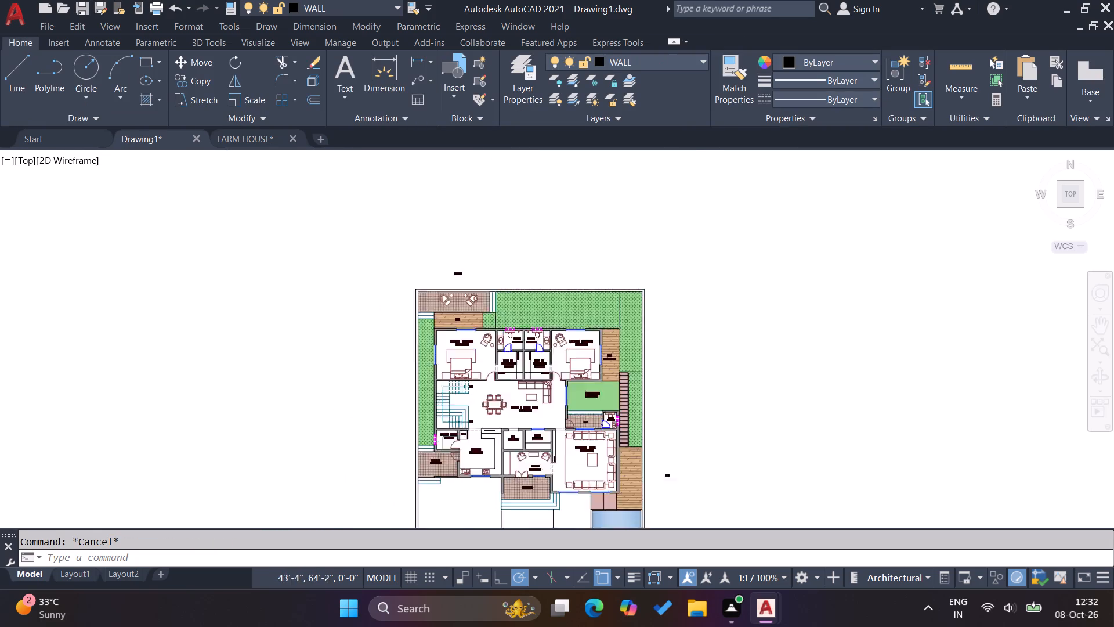
{"action": "scroll", "coordinate": [519, 312], "scroll_direction": "up", "scroll_amount": 3}
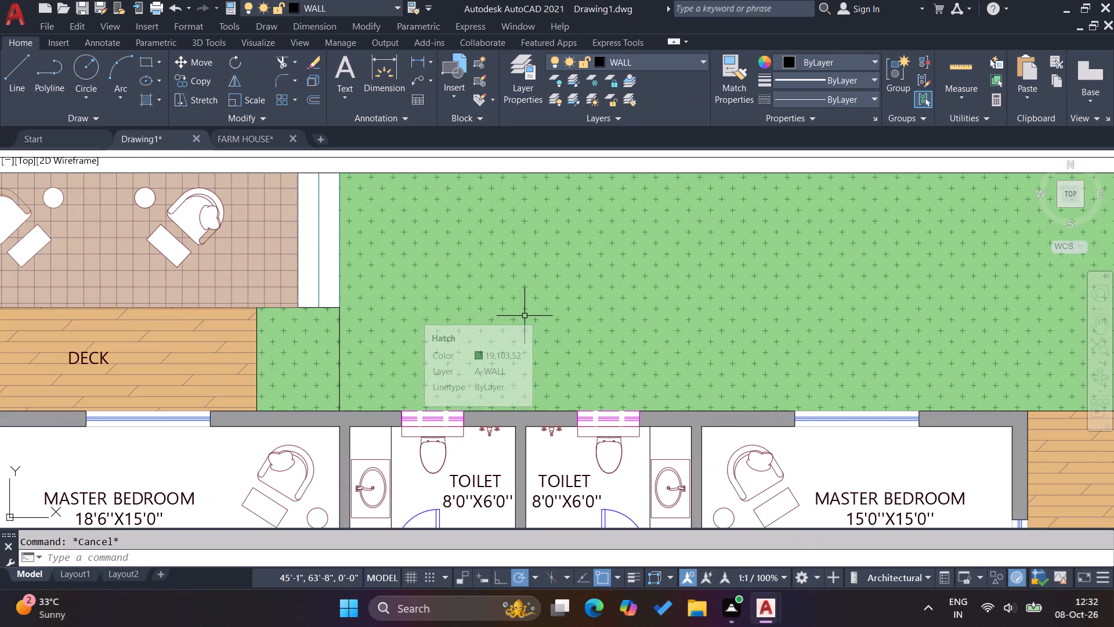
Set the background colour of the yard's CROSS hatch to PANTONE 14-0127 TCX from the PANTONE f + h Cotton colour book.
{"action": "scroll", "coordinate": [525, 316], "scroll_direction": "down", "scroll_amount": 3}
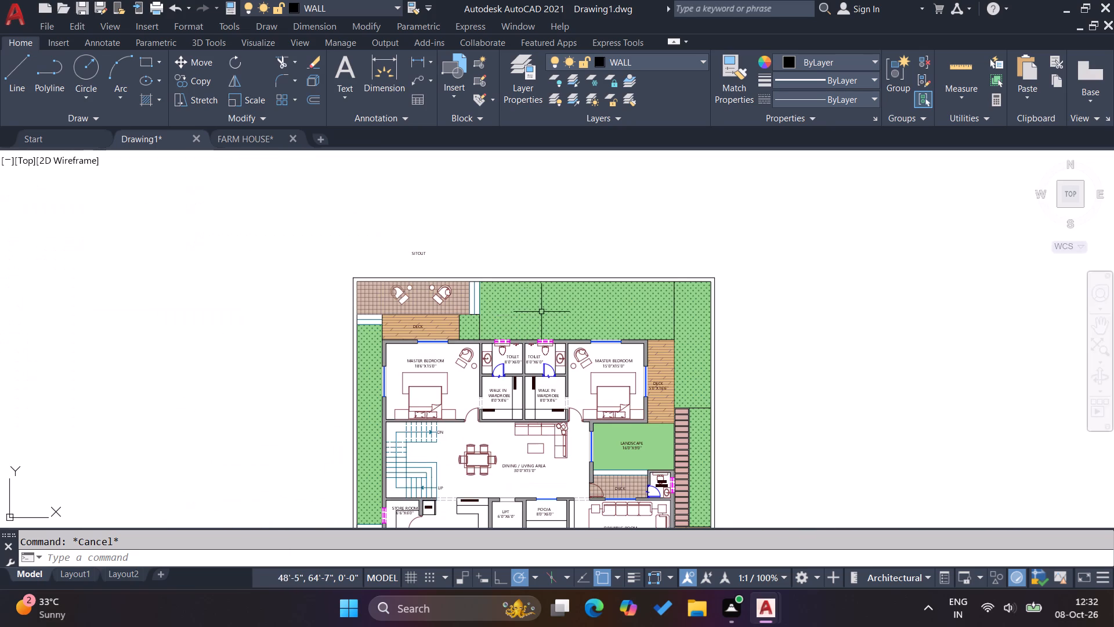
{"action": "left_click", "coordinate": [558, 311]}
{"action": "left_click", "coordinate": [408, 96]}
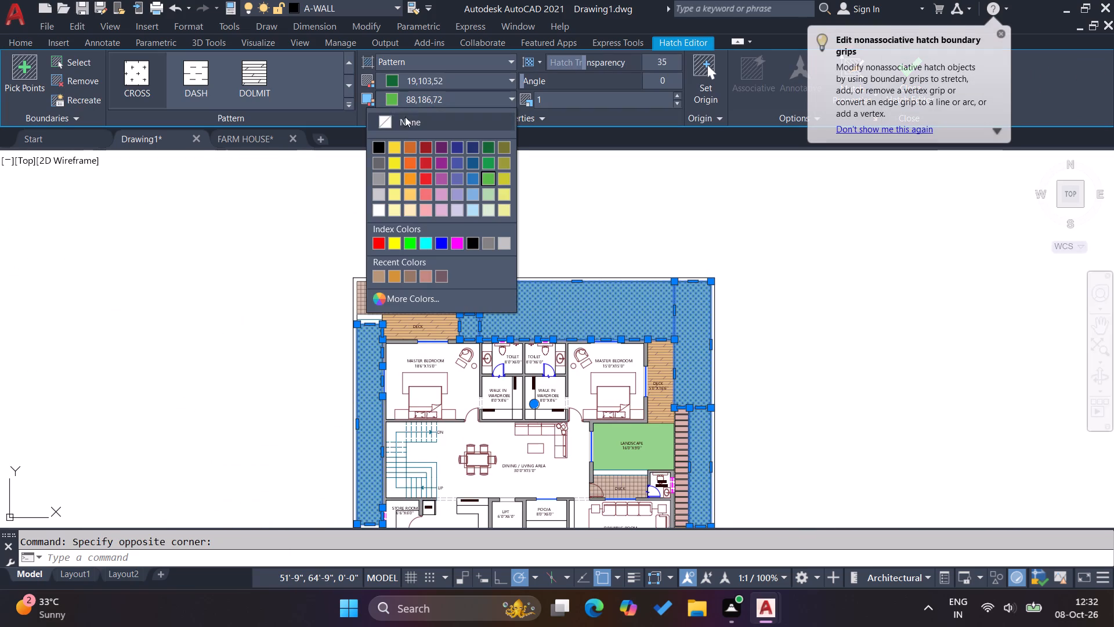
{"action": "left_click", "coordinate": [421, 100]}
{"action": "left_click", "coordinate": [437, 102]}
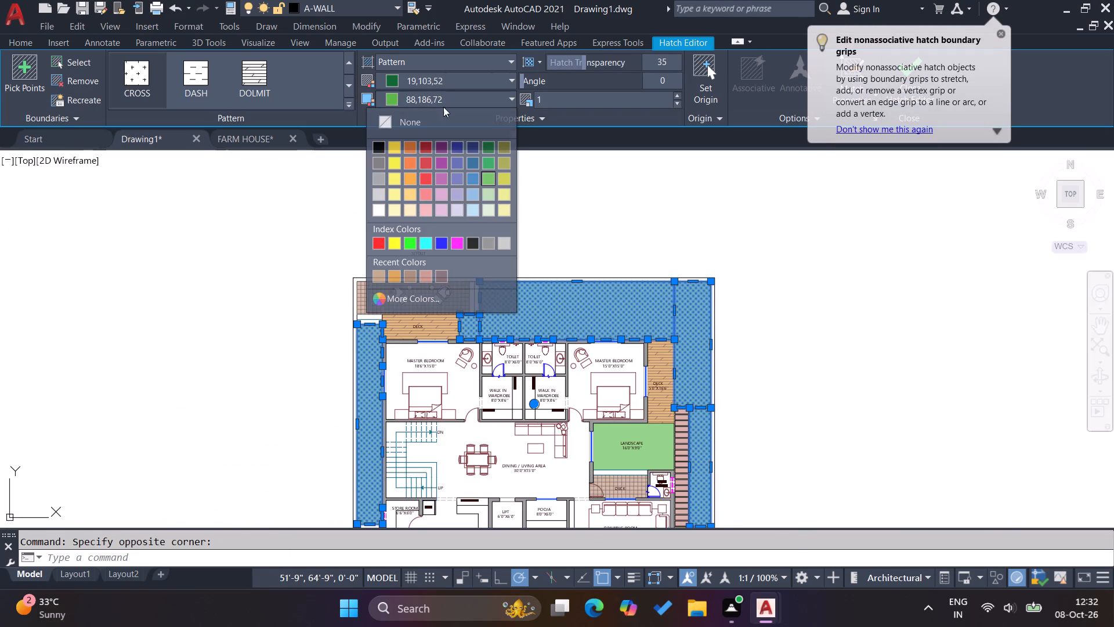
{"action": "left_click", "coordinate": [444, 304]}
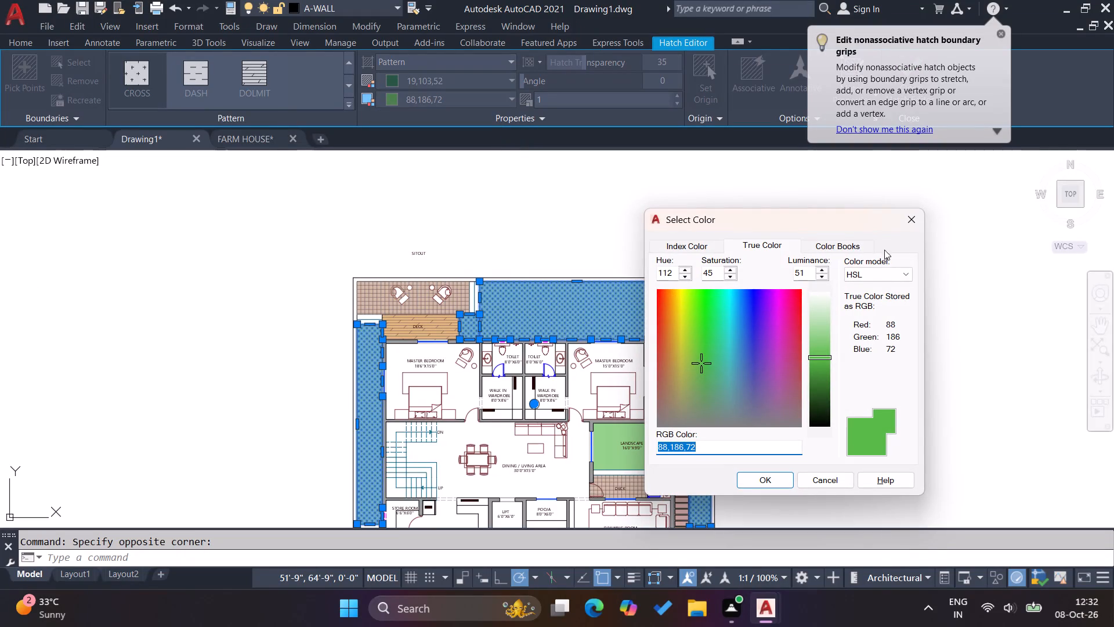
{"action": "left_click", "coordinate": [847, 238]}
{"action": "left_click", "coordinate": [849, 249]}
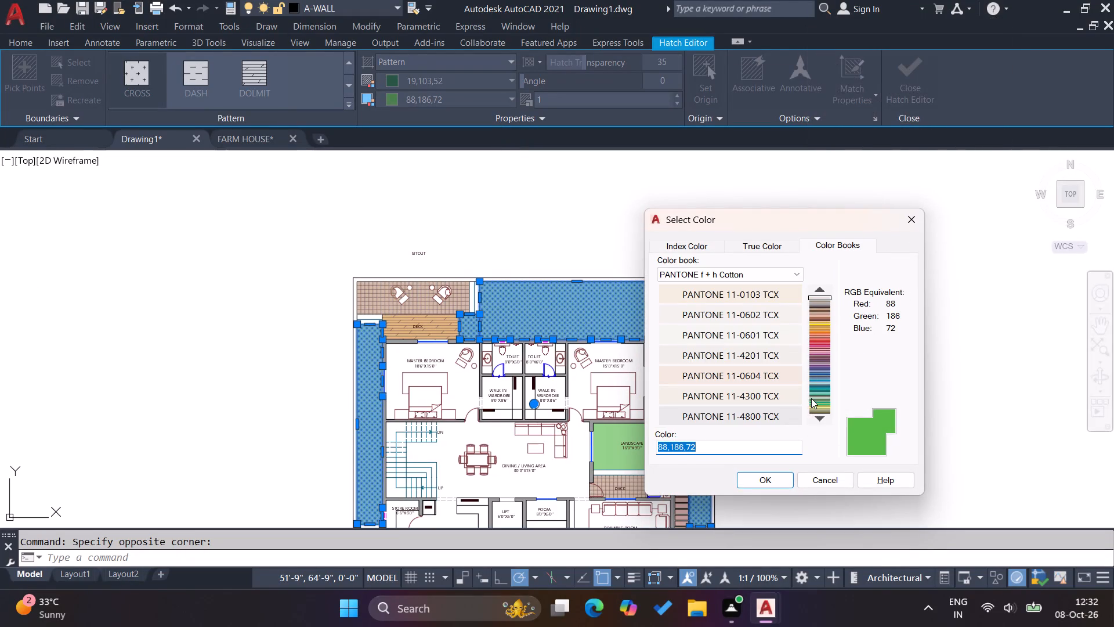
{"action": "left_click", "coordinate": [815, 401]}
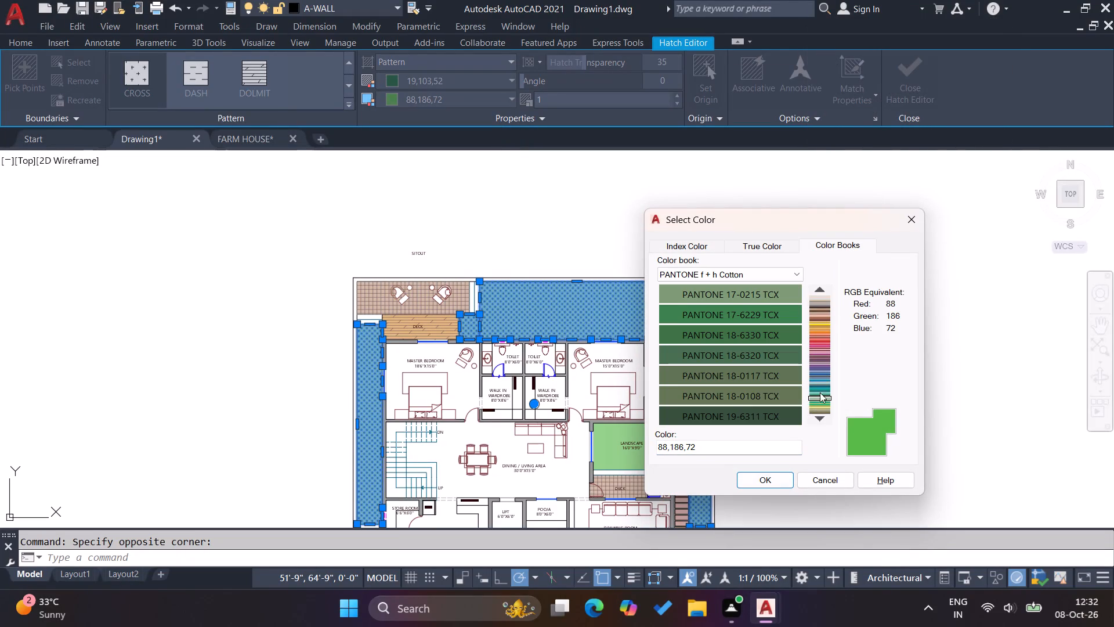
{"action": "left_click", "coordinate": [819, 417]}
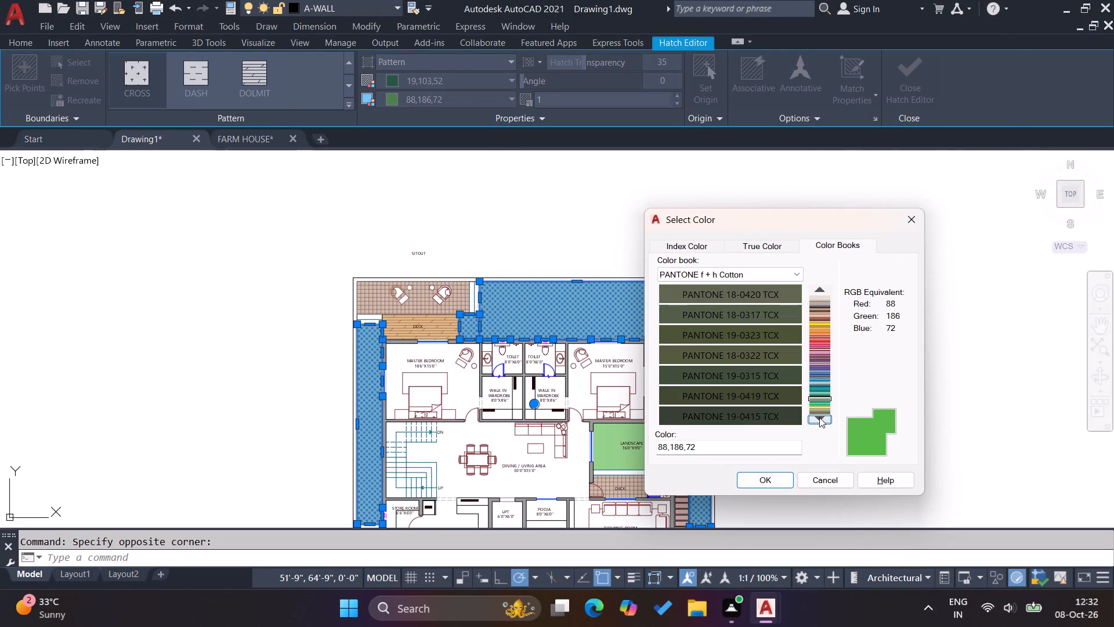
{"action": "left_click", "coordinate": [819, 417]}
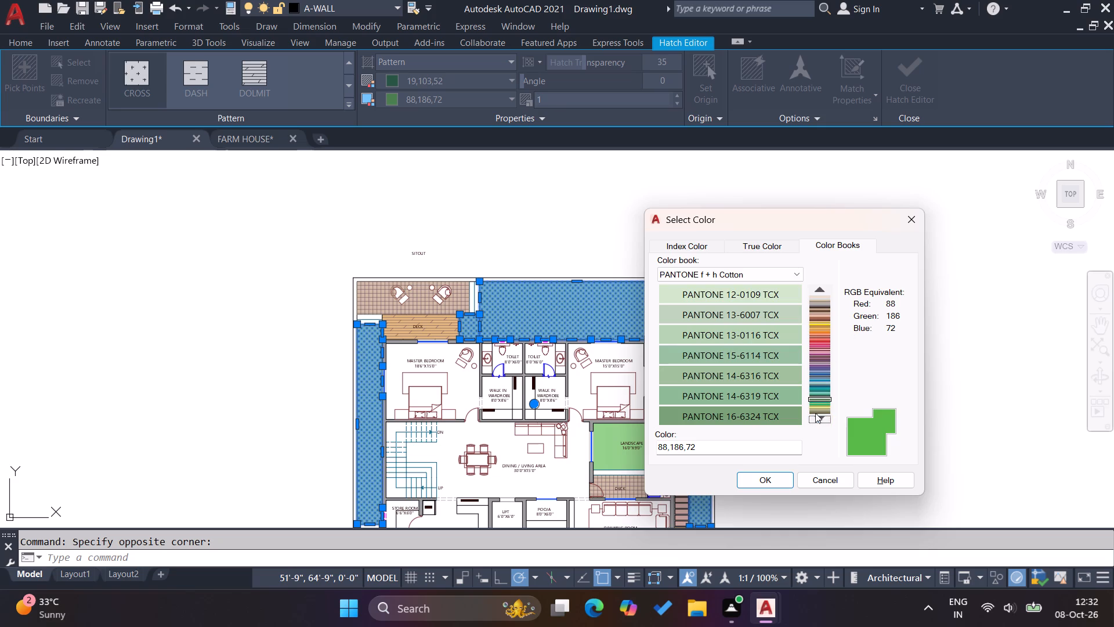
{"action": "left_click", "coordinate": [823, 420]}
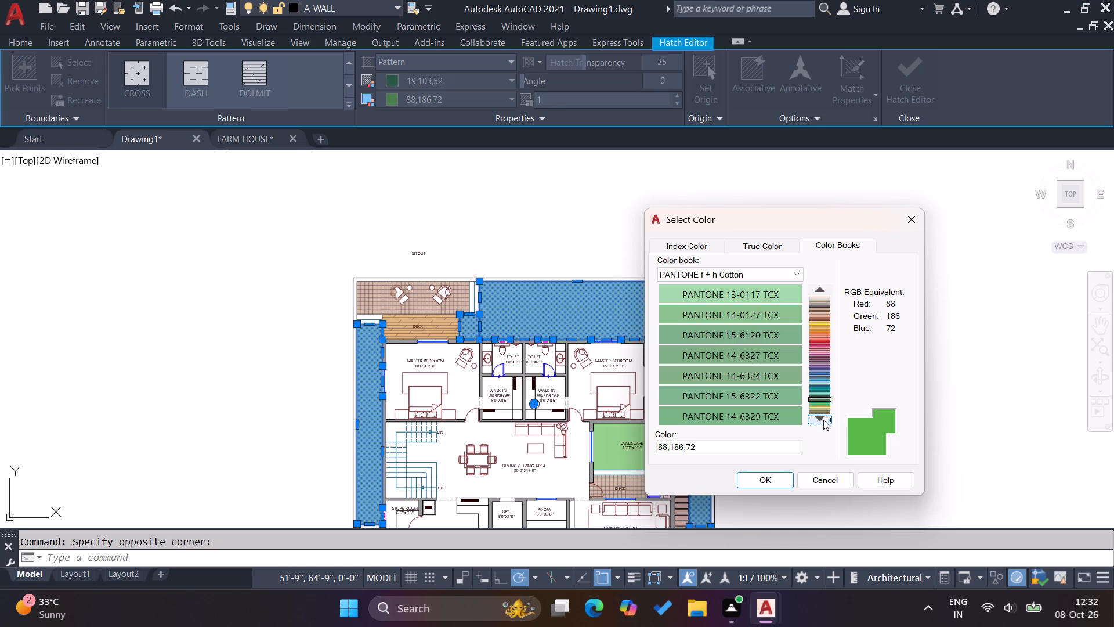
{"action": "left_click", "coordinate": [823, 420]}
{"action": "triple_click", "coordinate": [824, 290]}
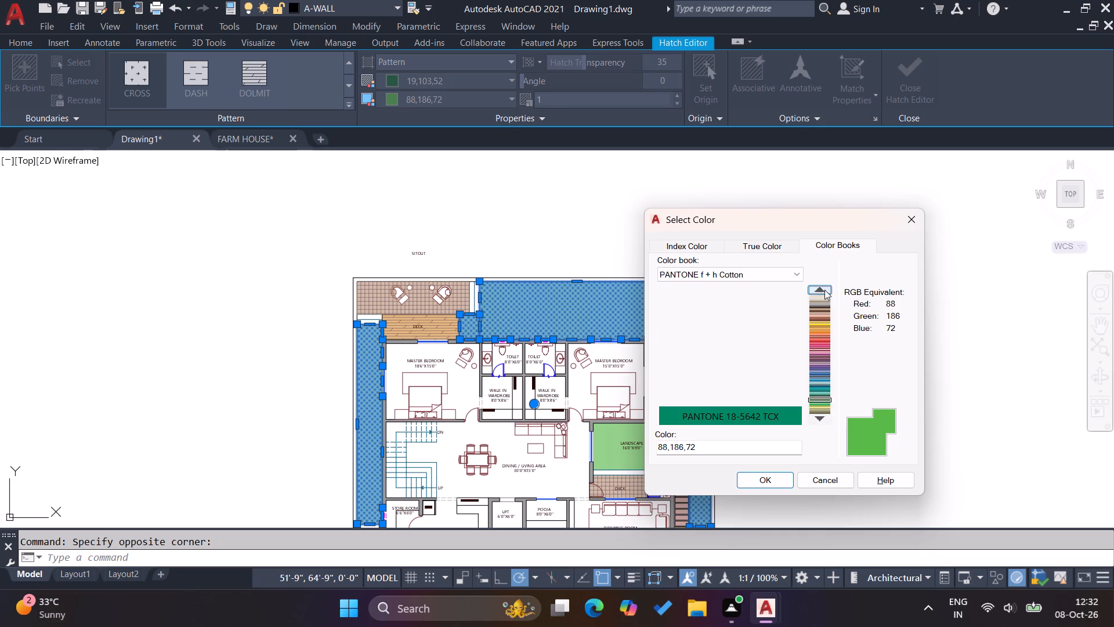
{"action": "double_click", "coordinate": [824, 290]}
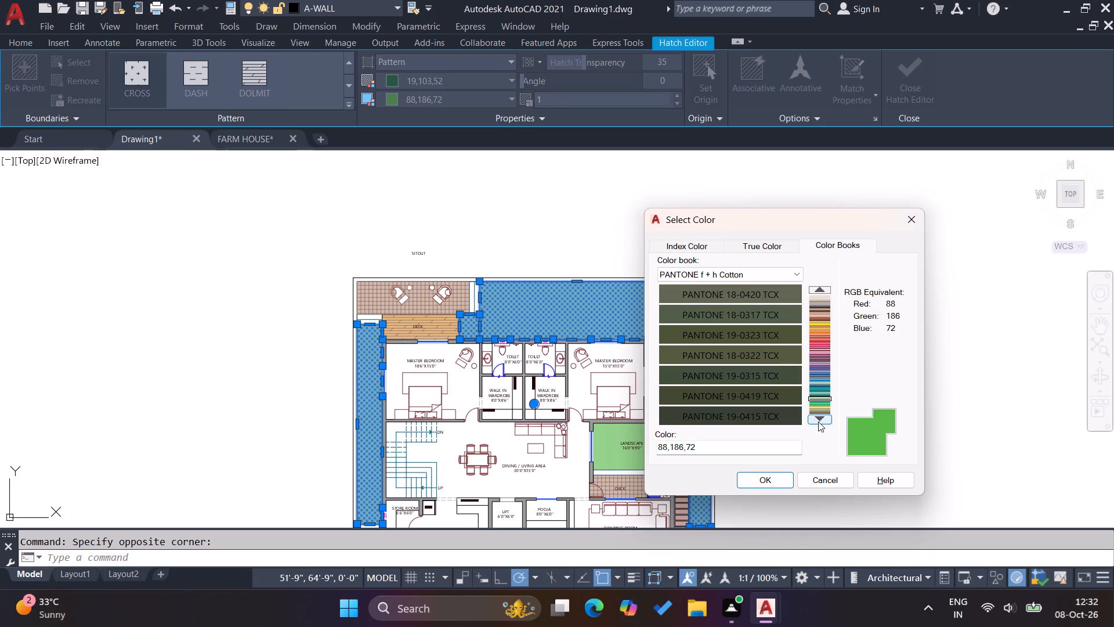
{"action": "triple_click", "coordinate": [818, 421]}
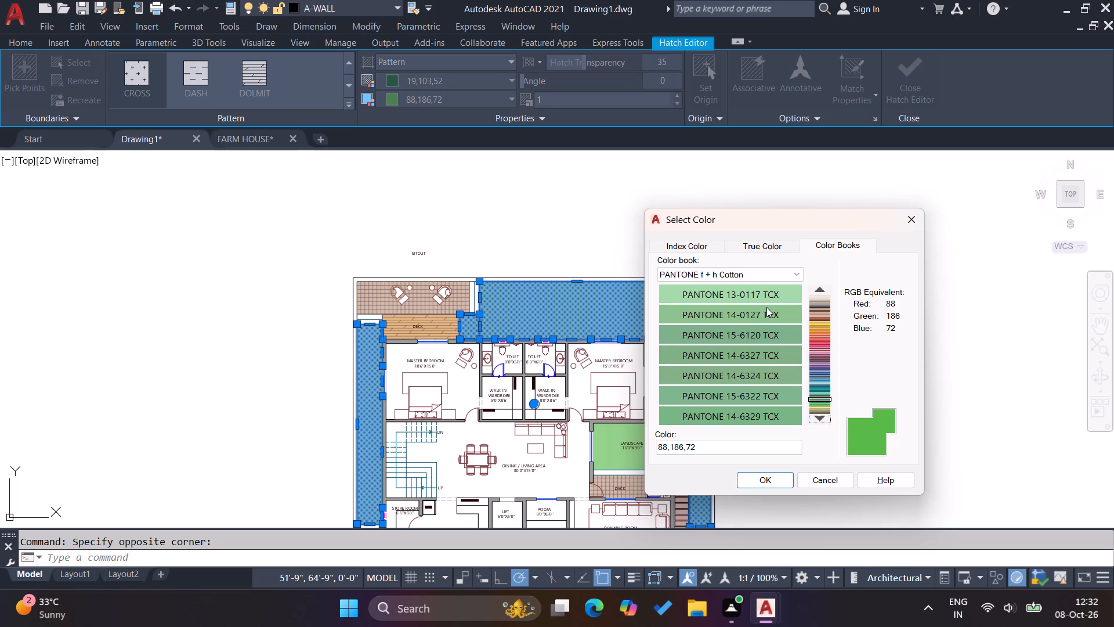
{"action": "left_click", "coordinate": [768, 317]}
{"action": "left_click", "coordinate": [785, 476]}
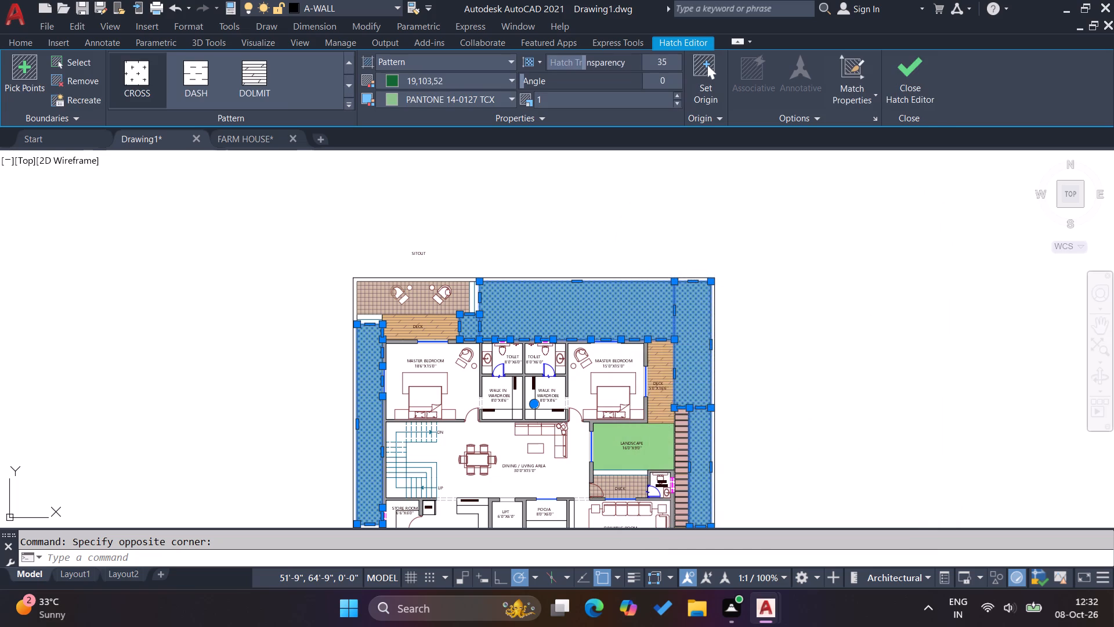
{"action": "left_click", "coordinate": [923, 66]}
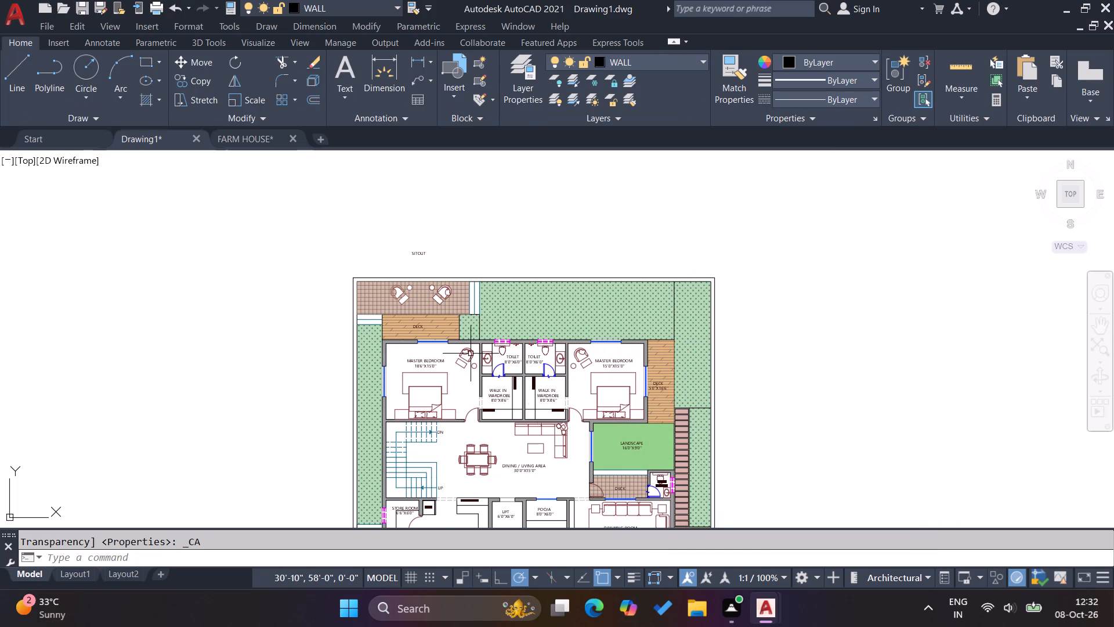
Match the yard hatch around the house to the solid green hatch of the 16'0"X9'0" LANDSCAPE area.
{"action": "scroll", "coordinate": [589, 284], "scroll_direction": "down", "scroll_amount": 2}
{"action": "key", "text": "Escape"}
{"action": "key", "text": "Escape"}
{"action": "scroll", "coordinate": [574, 340], "scroll_direction": "up", "scroll_amount": 2}
{"action": "key", "text": "Escape"}
{"action": "key", "text": "Escape"}
{"action": "key", "text": "Escape"}
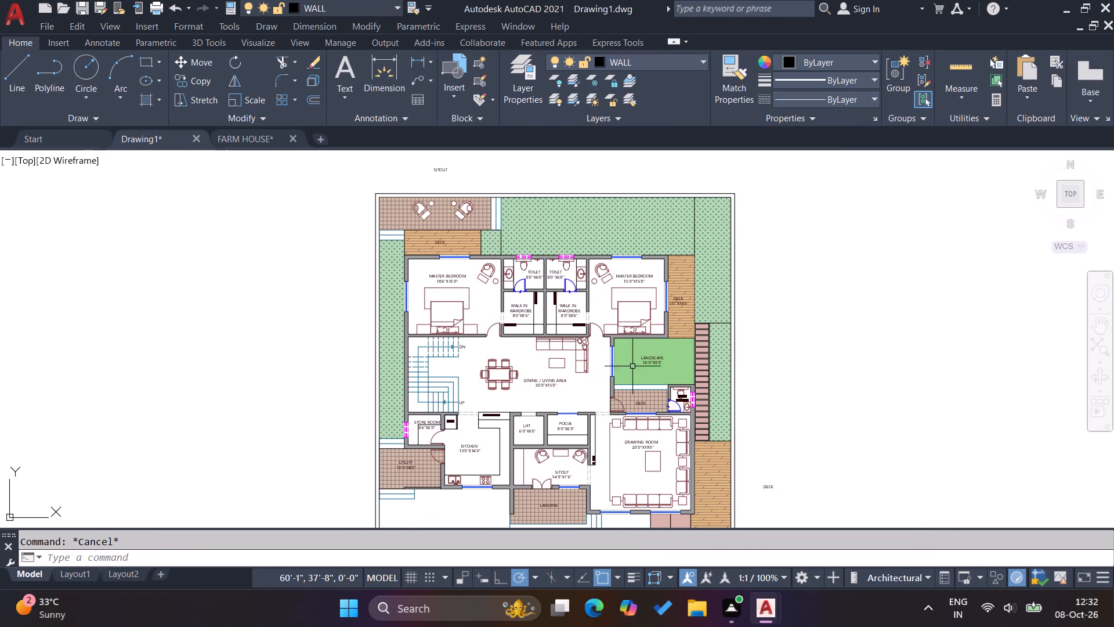
{"action": "key", "text": "Escape"}
{"action": "scroll", "coordinate": [676, 367], "scroll_direction": "up", "scroll_amount": 1}
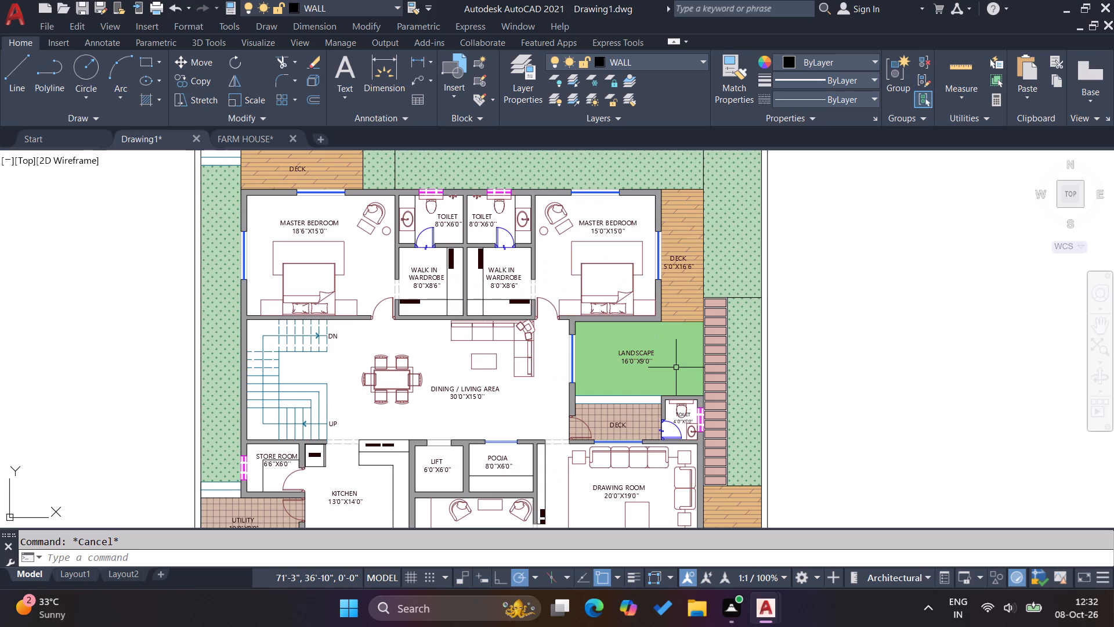
{"action": "scroll", "coordinate": [646, 363], "scroll_direction": "down", "scroll_amount": 2}
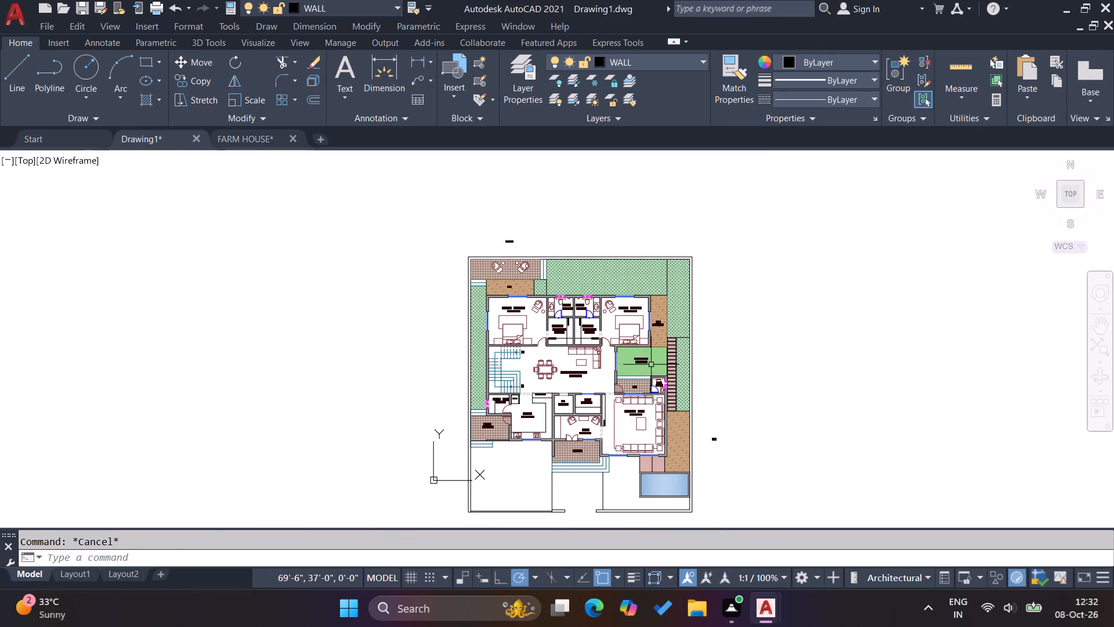
{"action": "left_click", "coordinate": [653, 366]}
{"action": "key", "text": "Escape"}
{"action": "type", "text": "MA"}
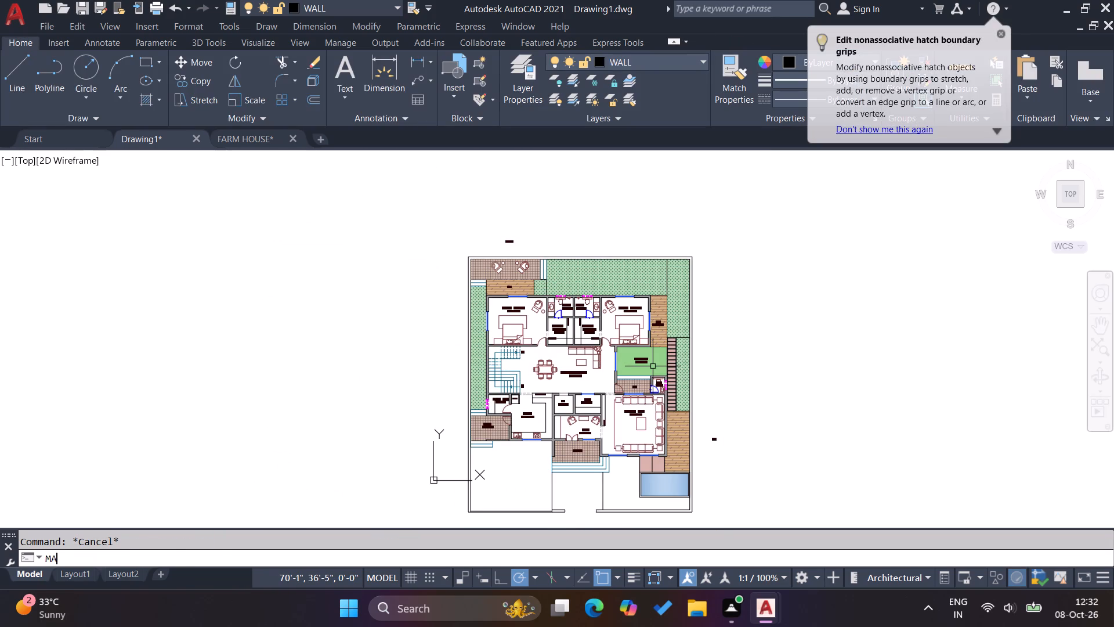
{"action": "key", "text": "Return"}
{"action": "left_click", "coordinate": [655, 367]}
{"action": "left_click", "coordinate": [683, 297]}
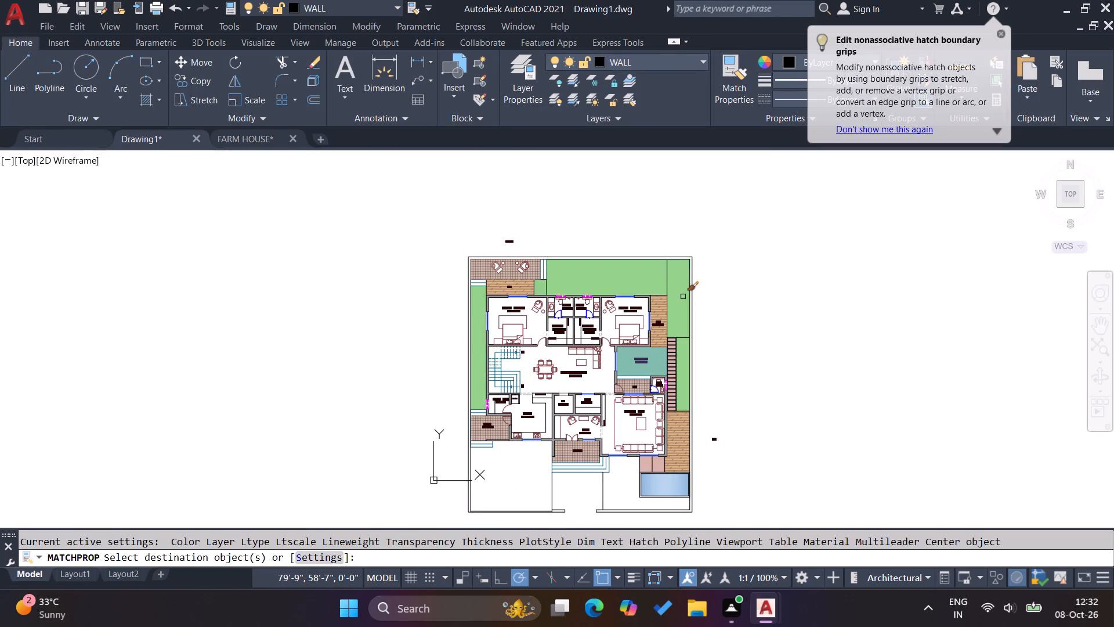
{"action": "key", "text": "Escape"}
{"action": "key", "text": "Escape"}
{"action": "key", "text": "Escape"}
{"action": "scroll", "coordinate": [632, 307], "scroll_direction": "up", "scroll_amount": 2}
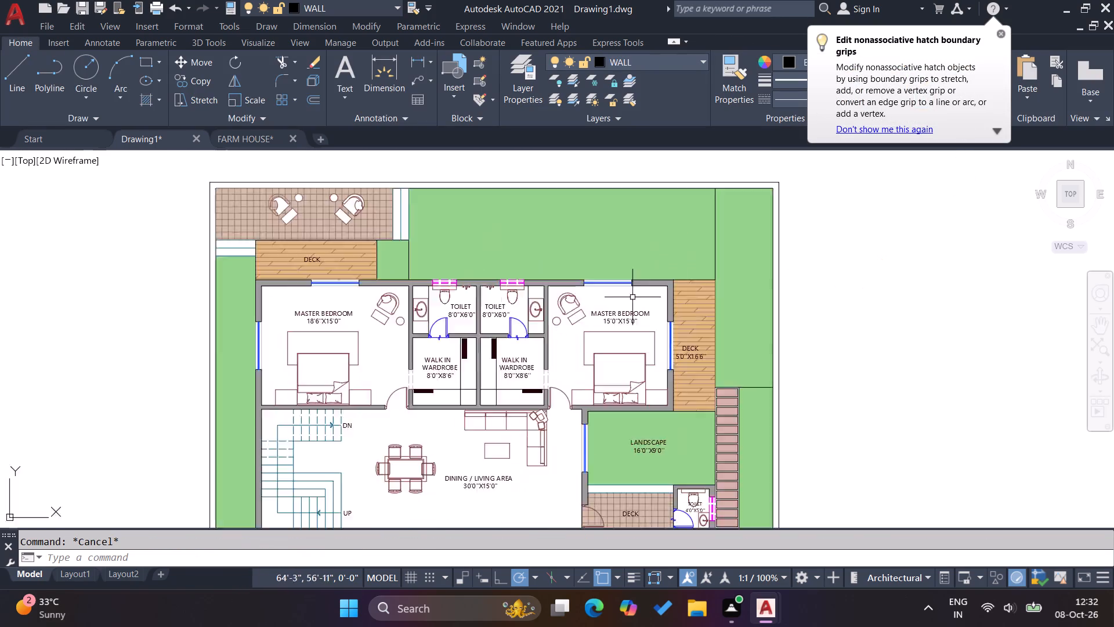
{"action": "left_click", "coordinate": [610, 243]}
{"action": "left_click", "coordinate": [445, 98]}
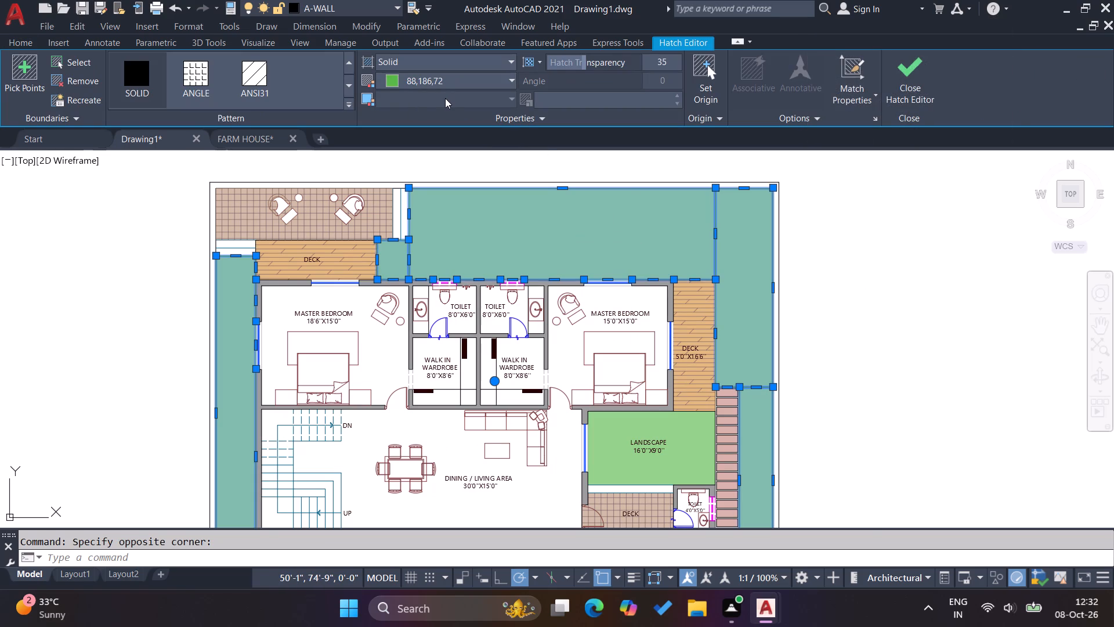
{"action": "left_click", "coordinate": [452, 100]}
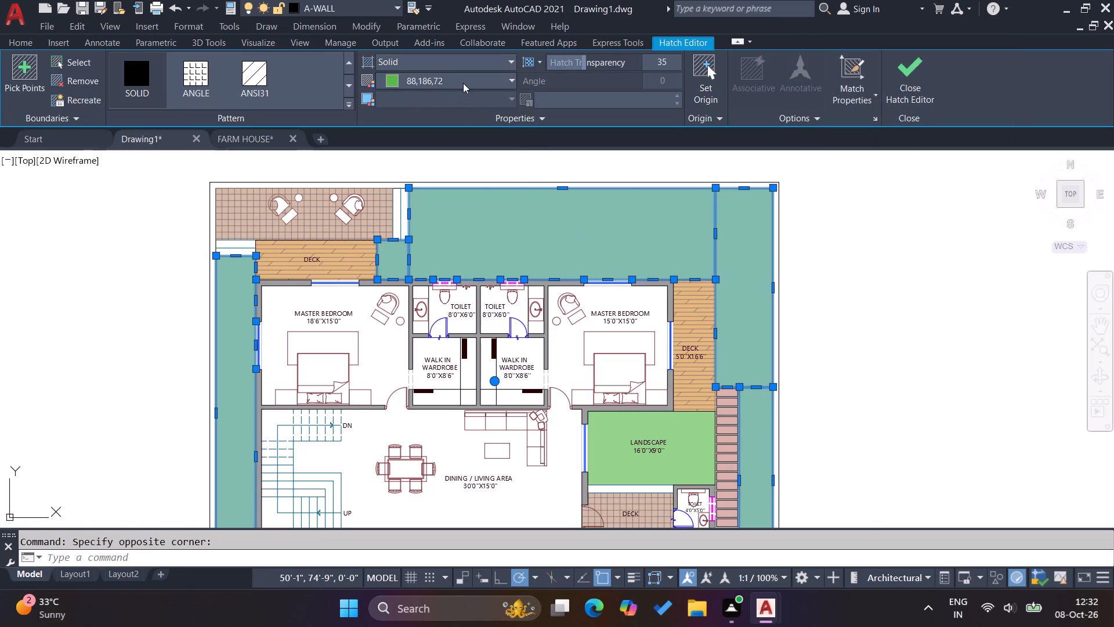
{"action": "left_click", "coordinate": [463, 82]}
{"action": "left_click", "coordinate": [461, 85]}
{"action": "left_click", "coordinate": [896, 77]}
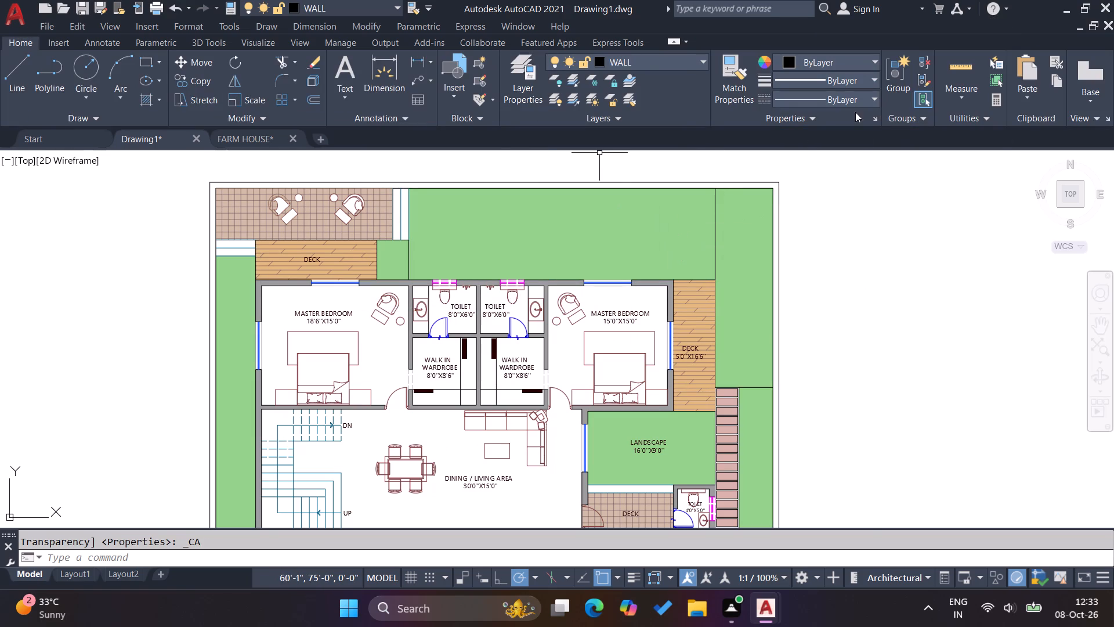
Copy the LANDSCAPE label from the courtyard beside the dining/living area into the green rear yard behind the toilets and master bedroom.
{"action": "scroll", "coordinate": [632, 258], "scroll_direction": "down", "scroll_amount": 3}
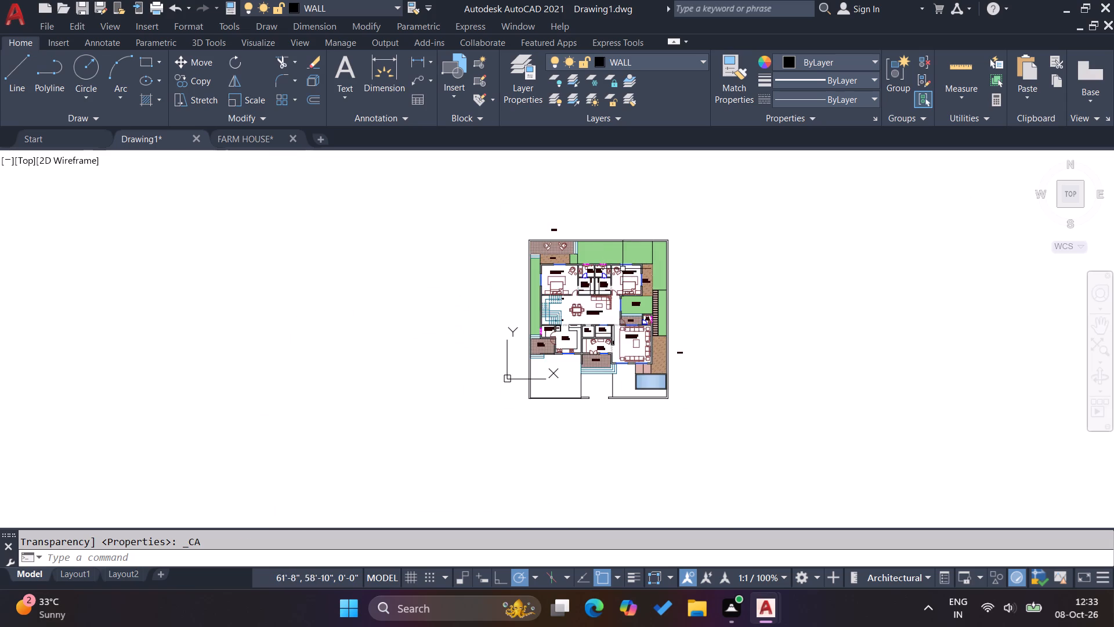
{"action": "scroll", "coordinate": [621, 290], "scroll_direction": "up", "scroll_amount": 2}
{"action": "scroll", "coordinate": [661, 324], "scroll_direction": "up", "scroll_amount": 2}
{"action": "left_click", "coordinate": [661, 324]}
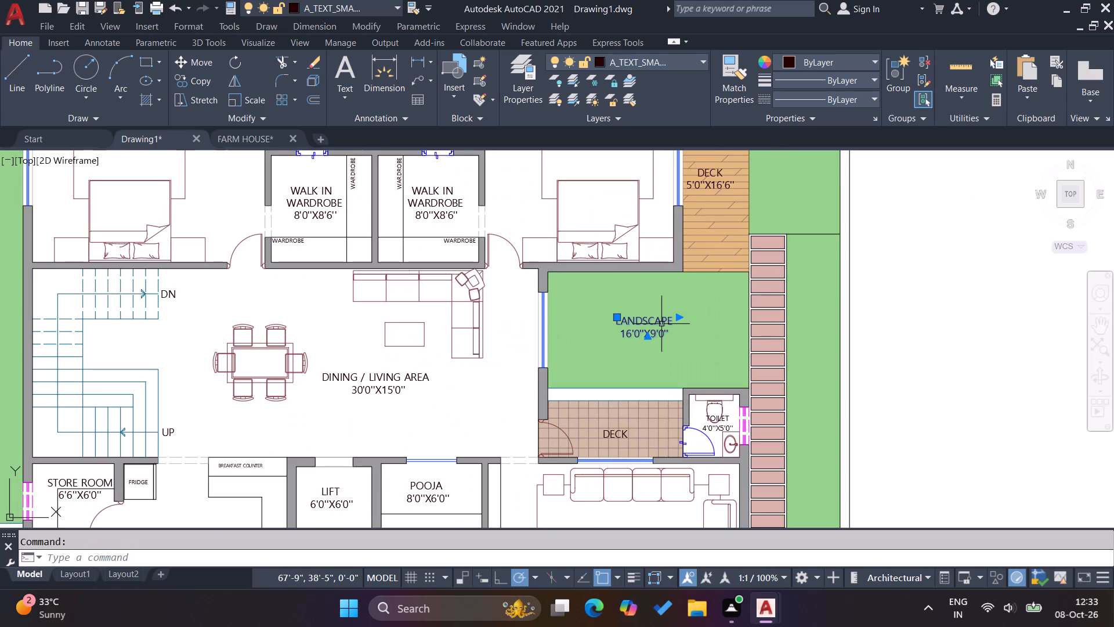
{"action": "type", "text": "CO"}
{"action": "key", "text": "Return"}
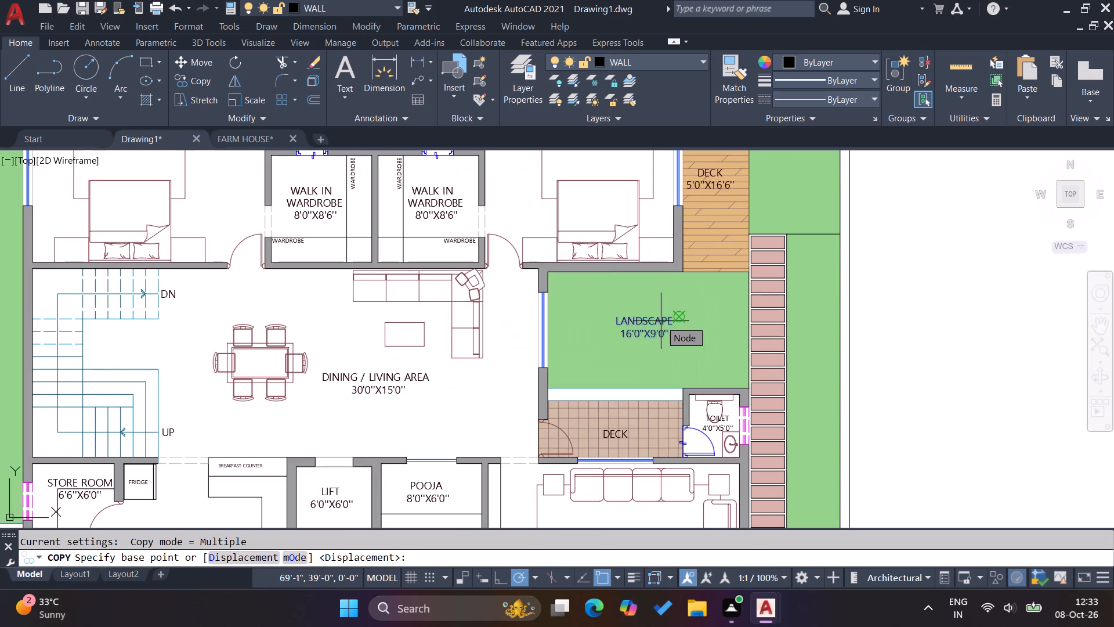
{"action": "left_click", "coordinate": [659, 321]}
{"action": "scroll", "coordinate": [671, 330], "scroll_direction": "down", "scroll_amount": 2}
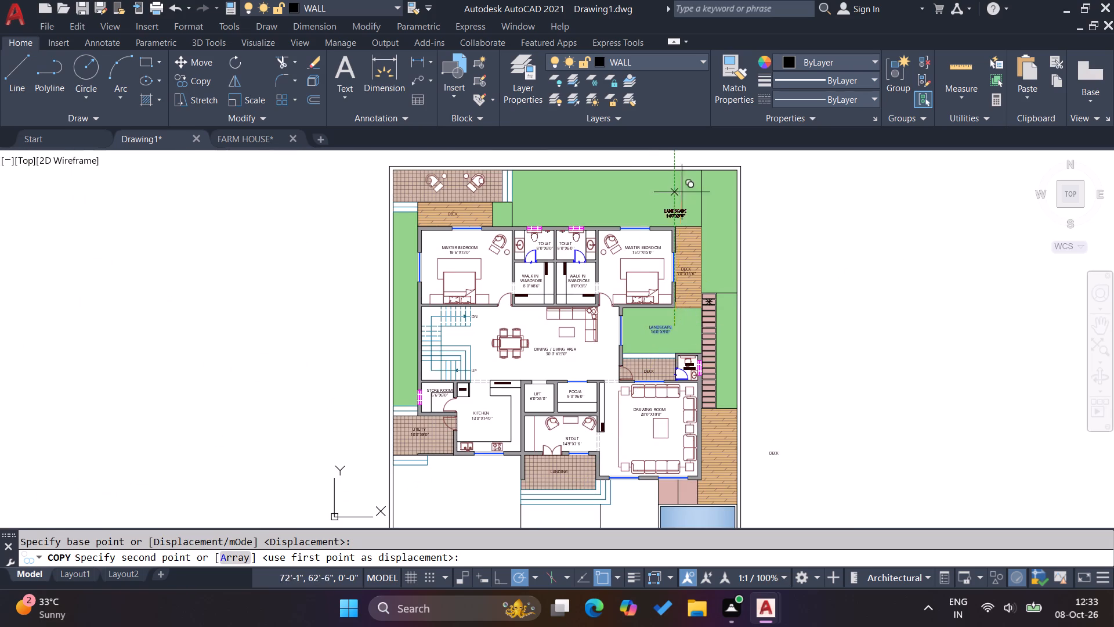
{"action": "left_click", "coordinate": [623, 193]}
{"action": "key", "text": "Escape"}
{"action": "key", "text": "Escape"}
Replace the 16'0''X9'0'' line of the rear yard's LANDSCAPE label with GARDEN, indented by a space beneath LANDSCAPE.
{"action": "scroll", "coordinate": [620, 196], "scroll_direction": "up", "scroll_amount": 2}
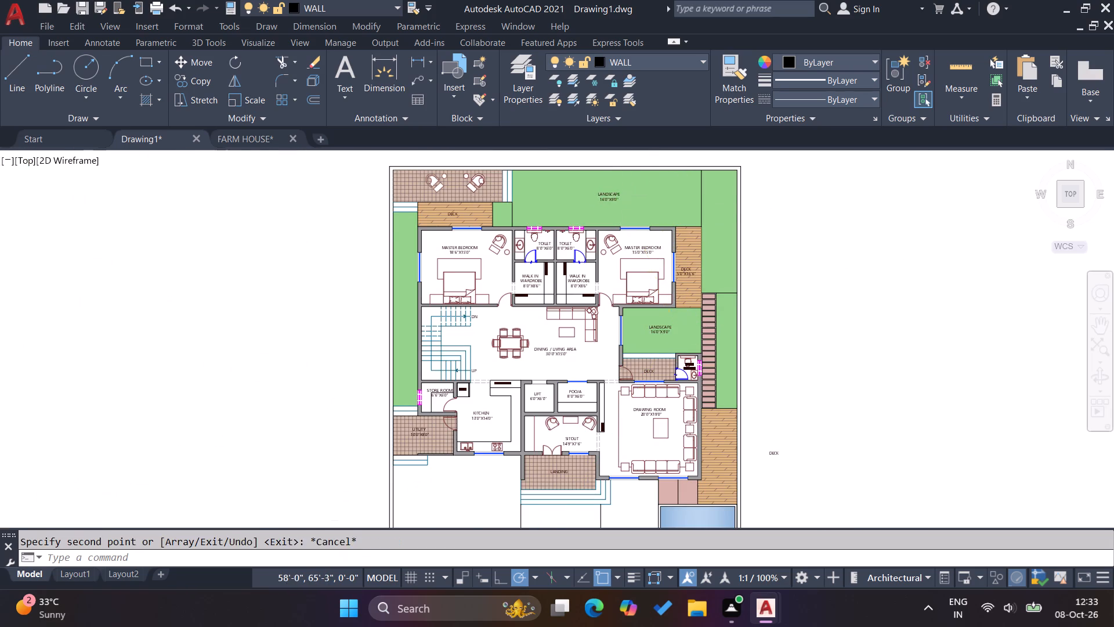
{"action": "scroll", "coordinate": [620, 196], "scroll_direction": "up", "scroll_amount": 1}
{"action": "key", "text": "Escape"}
{"action": "scroll", "coordinate": [601, 192], "scroll_direction": "up", "scroll_amount": 3}
{"action": "left_click", "coordinate": [601, 192]}
{"action": "key", "text": "Escape"}
{"action": "double_click", "coordinate": [595, 188]}
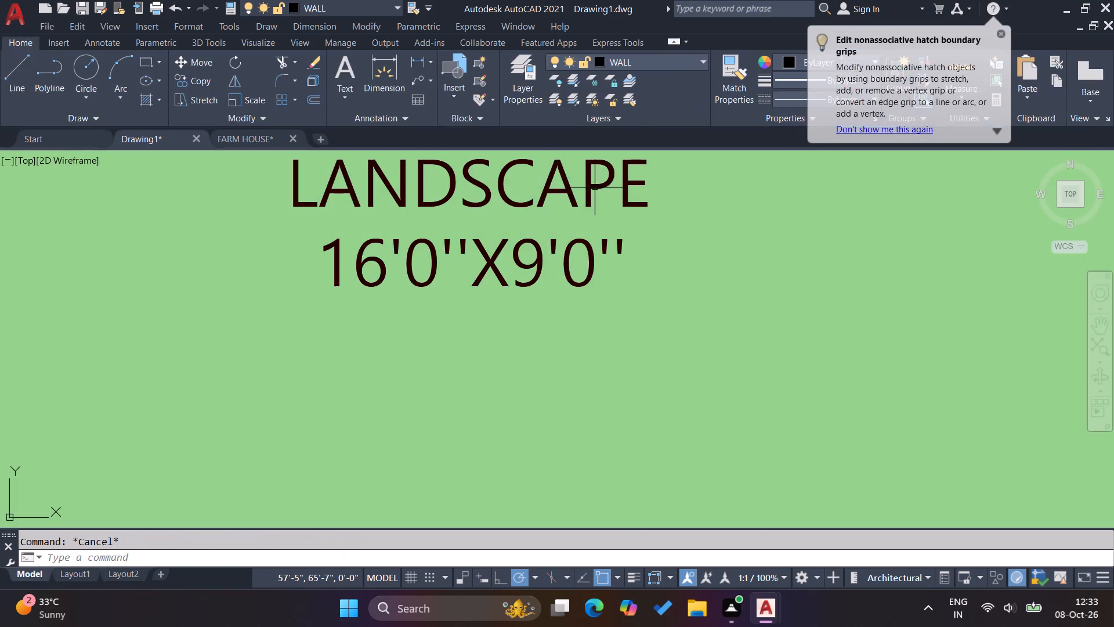
{"action": "key", "text": "Escape"}
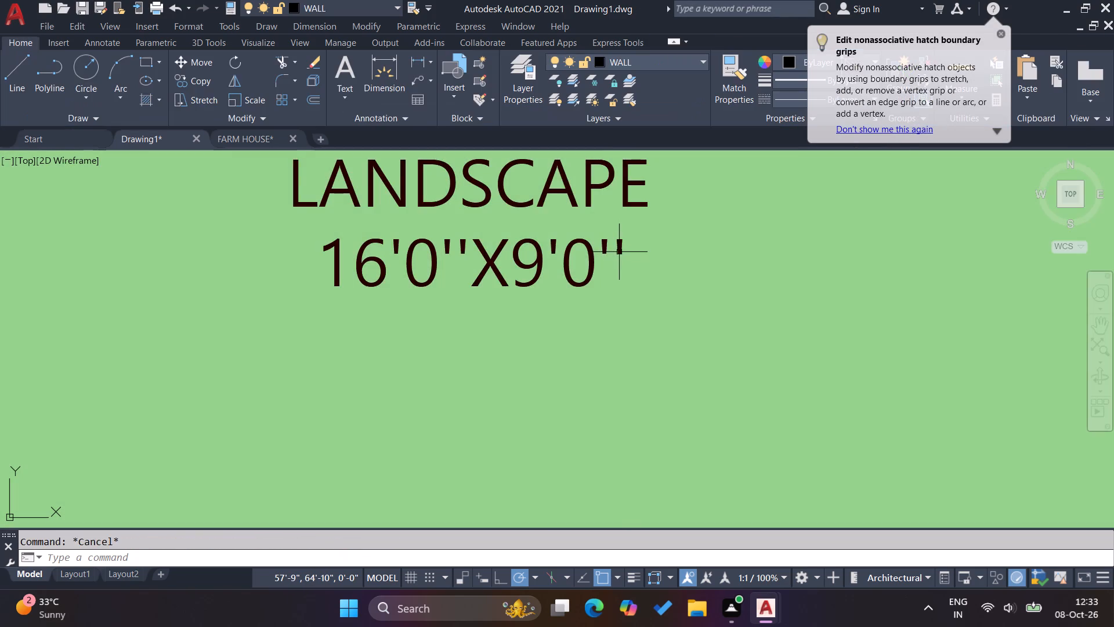
{"action": "double_click", "coordinate": [621, 253]}
{"action": "left_click_drag", "start_coordinate": [632, 265], "coordinate": [365, 228]}
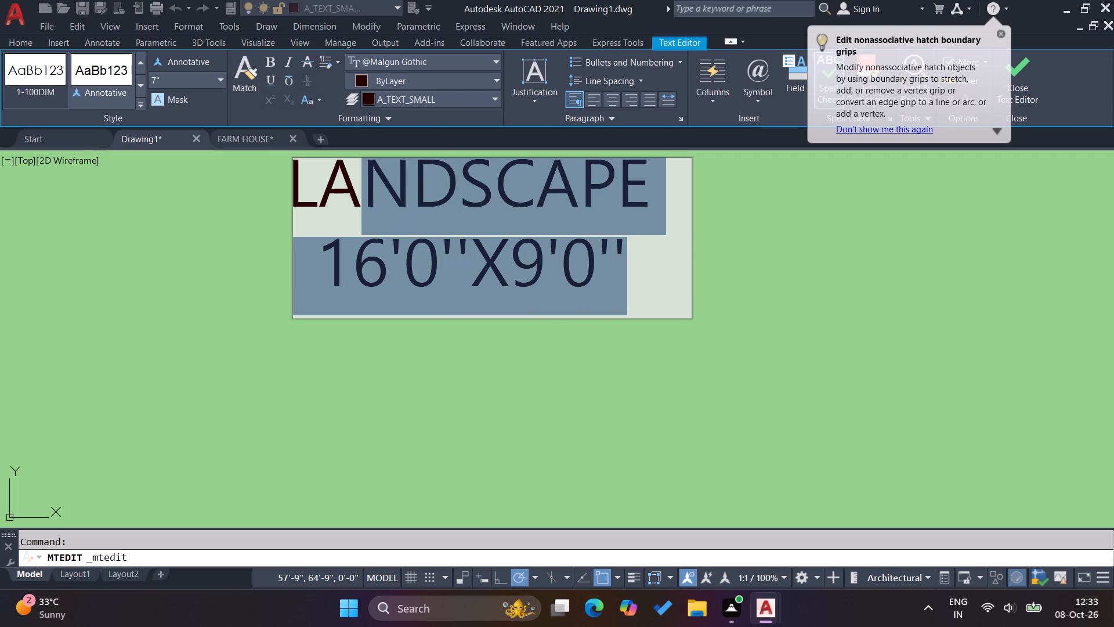
{"action": "left_click_drag", "start_coordinate": [365, 228], "coordinate": [439, 268]}
{"action": "key", "text": "BackSpace"}
{"action": "key", "text": "BackSpace"}
{"action": "key", "text": "BackSpace"}
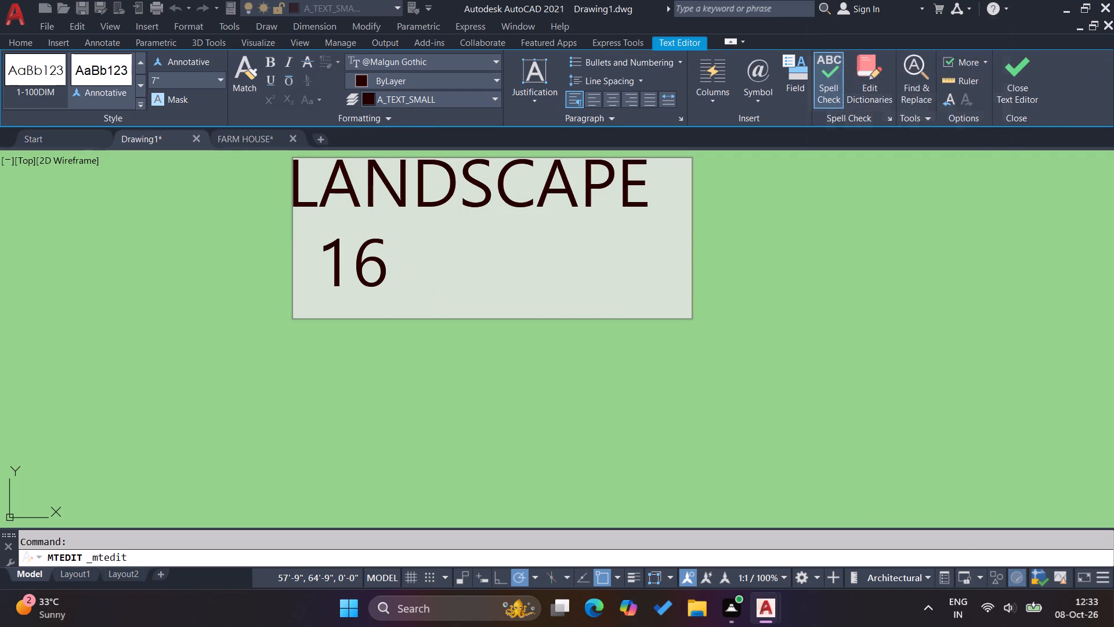
{"action": "key", "text": "BackSpace"}
{"action": "key", "text": "BackSpace"}
{"action": "type", "text": "GARDEN"}
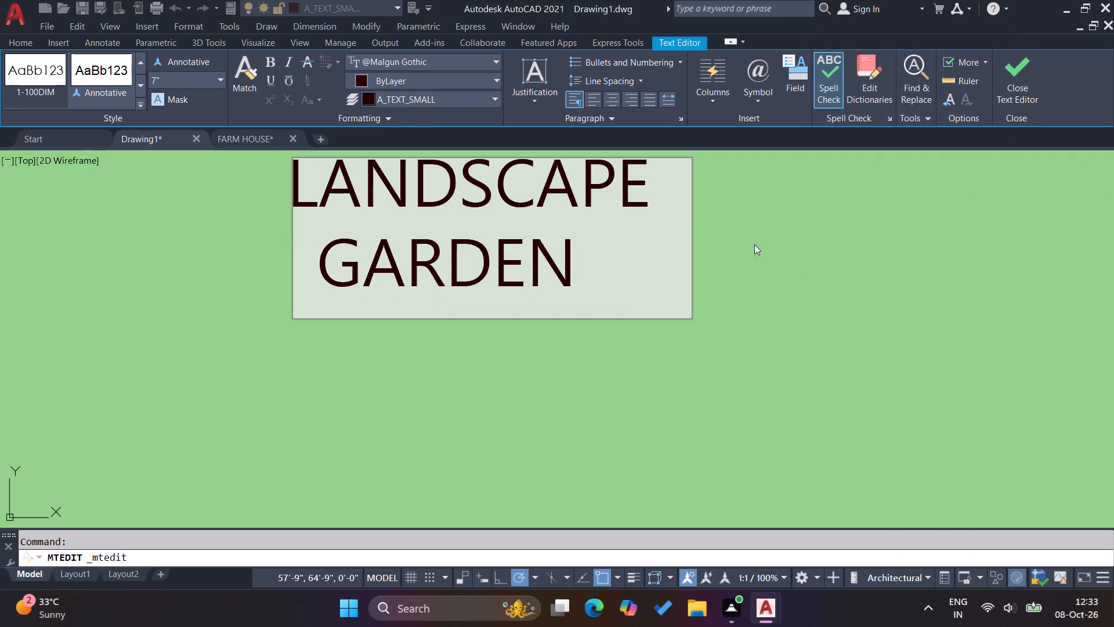
{"action": "left_click", "coordinate": [325, 254]}
{"action": "key", "text": "space"}
{"action": "left_click", "coordinate": [1020, 78]}
{"action": "key", "text": "Escape"}
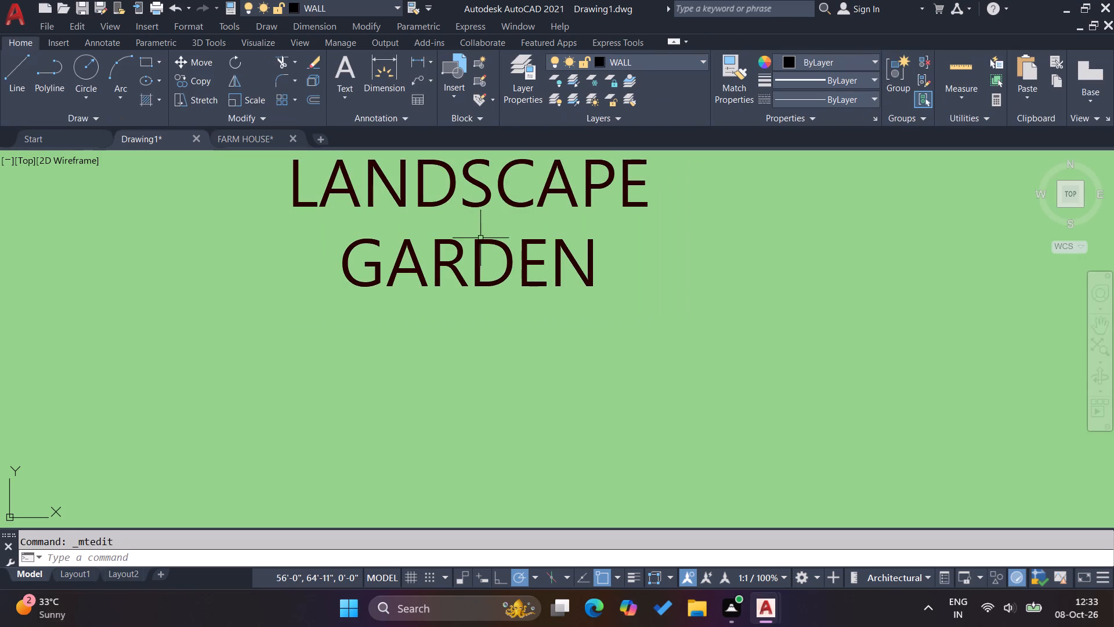
{"action": "key", "text": "Escape"}
Copy the LANDSCAPE GARDEN label into the green side yard beside the 5'0''X16'6'' deck and the one beside the staircase.
{"action": "left_click", "coordinate": [482, 244]}
{"action": "type", "text": "CO"}
{"action": "key", "text": "Return"}
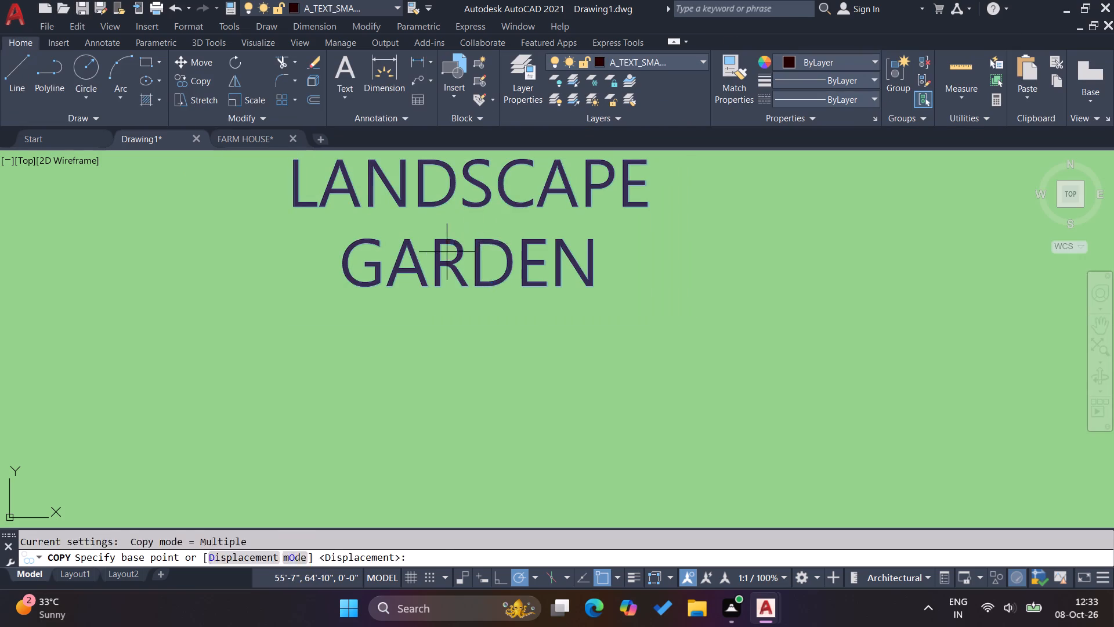
{"action": "left_click", "coordinate": [447, 252]}
{"action": "scroll", "coordinate": [325, 243], "scroll_direction": "down", "scroll_amount": 3}
{"action": "scroll", "coordinate": [613, 261], "scroll_direction": "down", "scroll_amount": 3}
{"action": "scroll", "coordinate": [623, 280], "scroll_direction": "up", "scroll_amount": 3}
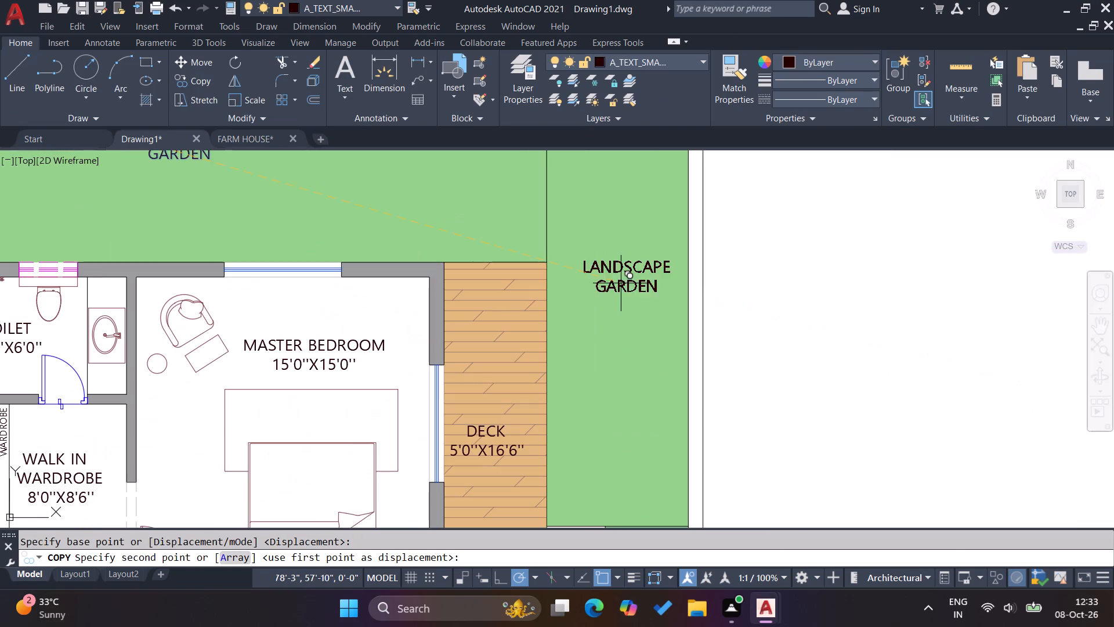
{"action": "left_click", "coordinate": [623, 318]}
{"action": "scroll", "coordinate": [624, 239], "scroll_direction": "down", "scroll_amount": 3}
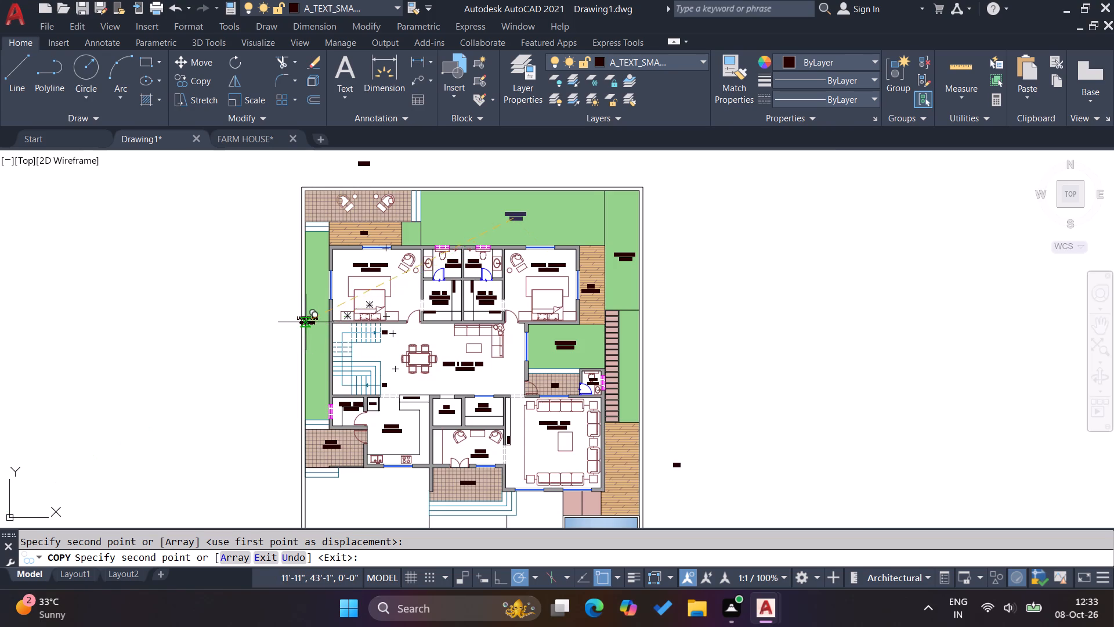
{"action": "scroll", "coordinate": [306, 323], "scroll_direction": "up", "scroll_amount": 6}
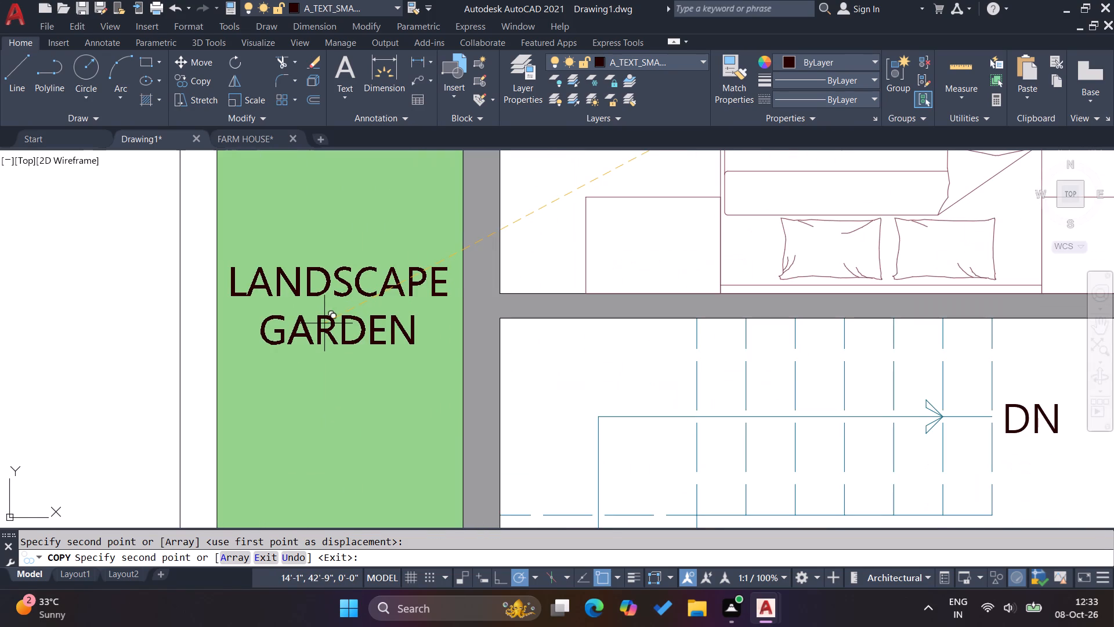
{"action": "left_click", "coordinate": [325, 324]}
{"action": "key", "text": "Escape"}
{"action": "key", "text": "Escape"}
{"action": "scroll", "coordinate": [375, 309], "scroll_direction": "down", "scroll_amount": 3}
{"action": "key", "text": "Escape"}
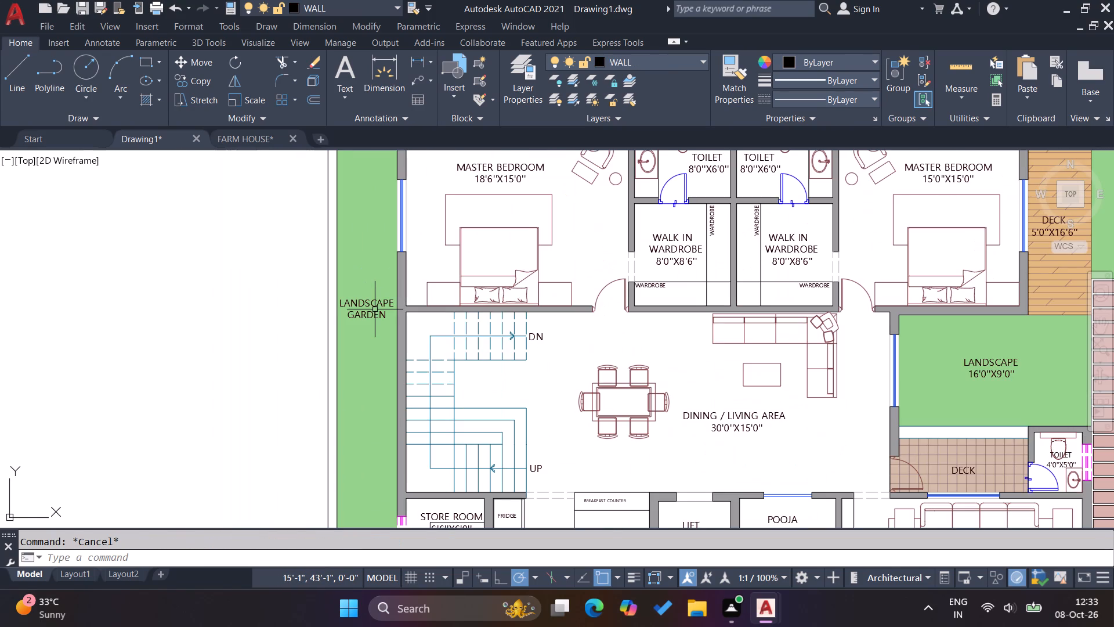
{"action": "scroll", "coordinate": [440, 309], "scroll_direction": "down", "scroll_amount": 3}
{"action": "key", "text": "Escape"}
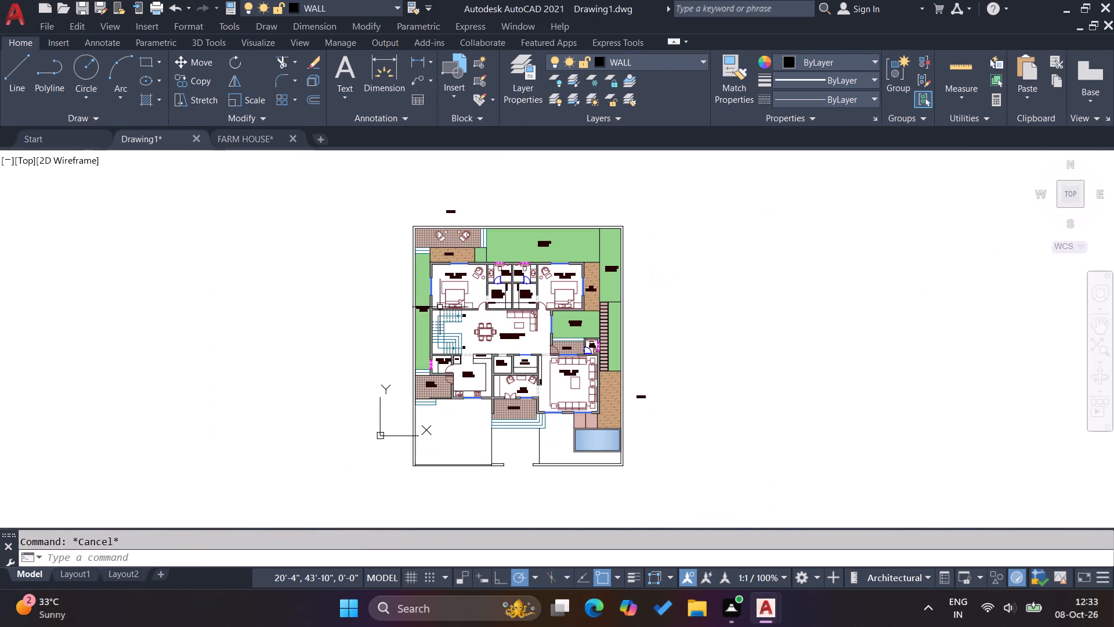
{"action": "key", "text": "Escape"}
{"action": "key", "text": "Escape"}
{"action": "key", "text": "Escape"}
{"action": "key", "text": "Escape"}
Hatch the open front yard outside the kitchen and utility with the AR-HBONE pattern at scale 0.1.
{"action": "scroll", "coordinate": [473, 493], "scroll_direction": "up", "scroll_amount": 2}
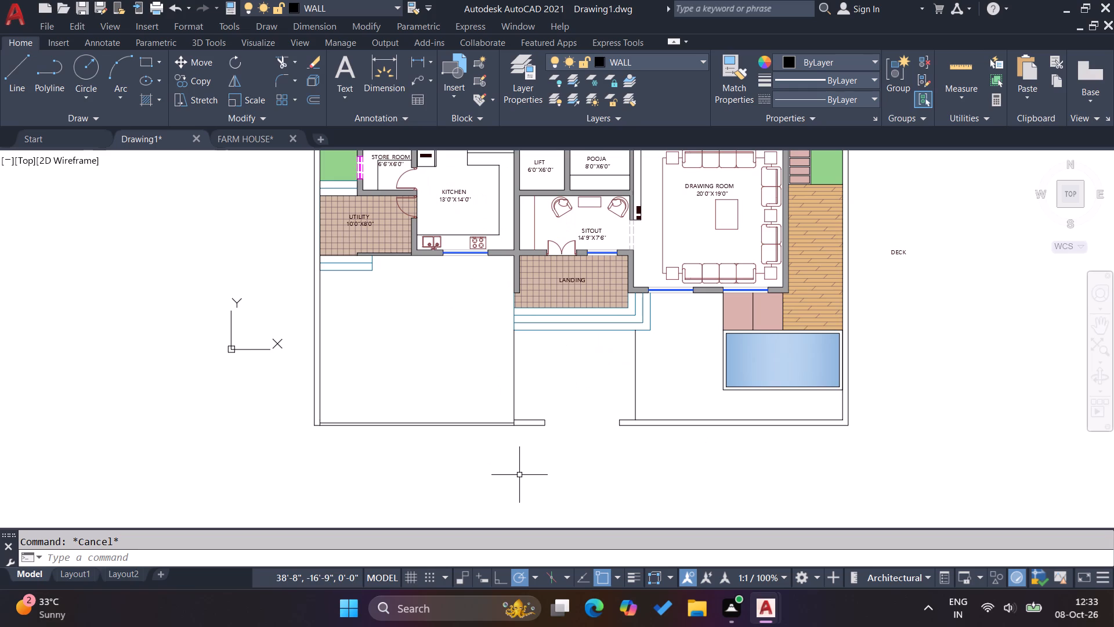
{"action": "key", "text": "h"}
{"action": "key", "text": "Return"}
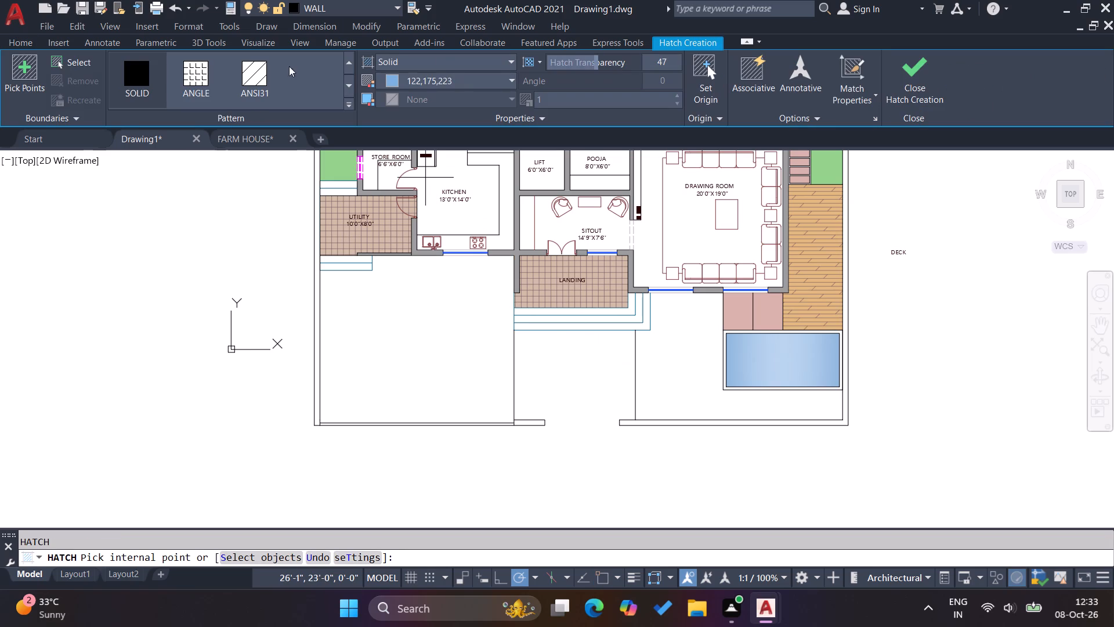
{"action": "left_click", "coordinate": [349, 84]}
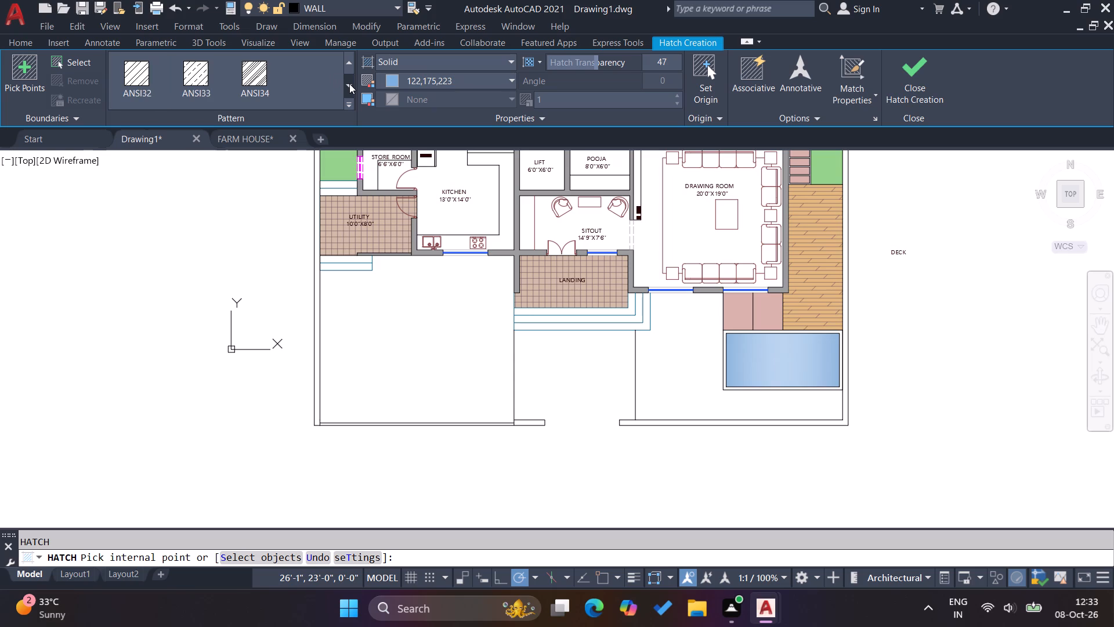
{"action": "left_click", "coordinate": [349, 84]}
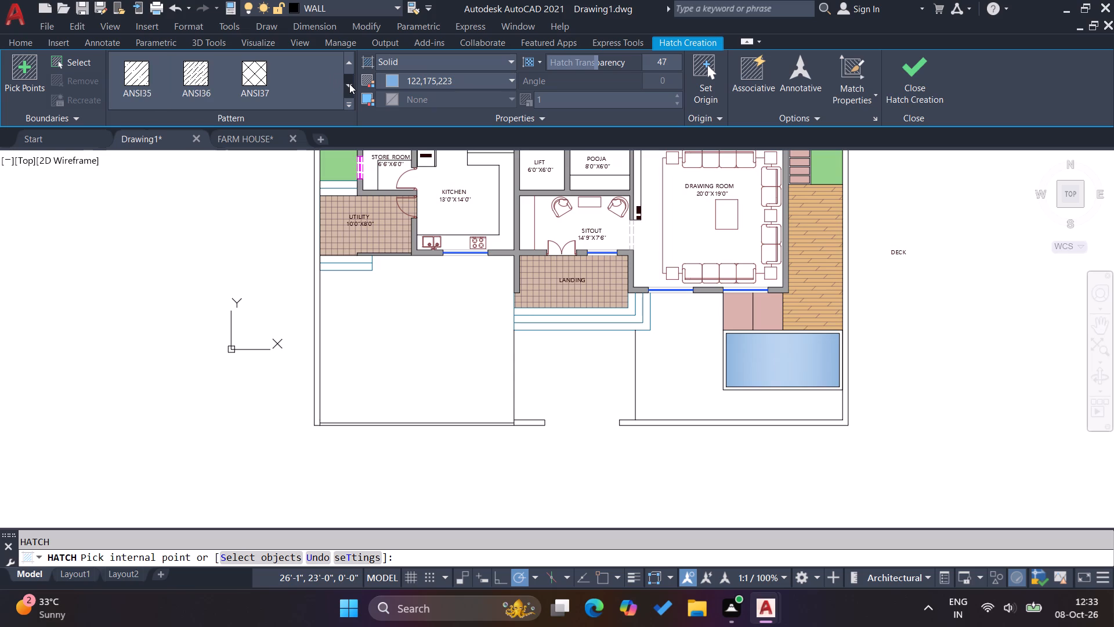
{"action": "left_click", "coordinate": [349, 84]}
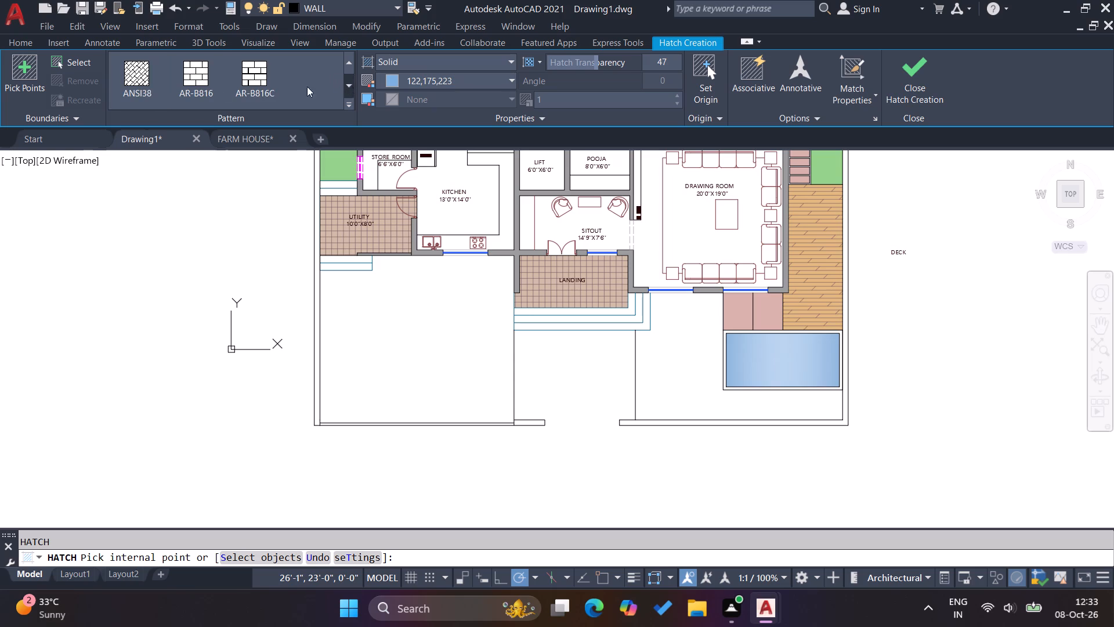
{"action": "left_click", "coordinate": [154, 74]}
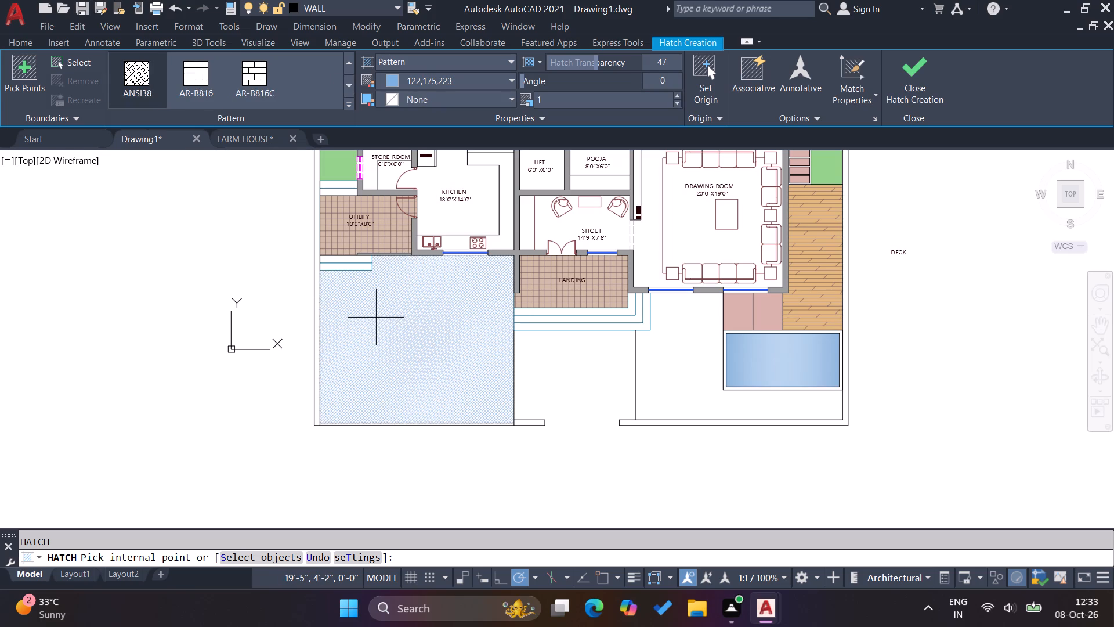
{"action": "scroll", "coordinate": [376, 318], "scroll_direction": "up", "scroll_amount": 2}
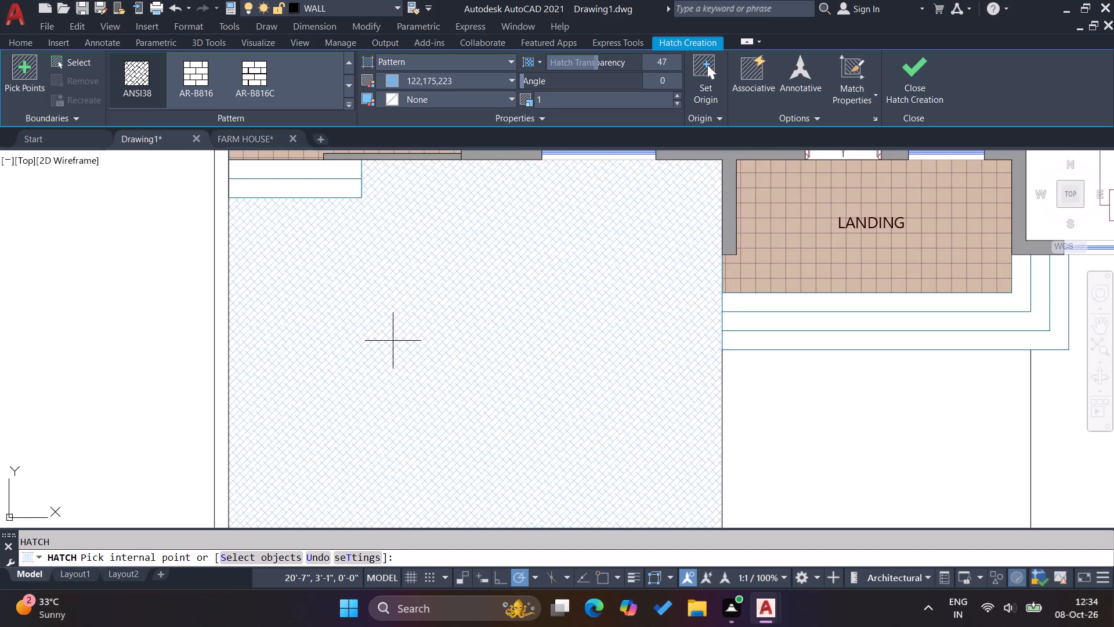
{"action": "left_click", "coordinate": [346, 87]}
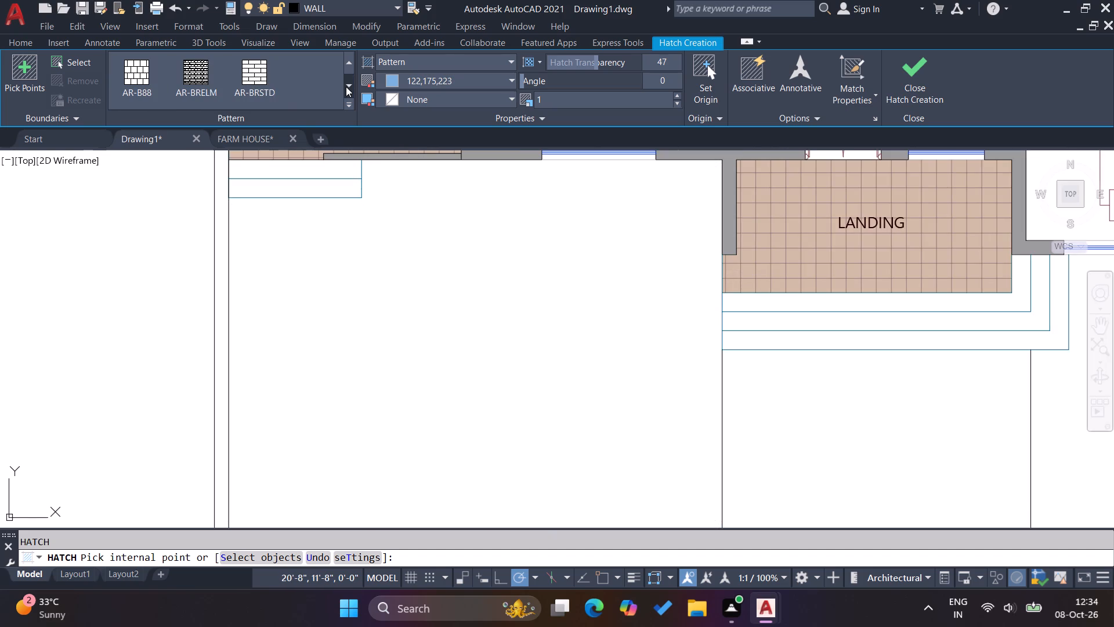
{"action": "left_click", "coordinate": [346, 87]}
{"action": "left_click", "coordinate": [219, 63]}
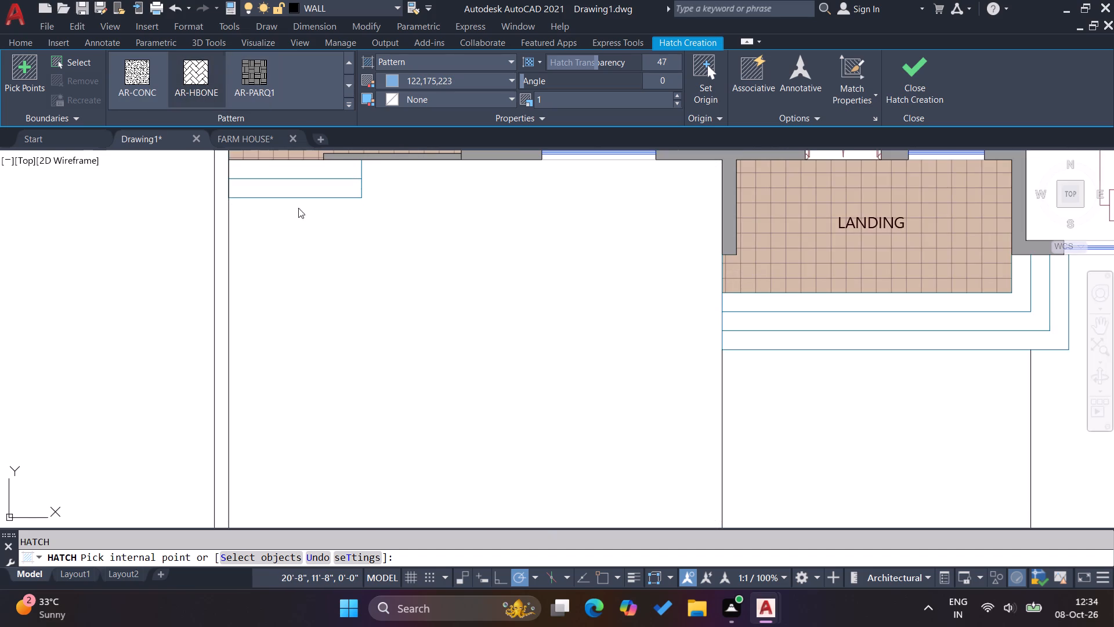
{"action": "scroll", "coordinate": [435, 291], "scroll_direction": "down", "scroll_amount": 1}
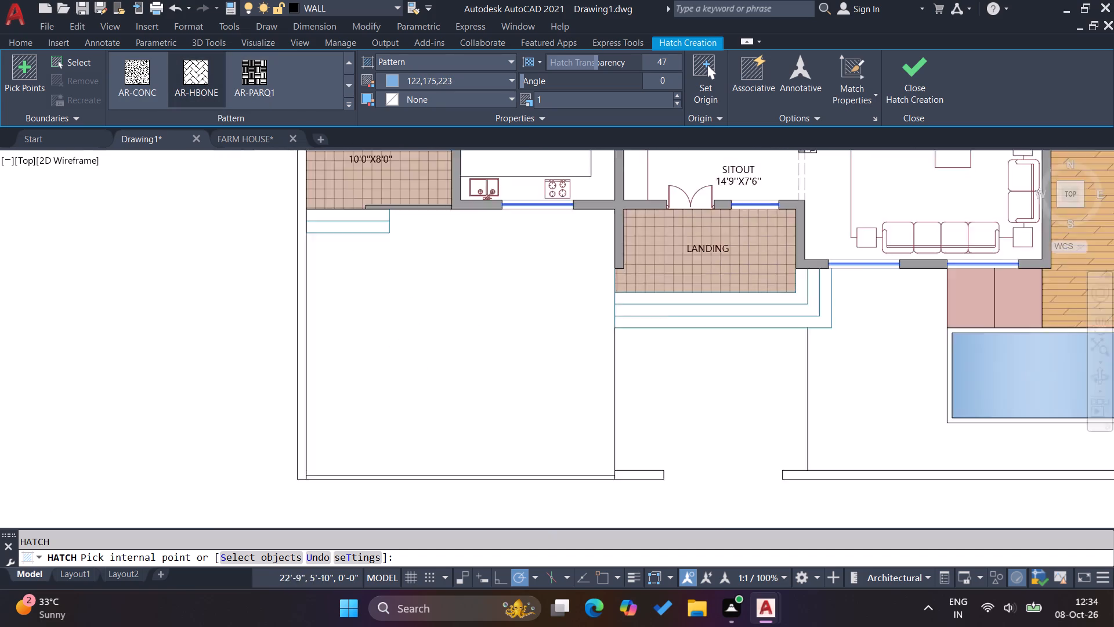
{"action": "scroll", "coordinate": [434, 290], "scroll_direction": "down", "scroll_amount": 2}
{"action": "scroll", "coordinate": [450, 320], "scroll_direction": "up", "scroll_amount": 2}
{"action": "left_click", "coordinate": [431, 308]}
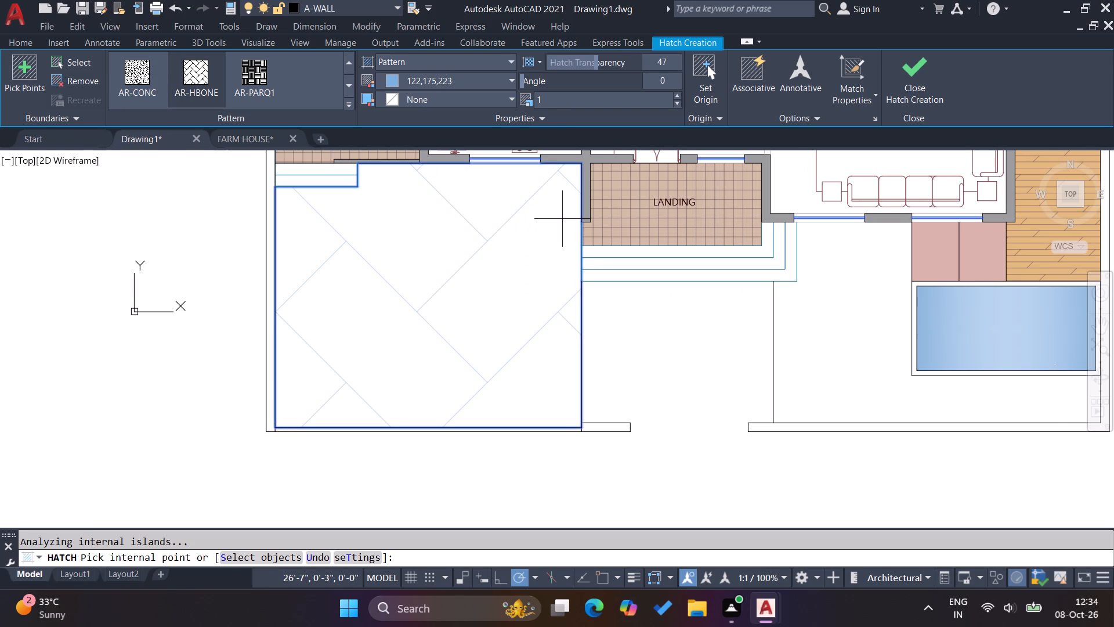
{"action": "left_click", "coordinate": [545, 103]}
{"action": "type", "text": "0.1"}
{"action": "key", "text": "Return"}
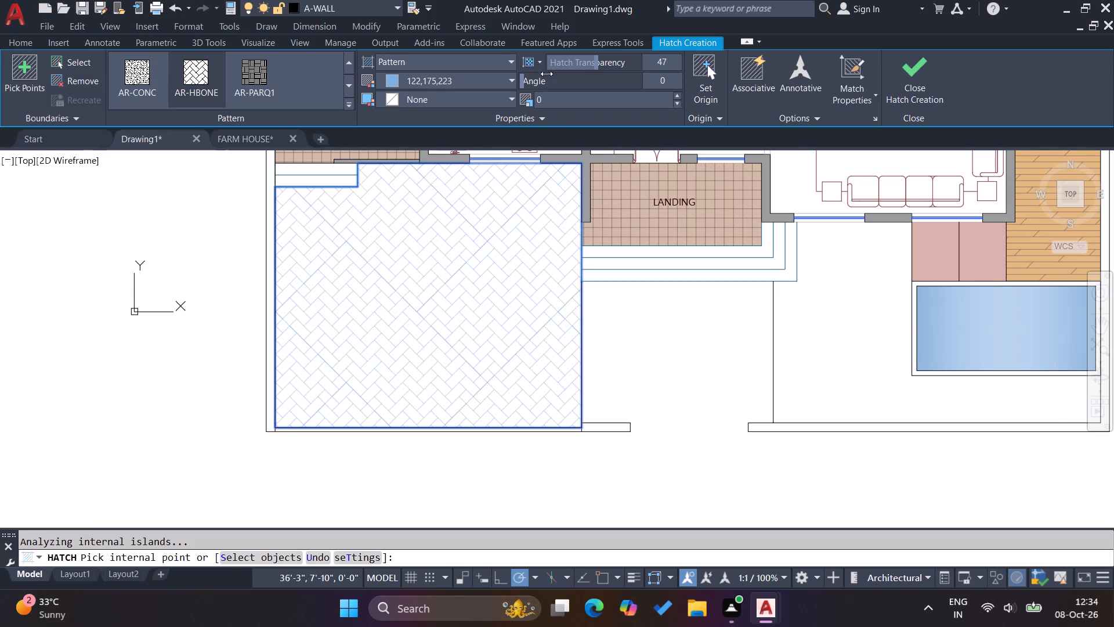
Give the front yard's herringbone hatch the PANTONE 17-1321 TCX pattern colour and a 199,200,202 background colour.
{"action": "left_click", "coordinate": [492, 76]}
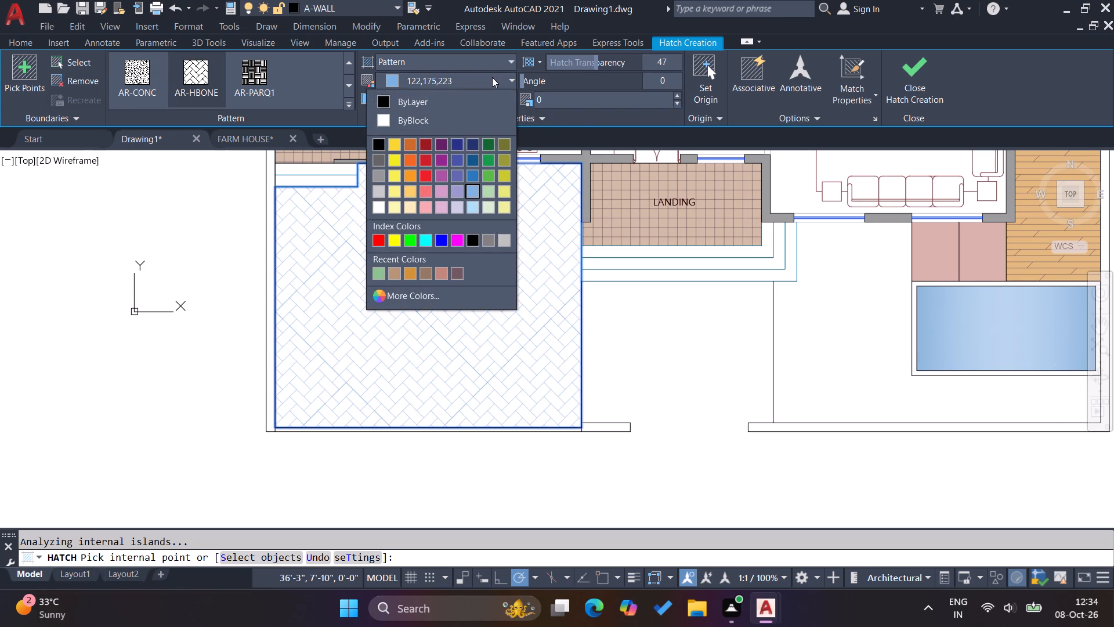
{"action": "left_click", "coordinate": [426, 272]}
{"action": "left_click", "coordinate": [442, 103]}
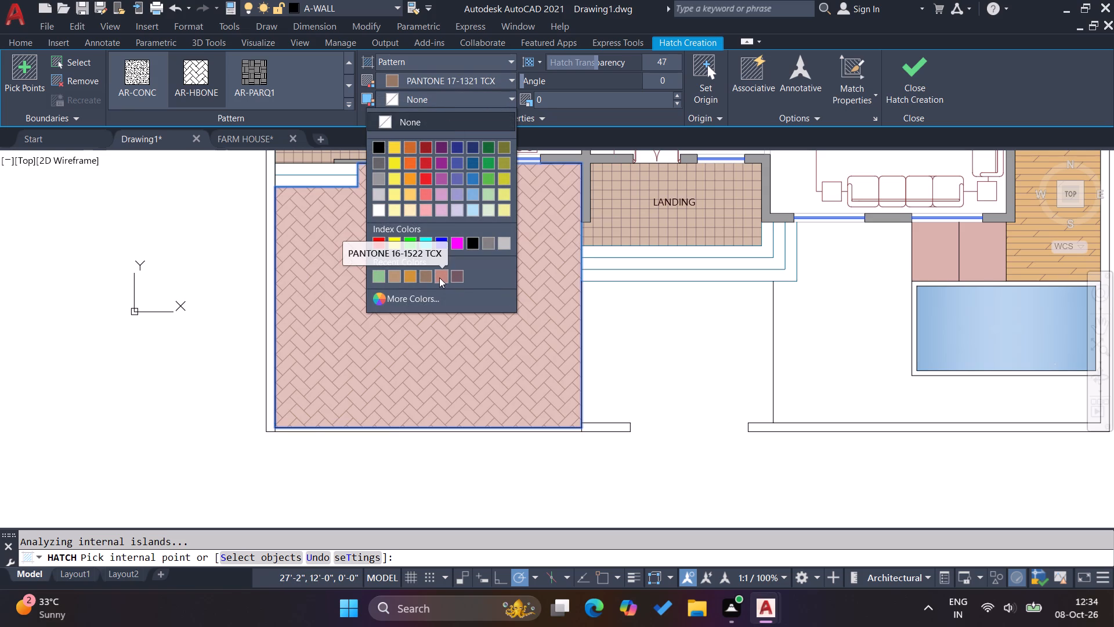
{"action": "left_click", "coordinate": [378, 193]}
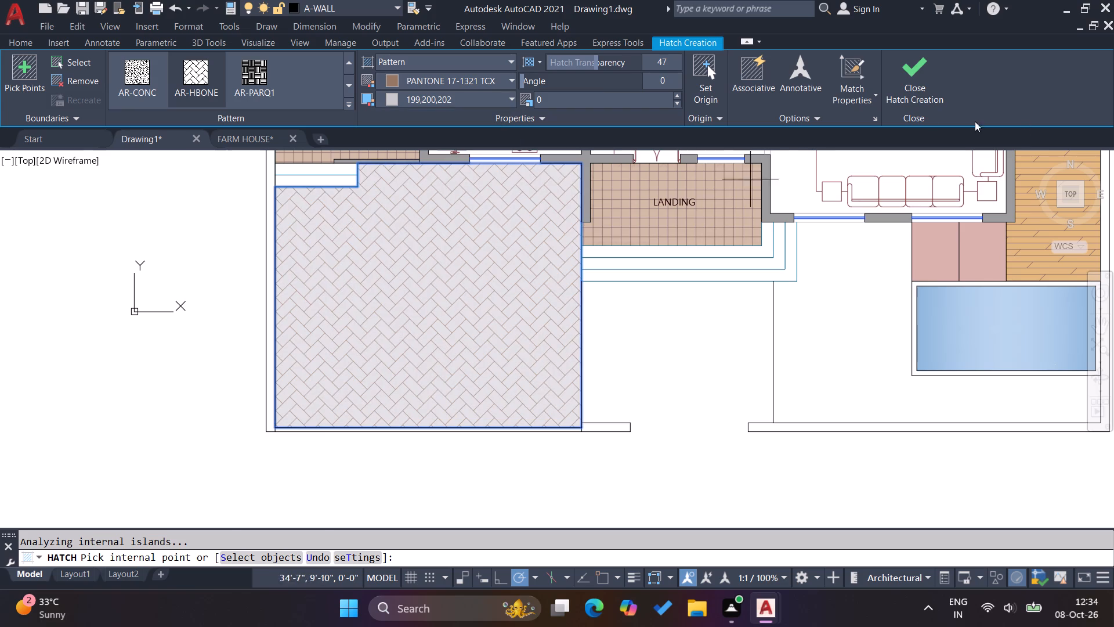
{"action": "left_click", "coordinate": [909, 102]}
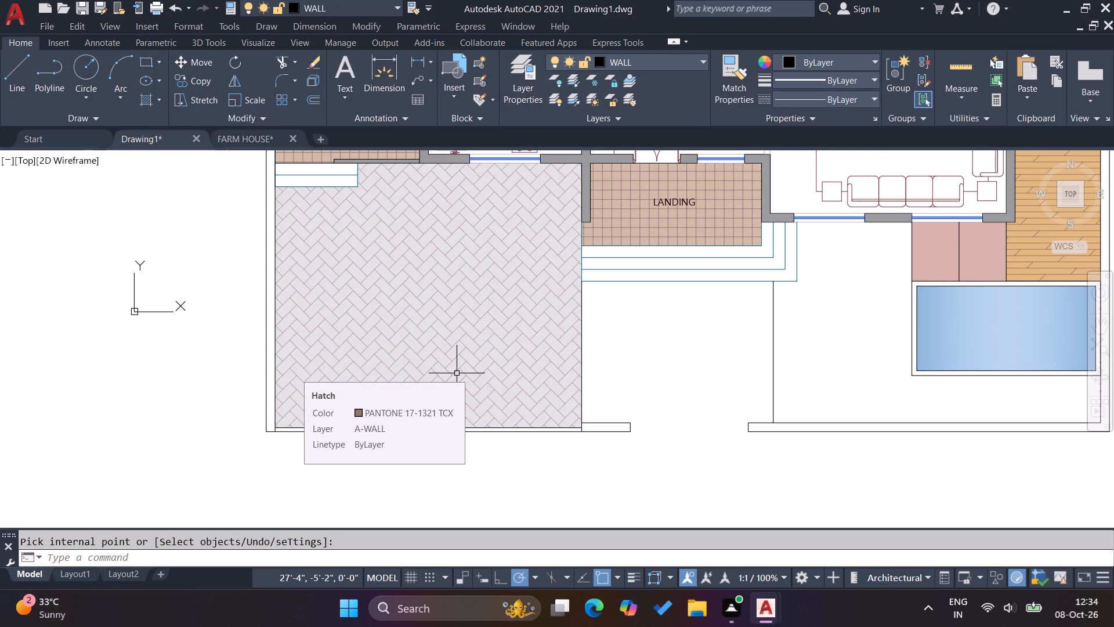
Fill the entrance steps around the LANDING with a SOLID hatch in PANTONE 17-1321 TCX.
{"action": "key", "text": "h"}
{"action": "key", "text": "Return"}
{"action": "left_click", "coordinate": [354, 63]}
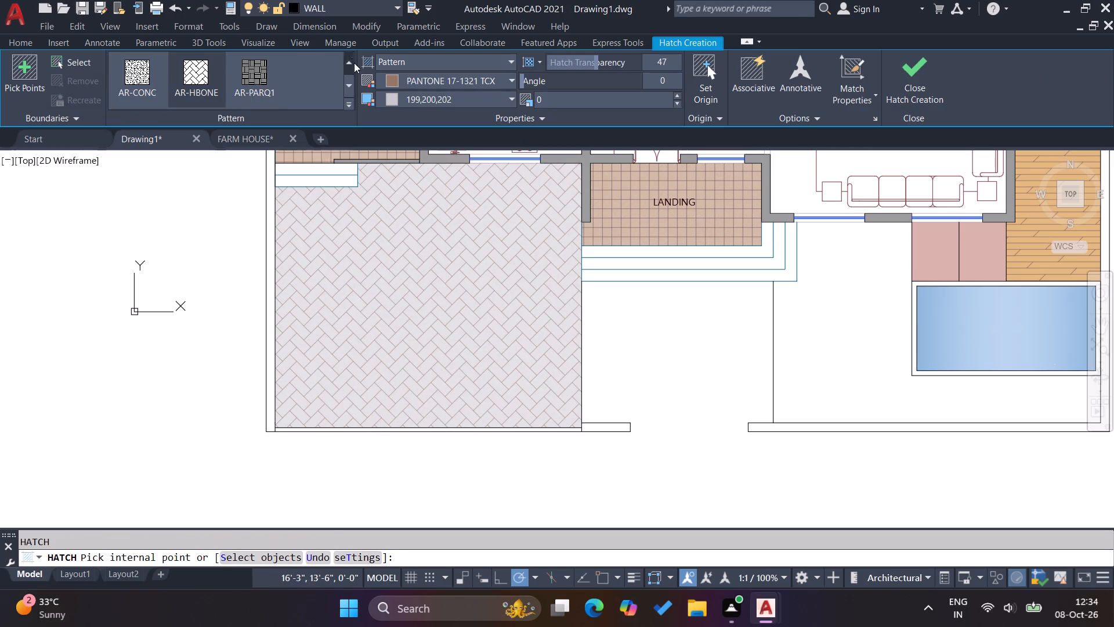
{"action": "triple_click", "coordinate": [350, 60]}
{"action": "double_click", "coordinate": [350, 60]}
{"action": "left_click", "coordinate": [144, 84]}
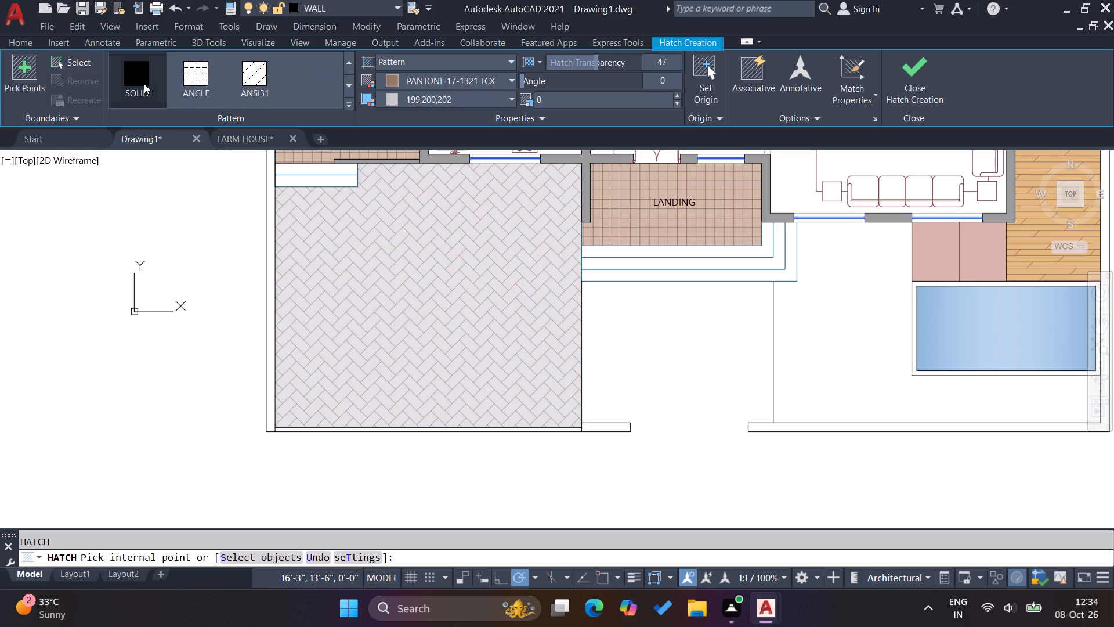
{"action": "left_click", "coordinate": [766, 255]}
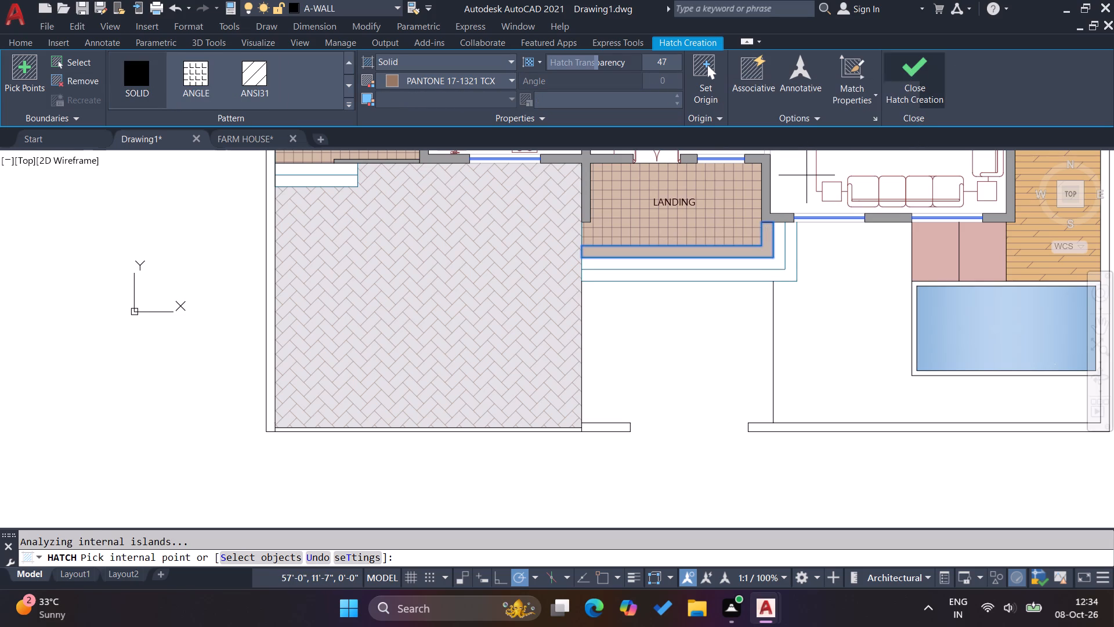
{"action": "scroll", "coordinate": [770, 254], "scroll_direction": "up", "scroll_amount": 2}
{"action": "left_click", "coordinate": [790, 274]}
{"action": "left_click", "coordinate": [826, 301]}
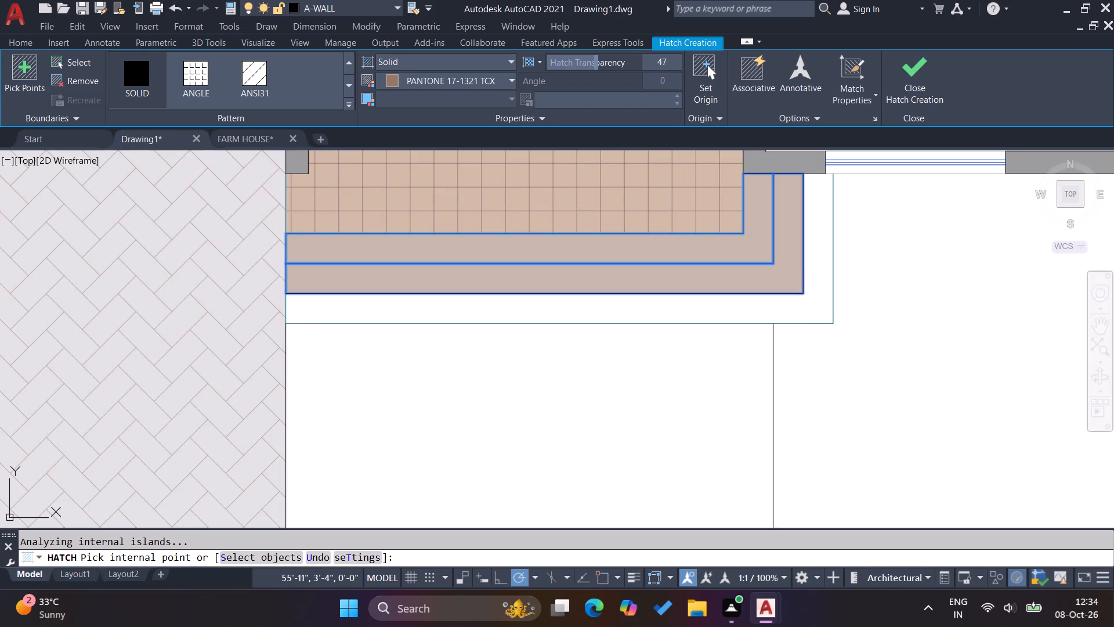
Fill the two pairs of steps on either side of the UTILITY with the SOLID hatch in PANTONE 17-1321 TCX.
{"action": "scroll", "coordinate": [720, 341], "scroll_direction": "down", "scroll_amount": 3}
{"action": "scroll", "coordinate": [407, 270], "scroll_direction": "up", "scroll_amount": 3}
{"action": "left_click", "coordinate": [479, 270]}
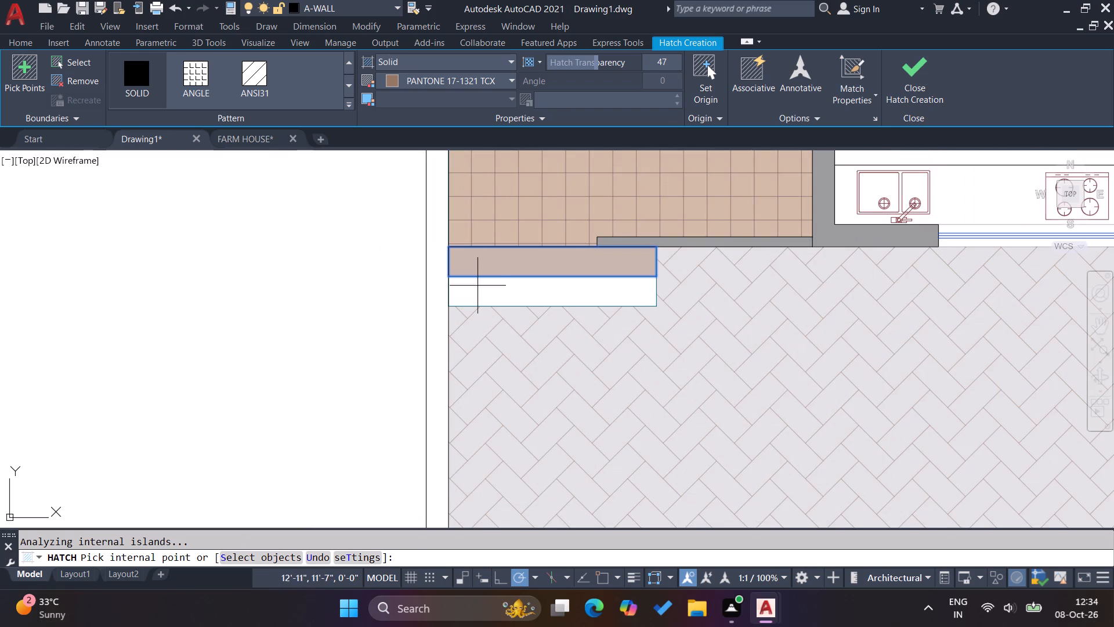
{"action": "left_click", "coordinate": [478, 290]}
{"action": "scroll", "coordinate": [405, 301], "scroll_direction": "down", "scroll_amount": 3}
{"action": "scroll", "coordinate": [438, 206], "scroll_direction": "up", "scroll_amount": 4}
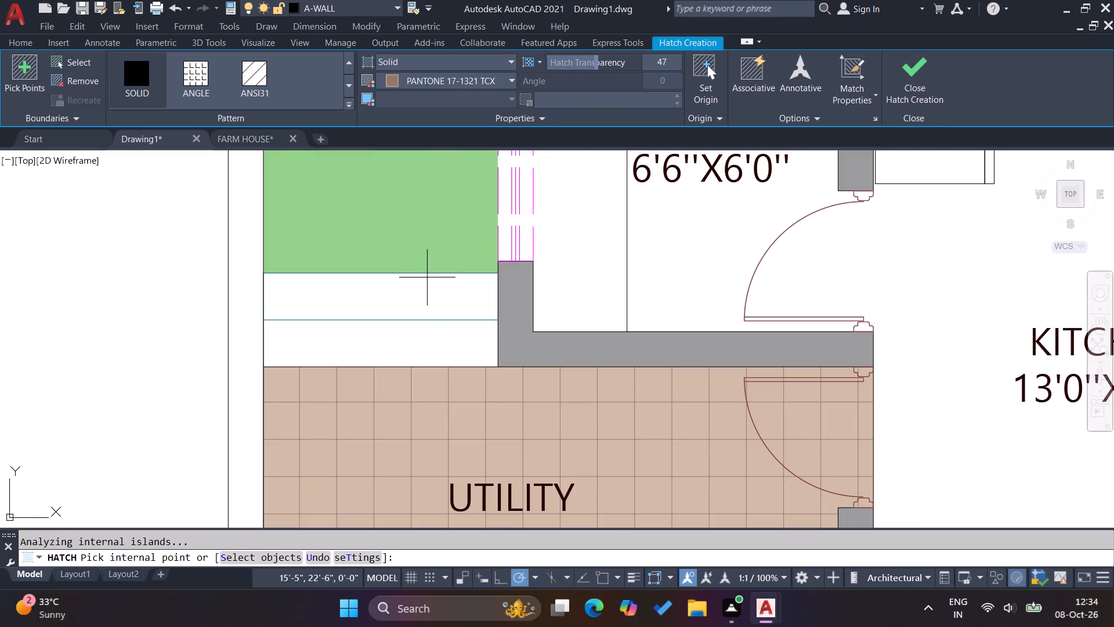
{"action": "left_click", "coordinate": [427, 278]}
{"action": "left_click", "coordinate": [422, 334]}
Fill the steps of the tiled rear seating area, beside the DECK and along the rear lawn, with the same SOLID hatch.
{"action": "scroll", "coordinate": [425, 334], "scroll_direction": "down", "scroll_amount": 8}
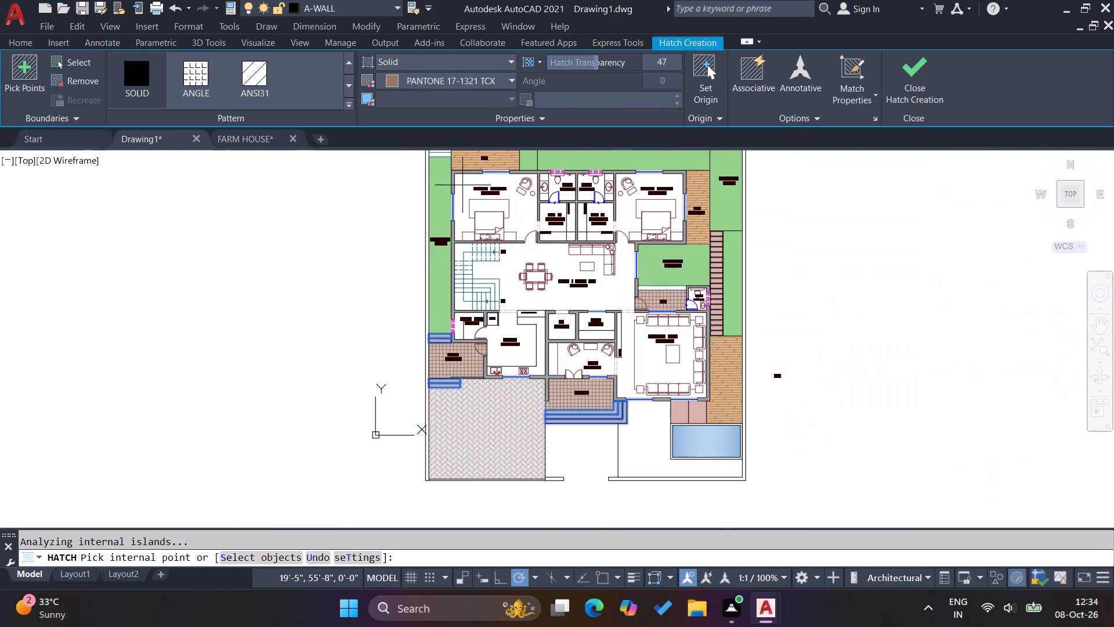
{"action": "scroll", "coordinate": [476, 285], "scroll_direction": "down", "scroll_amount": 3}
{"action": "scroll", "coordinate": [466, 229], "scroll_direction": "up", "scroll_amount": 3}
{"action": "scroll", "coordinate": [472, 341], "scroll_direction": "up", "scroll_amount": 4}
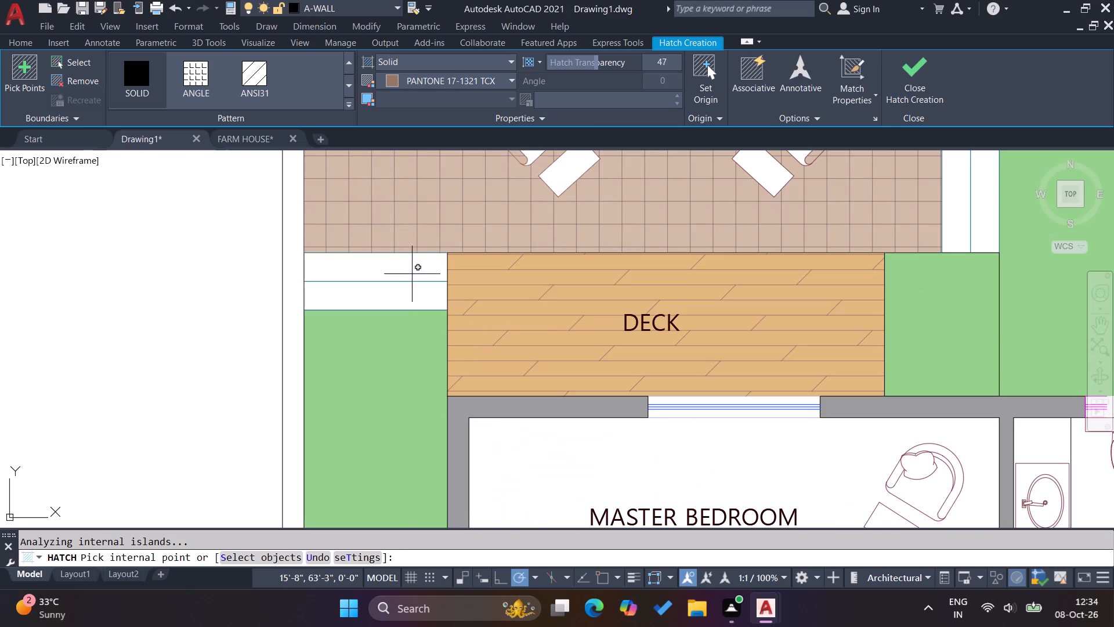
{"action": "left_click", "coordinate": [411, 265]}
{"action": "left_click", "coordinate": [417, 299]}
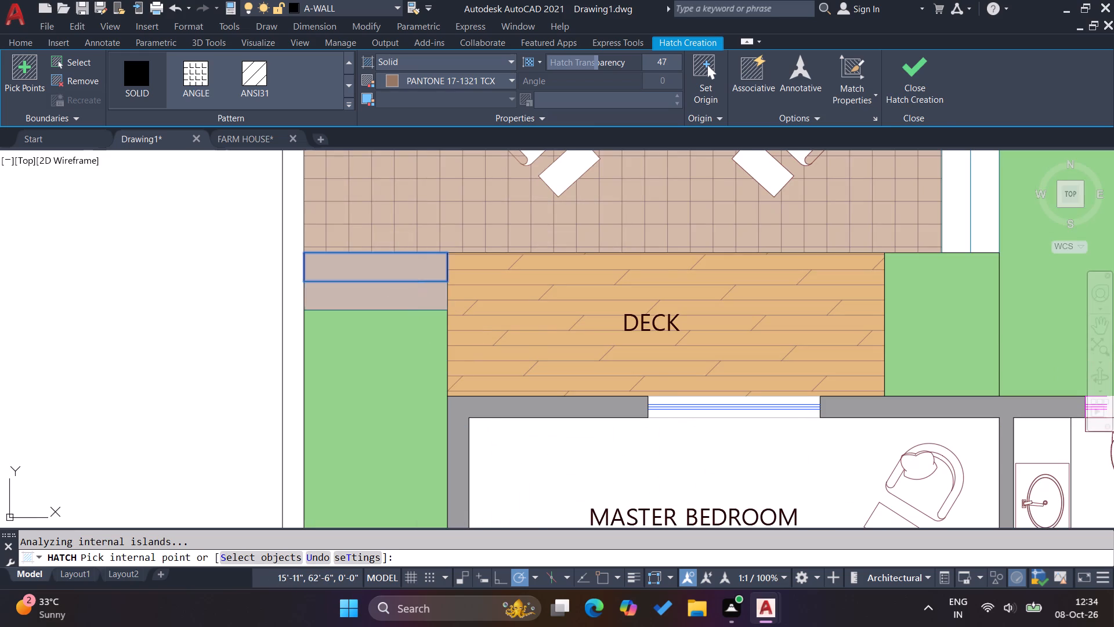
{"action": "scroll", "coordinate": [305, 326], "scroll_direction": "down", "scroll_amount": 3}
{"action": "scroll", "coordinate": [580, 273], "scroll_direction": "up", "scroll_amount": 3}
{"action": "left_click", "coordinate": [555, 272]}
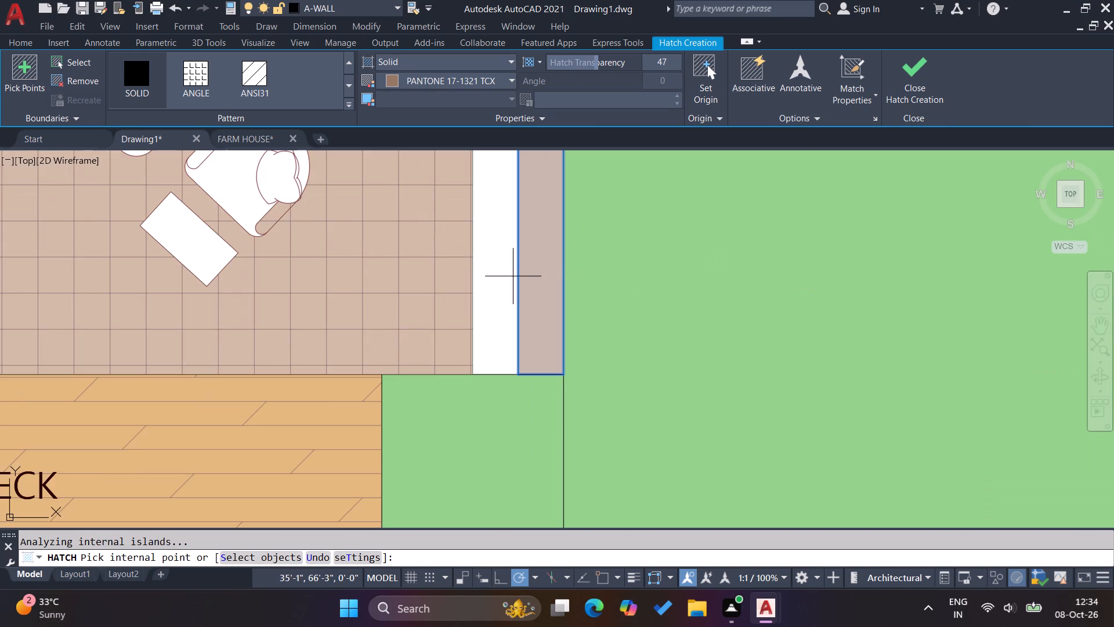
{"action": "left_click", "coordinate": [507, 280]}
{"action": "scroll", "coordinate": [374, 302], "scroll_direction": "down", "scroll_amount": 4}
{"action": "scroll", "coordinate": [512, 255], "scroll_direction": "down", "scroll_amount": 3}
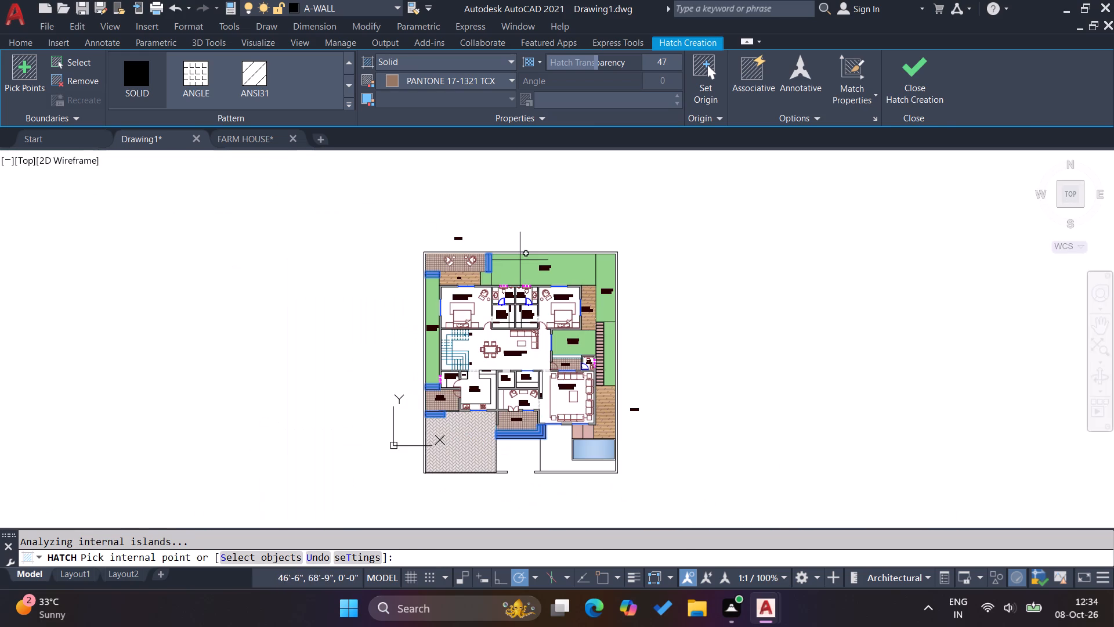
{"action": "left_click", "coordinate": [912, 78]}
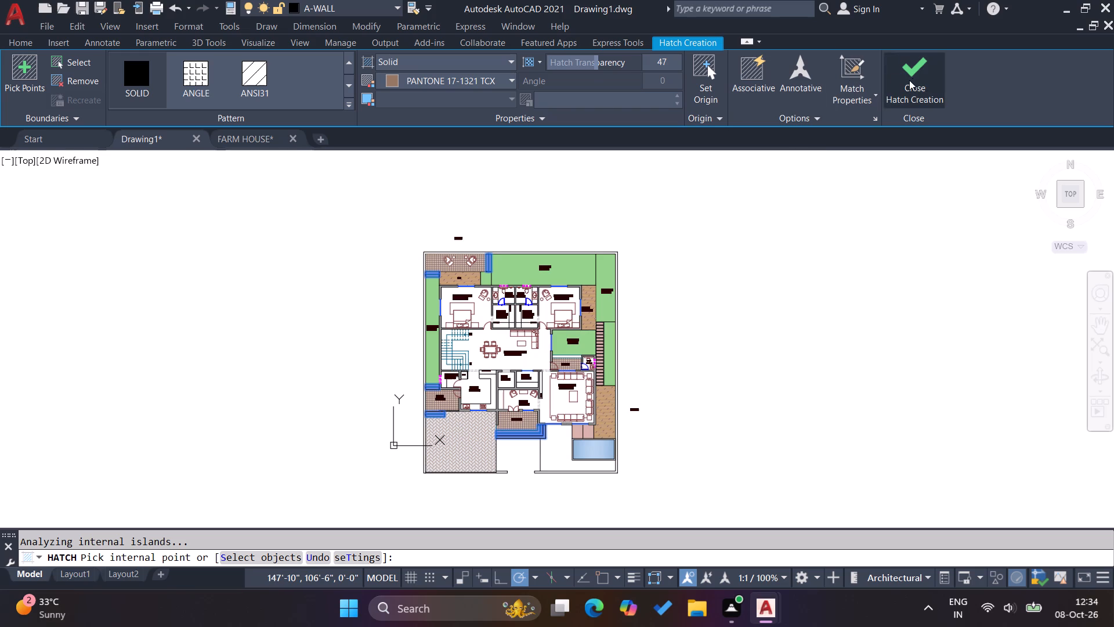
Hatch the front yard around the pool and match its properties to the green landscape hatch.
{"action": "scroll", "coordinate": [536, 442], "scroll_direction": "up", "scroll_amount": 4}
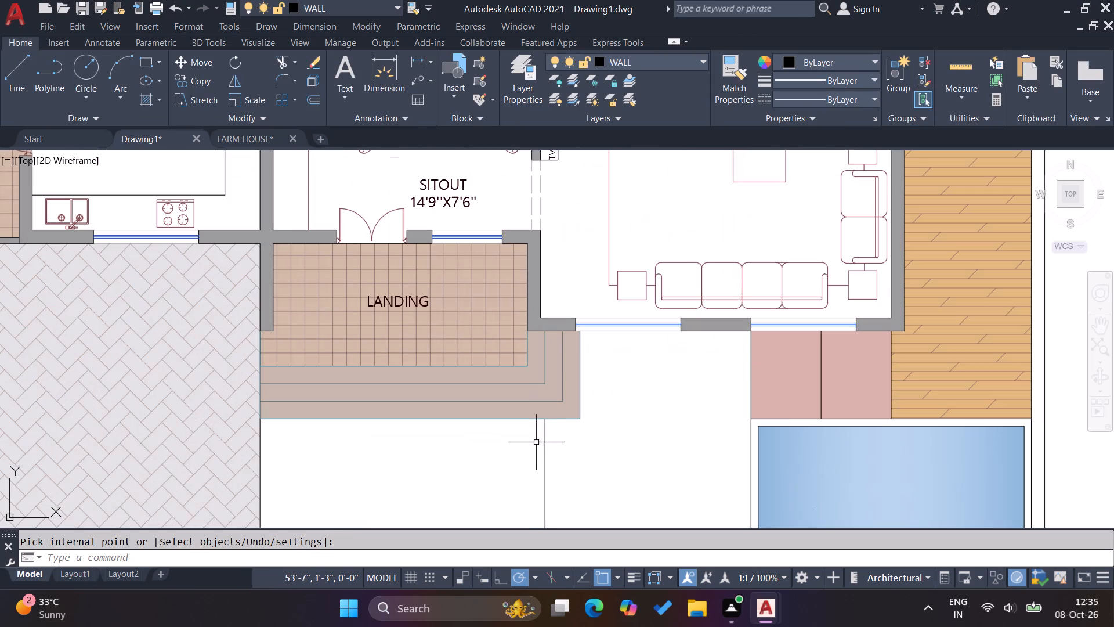
{"action": "scroll", "coordinate": [449, 362], "scroll_direction": "down", "scroll_amount": 1}
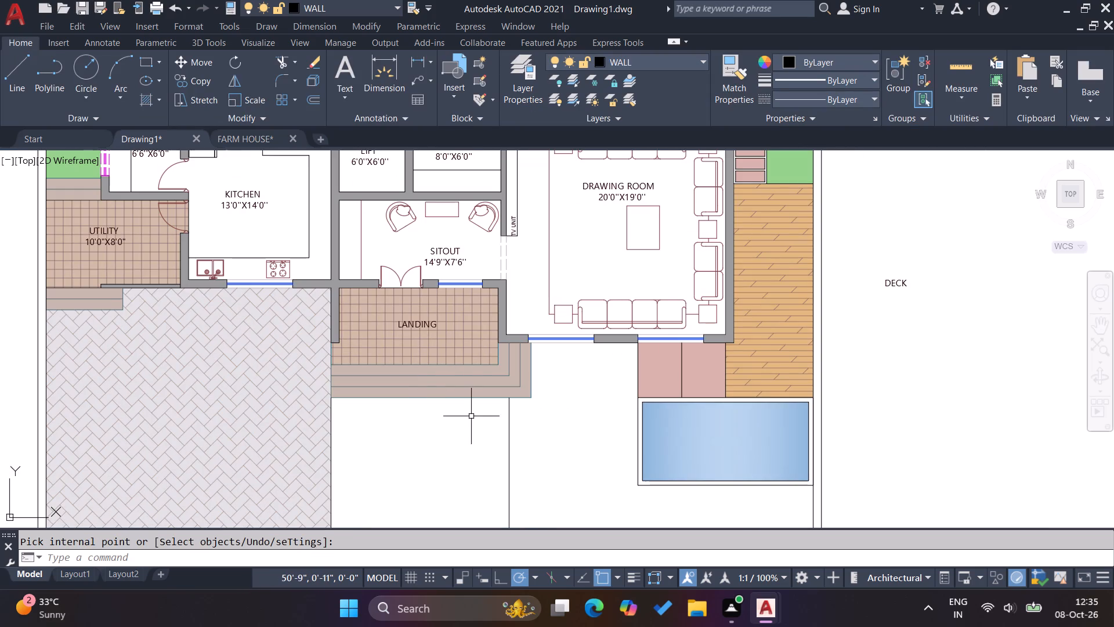
{"action": "scroll", "coordinate": [468, 409], "scroll_direction": "down", "scroll_amount": 1}
{"action": "scroll", "coordinate": [524, 464], "scroll_direction": "up", "scroll_amount": 1}
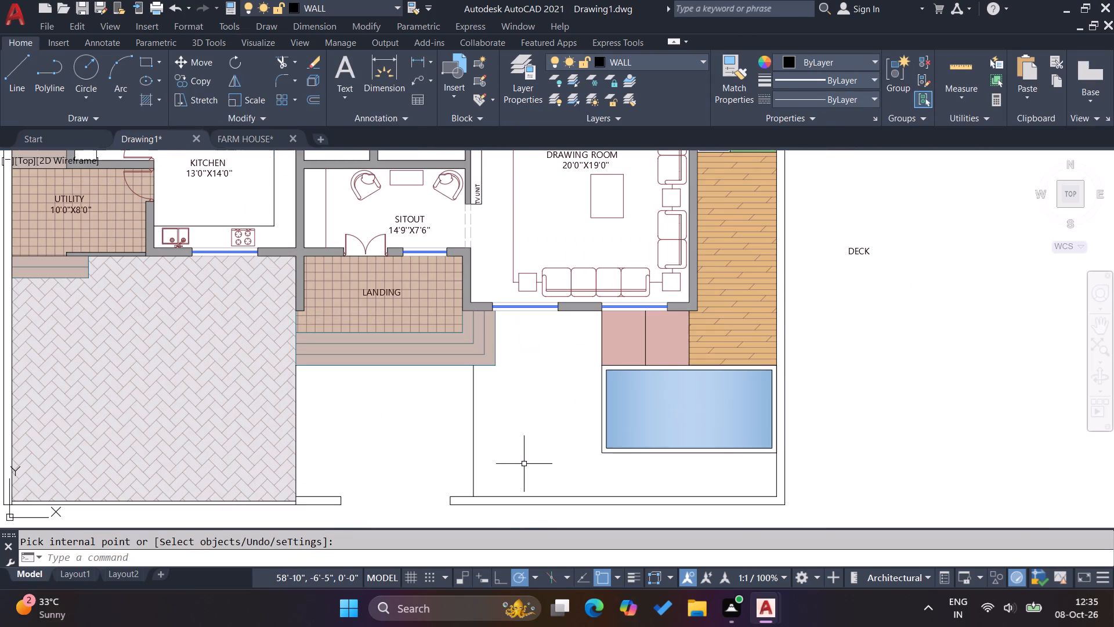
{"action": "key", "text": "h"}
{"action": "key", "text": "Return"}
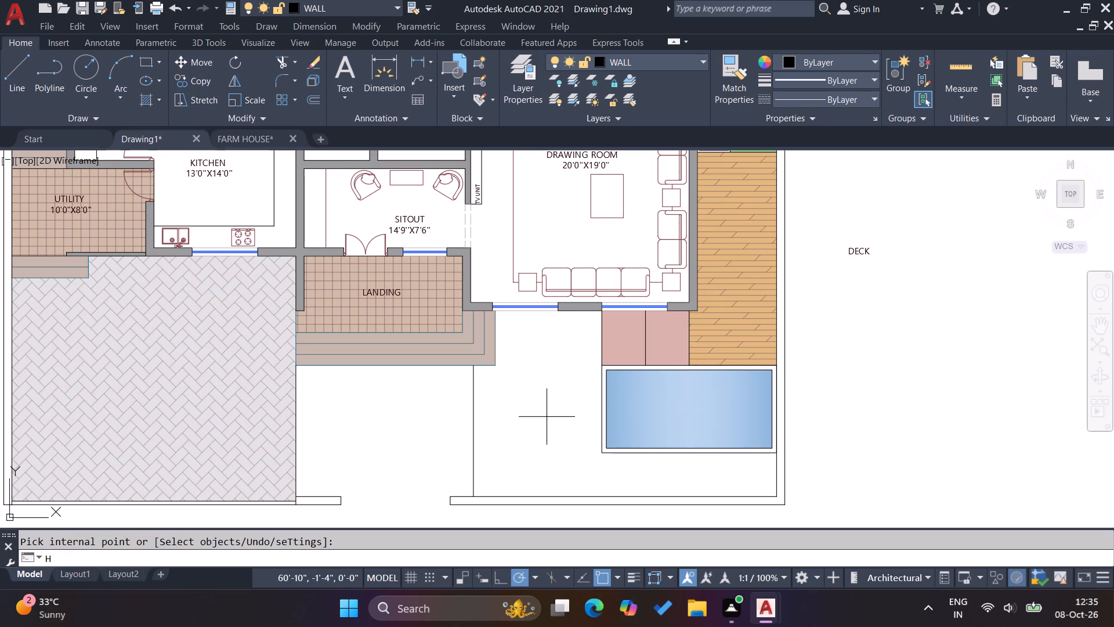
{"action": "left_click", "coordinate": [549, 435]}
{"action": "key", "text": "Escape"}
{"action": "key", "text": "Escape"}
{"action": "type", "text": "MA"}
{"action": "key", "text": "Return"}
{"action": "scroll", "coordinate": [548, 435], "scroll_direction": "down", "scroll_amount": 1}
{"action": "left_click", "coordinate": [683, 199]}
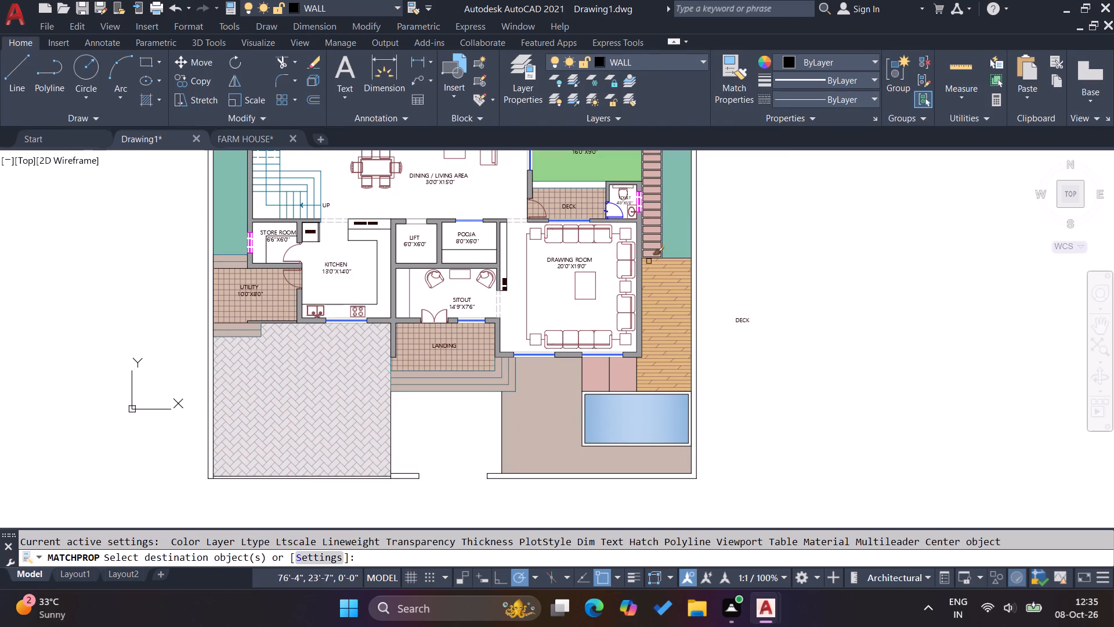
{"action": "left_click", "coordinate": [550, 427]}
{"action": "key", "text": "Escape"}
{"action": "key", "text": "Escape"}
{"action": "key", "text": "Escape"}
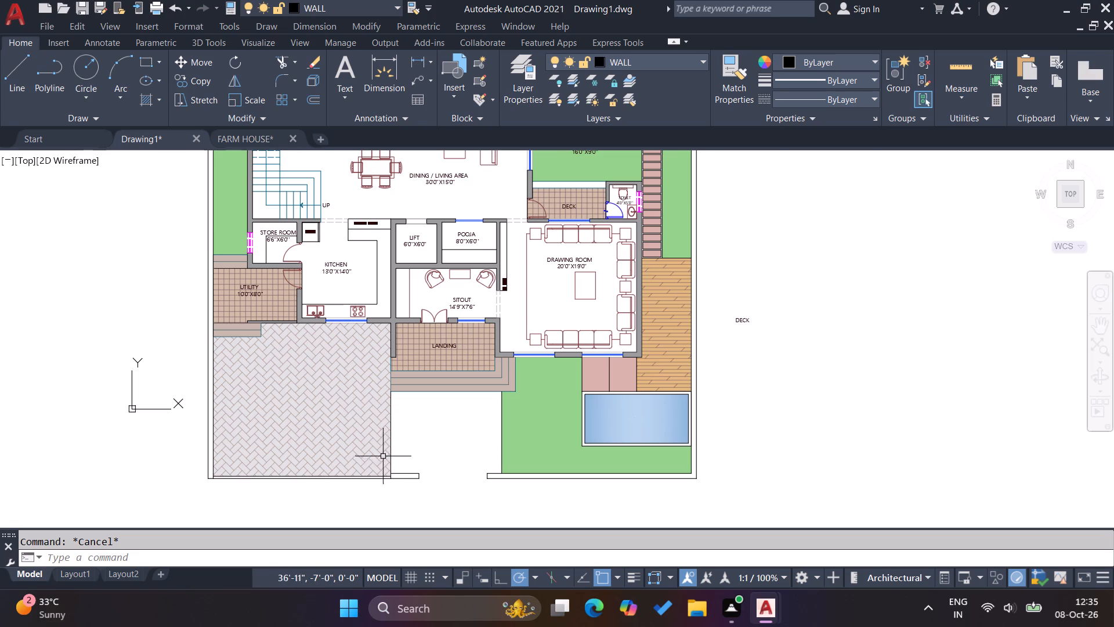
Draw a vertical line from the compound wall end at the gate opening, beside the herringbone paving, up to the entrance steps.
{"action": "scroll", "coordinate": [380, 453], "scroll_direction": "up", "scroll_amount": 1}
{"action": "key", "text": "l"}
{"action": "key", "text": "Return"}
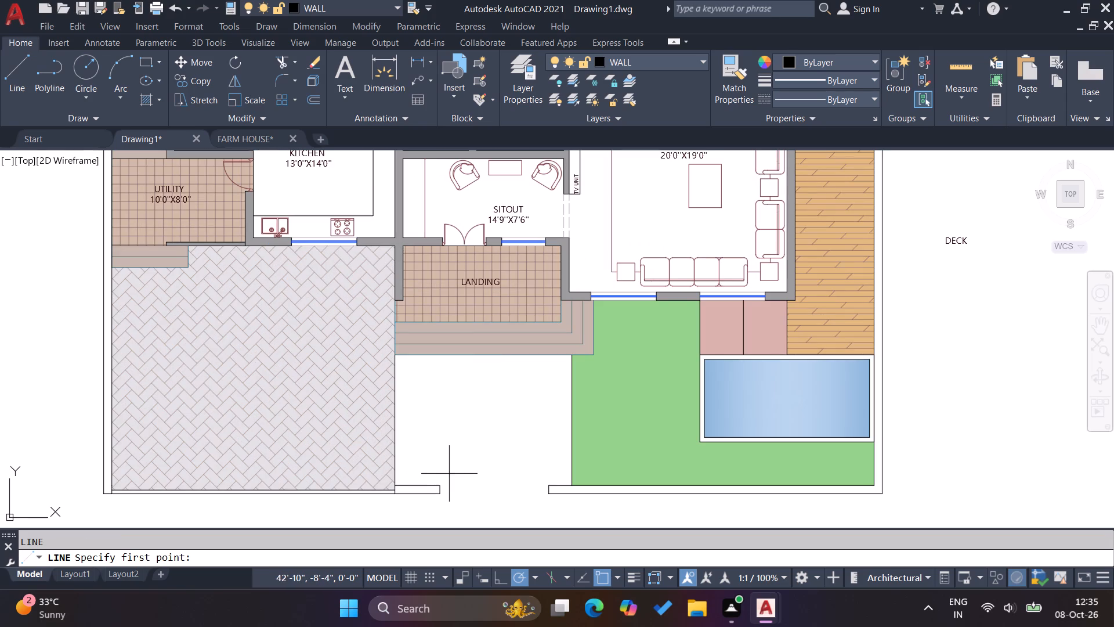
{"action": "left_click", "coordinate": [436, 481]}
{"action": "left_click", "coordinate": [440, 357]}
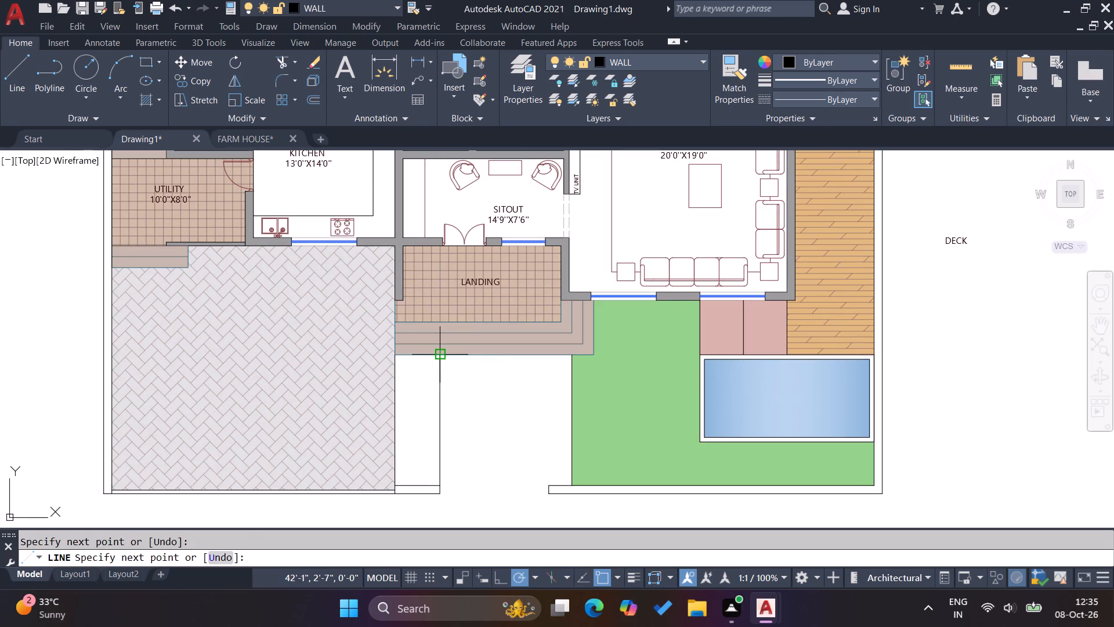
{"action": "key", "text": "Escape"}
{"action": "key", "text": "Escape"}
{"action": "key", "text": "Escape"}
{"action": "key", "text": "Escape"}
{"action": "key", "text": "Escape"}
{"action": "key", "text": "Escape"}
{"action": "key", "text": "Escape"}
{"action": "key", "text": "Escape"}
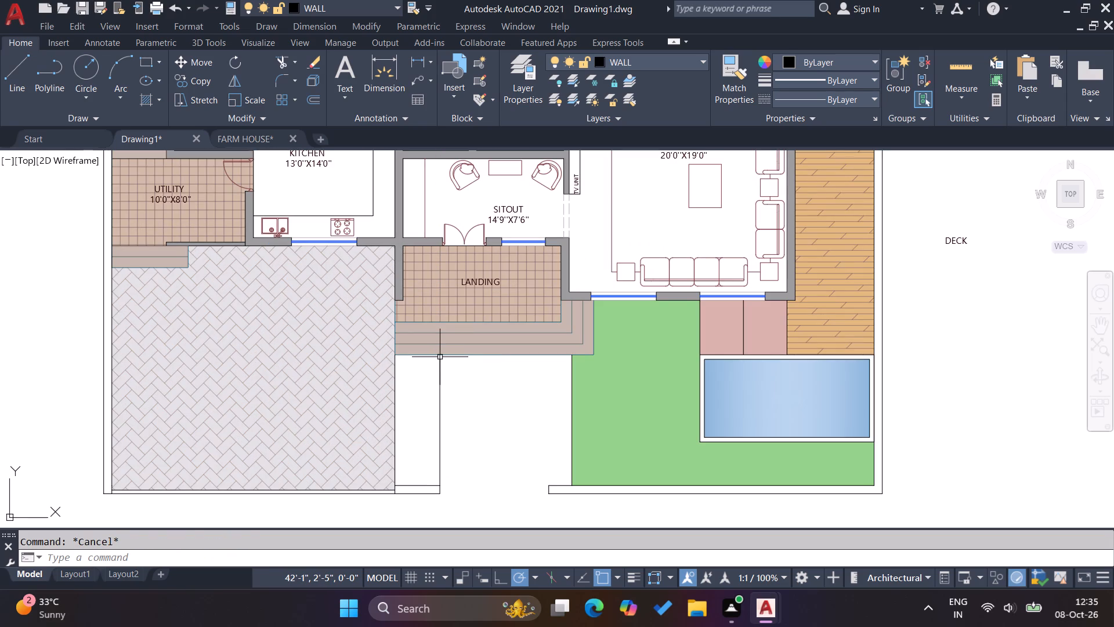
{"action": "key", "text": "Escape"}
{"action": "key", "text": "Escape"}
{"action": "key", "text": "Escape"}
{"action": "key", "text": "Escape"}
{"action": "key", "text": "Escape"}
{"action": "key", "text": "Escape"}
{"action": "key", "text": "Escape"}
{"action": "key", "text": "Escape"}
{"action": "key", "text": "Escape"}
Draw a horizontal line across the middle of the narrow strip beside the herringbone paving, dividing it in two.
{"action": "key", "text": "l"}
{"action": "key", "text": "Return"}
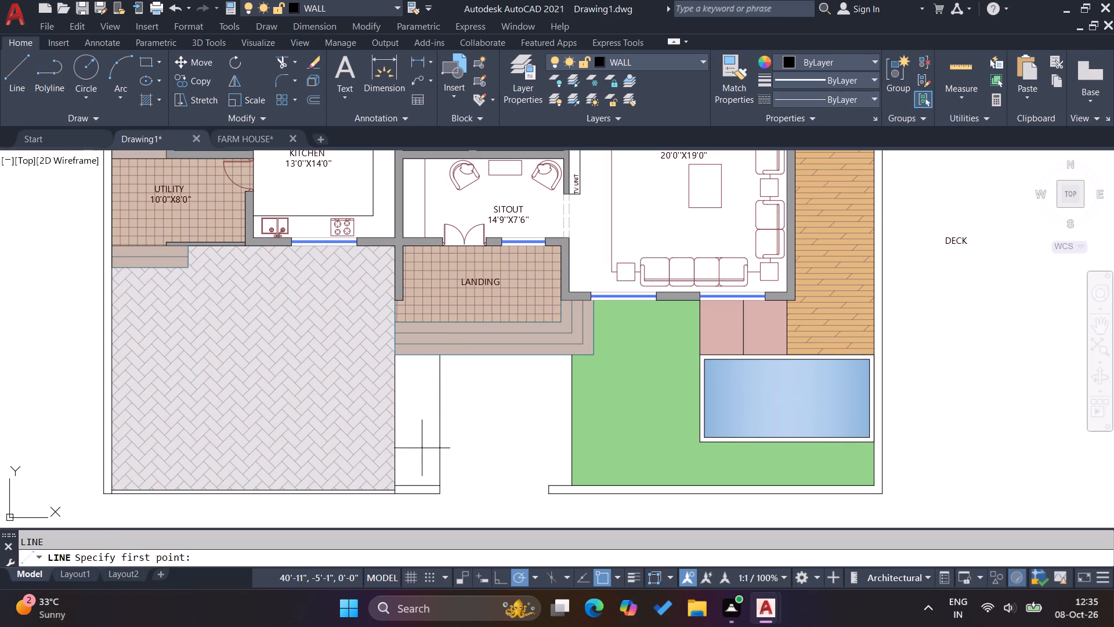
{"action": "left_click", "coordinate": [442, 421]}
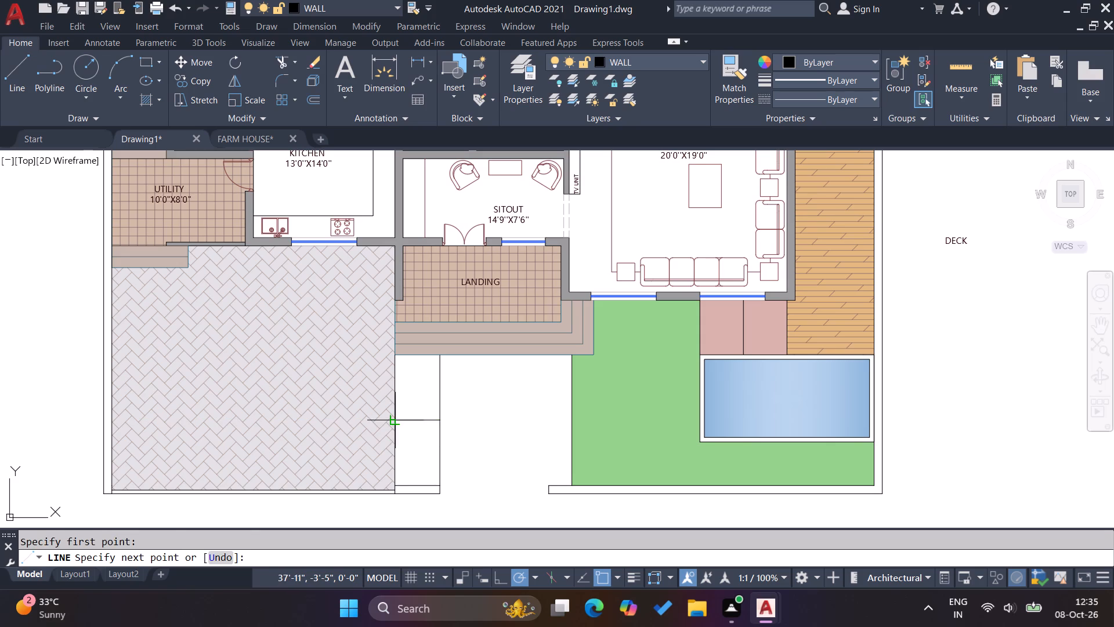
{"action": "left_click", "coordinate": [393, 417]}
{"action": "key", "text": "Escape"}
{"action": "key", "text": "Escape"}
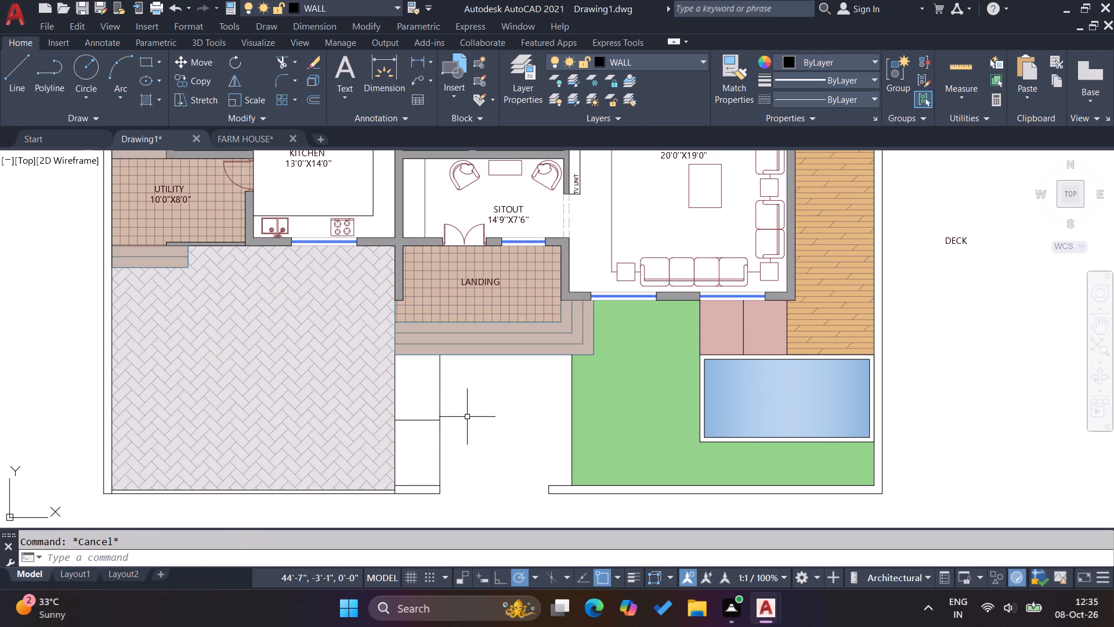
Fill the half of the strip adjoining the entrance steps with a SOLID hatch in PANTONE 17-1321 TCX.
{"action": "key", "text": "h"}
{"action": "key", "text": "Return"}
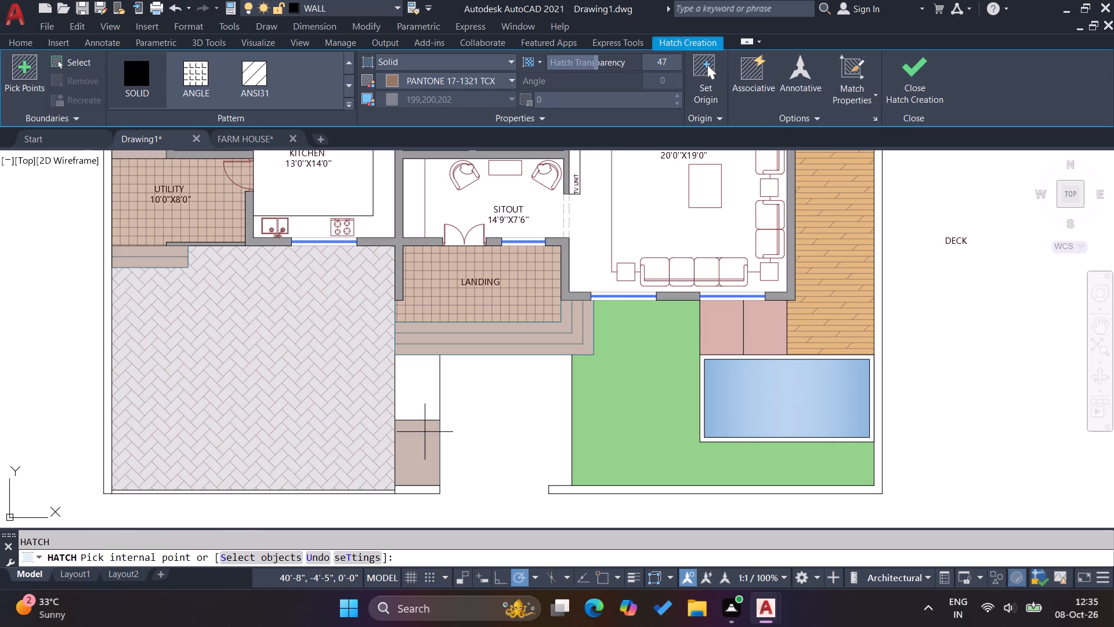
{"action": "left_click", "coordinate": [424, 395]}
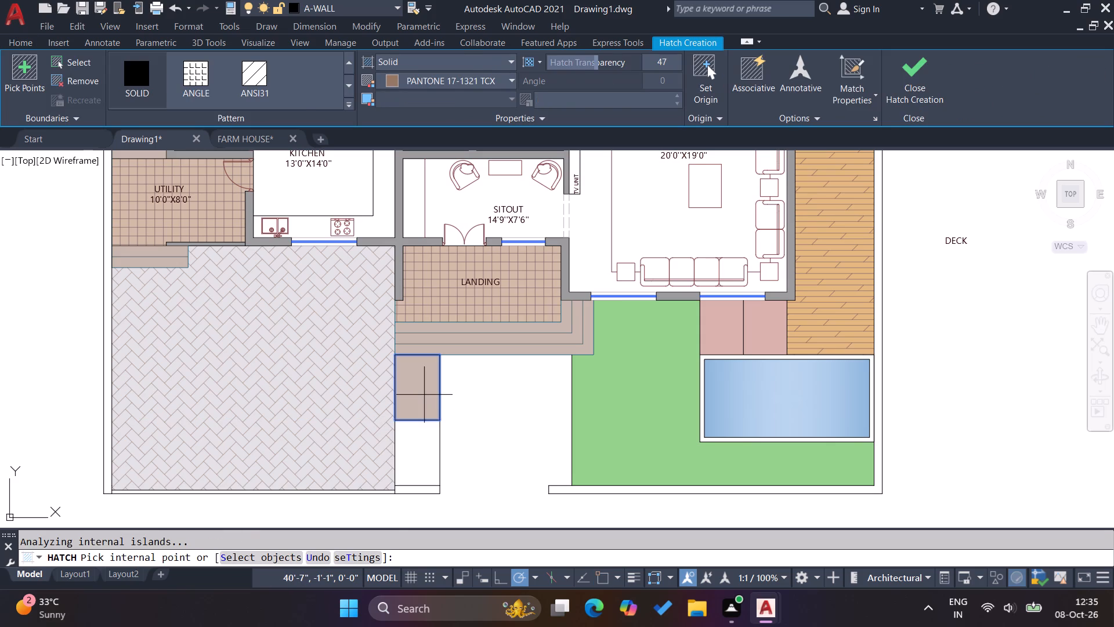
{"action": "key", "text": "Escape"}
{"action": "key", "text": "Escape"}
{"action": "key", "text": "Escape"}
Hatch the half of the strip next to the compound wall and match it to the green landscape hatch.
{"action": "key", "text": "h"}
{"action": "key", "text": "Return"}
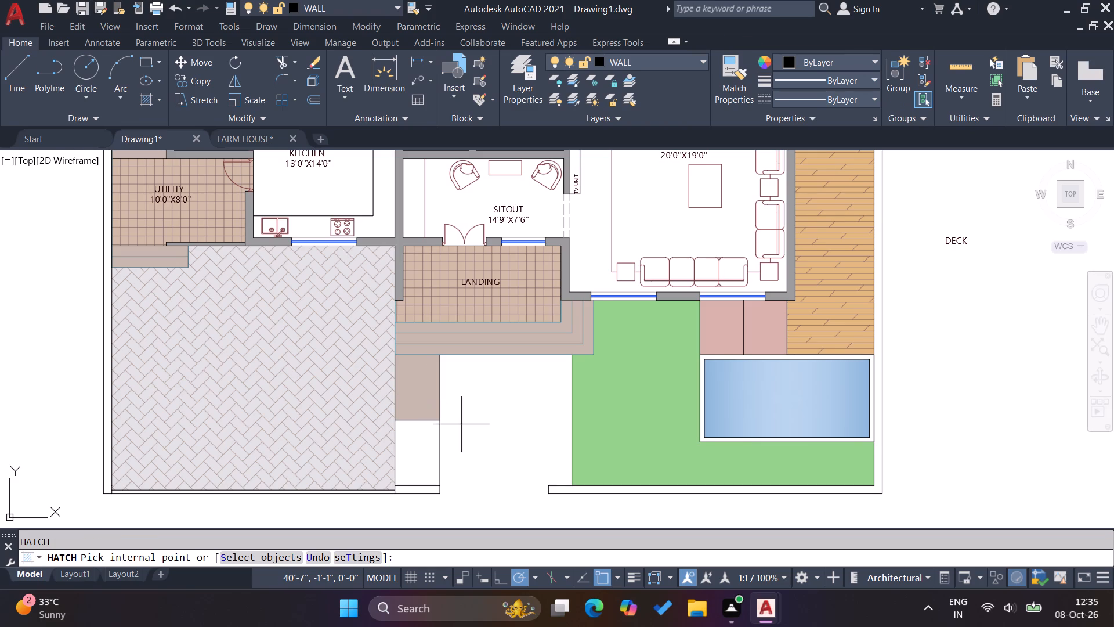
{"action": "left_click", "coordinate": [420, 445]}
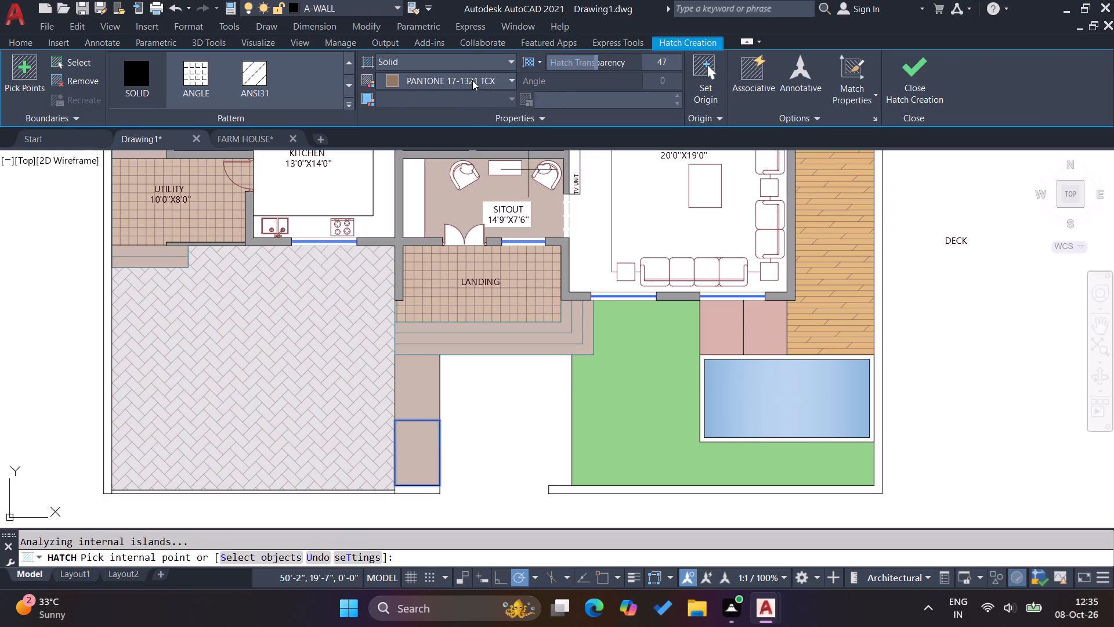
{"action": "key", "text": "Escape"}
{"action": "key", "text": "Escape"}
{"action": "type", "text": "MA"}
{"action": "key", "text": "Return"}
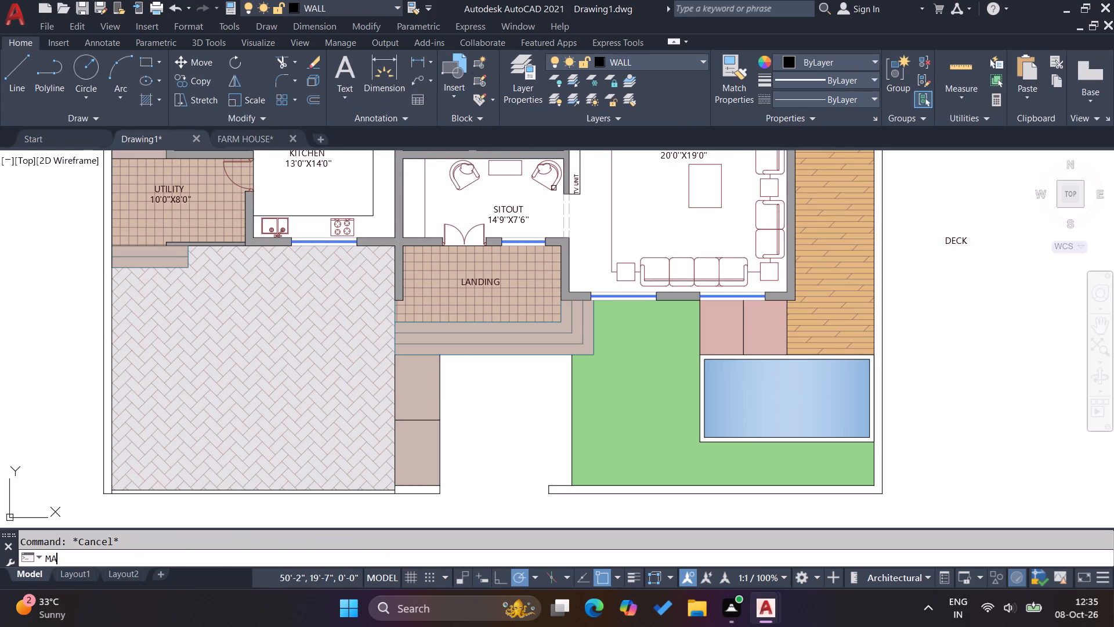
{"action": "left_click", "coordinate": [624, 341]}
{"action": "left_click", "coordinate": [408, 454]}
{"action": "key", "text": "Escape"}
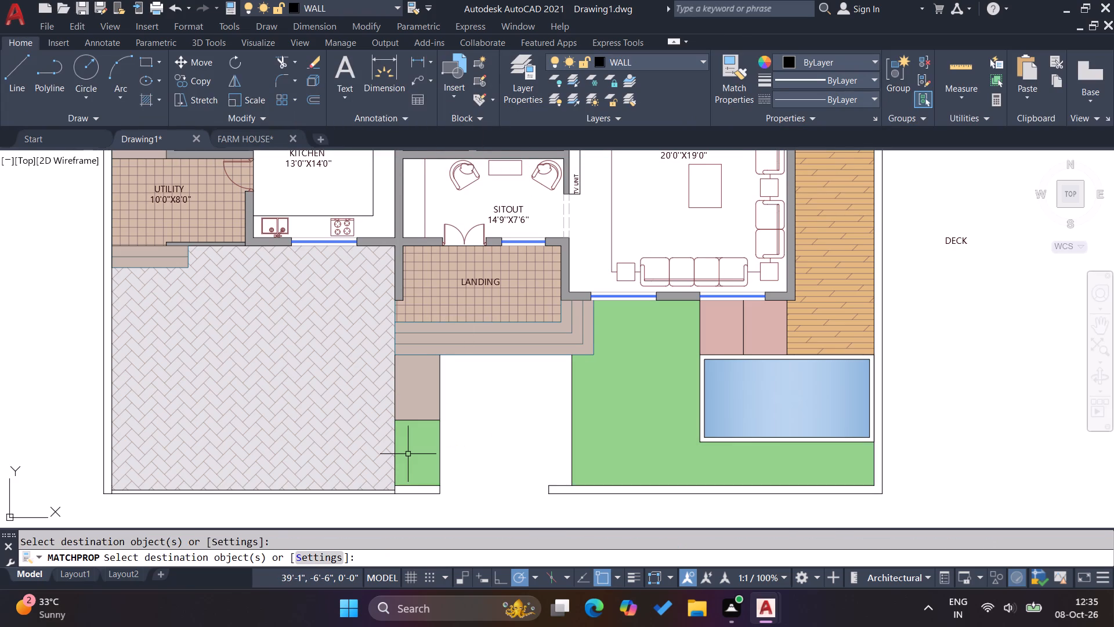
{"action": "key", "text": "Escape"}
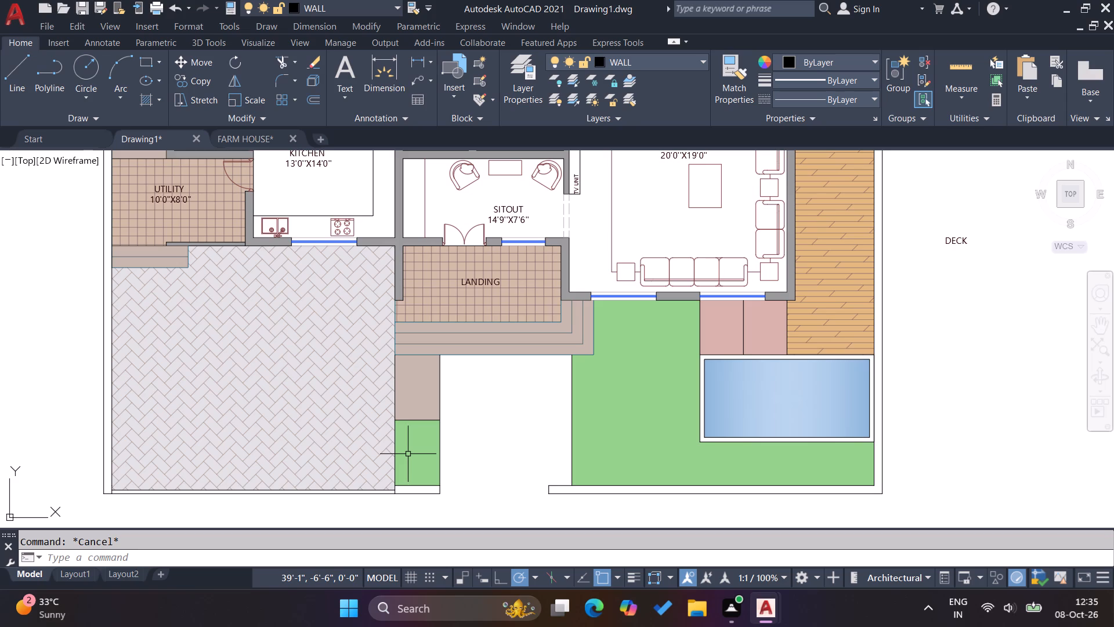
{"action": "key", "text": "Escape"}
{"action": "key", "text": "Escape"}
{"action": "key", "text": "Escape"}
Draw a line across the gate opening, joining the inner corners of the two compound wall ends.
{"action": "key", "text": "l"}
{"action": "key", "text": "Return"}
{"action": "left_click", "coordinate": [440, 486]}
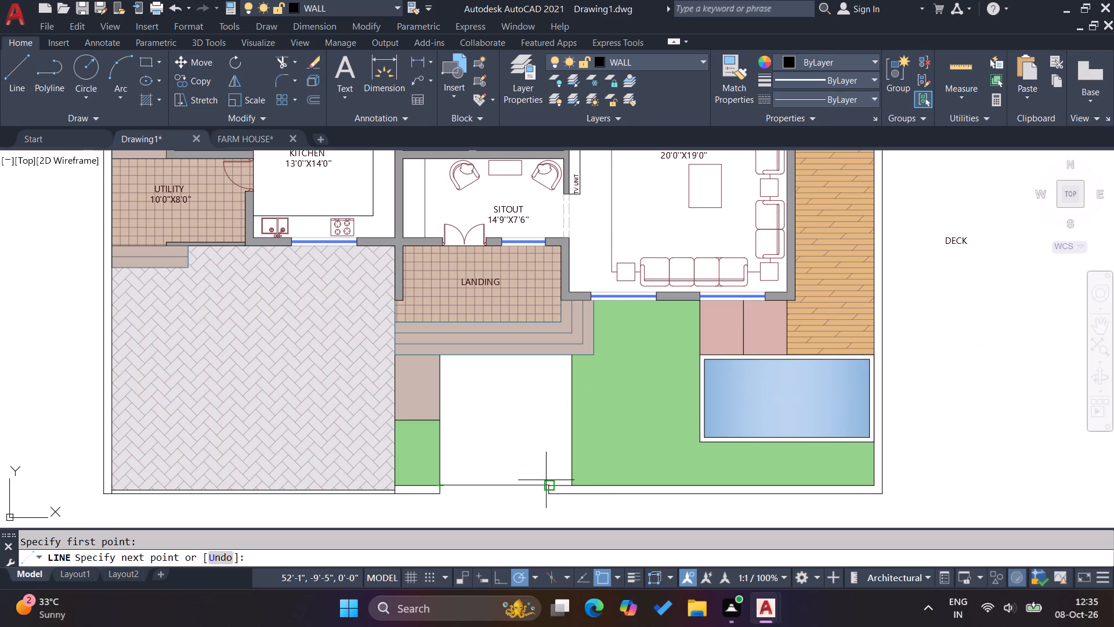
{"action": "left_click", "coordinate": [548, 482]}
{"action": "key", "text": "Escape"}
{"action": "key", "text": "Escape"}
{"action": "key", "text": "Escape"}
{"action": "key", "text": "Escape"}
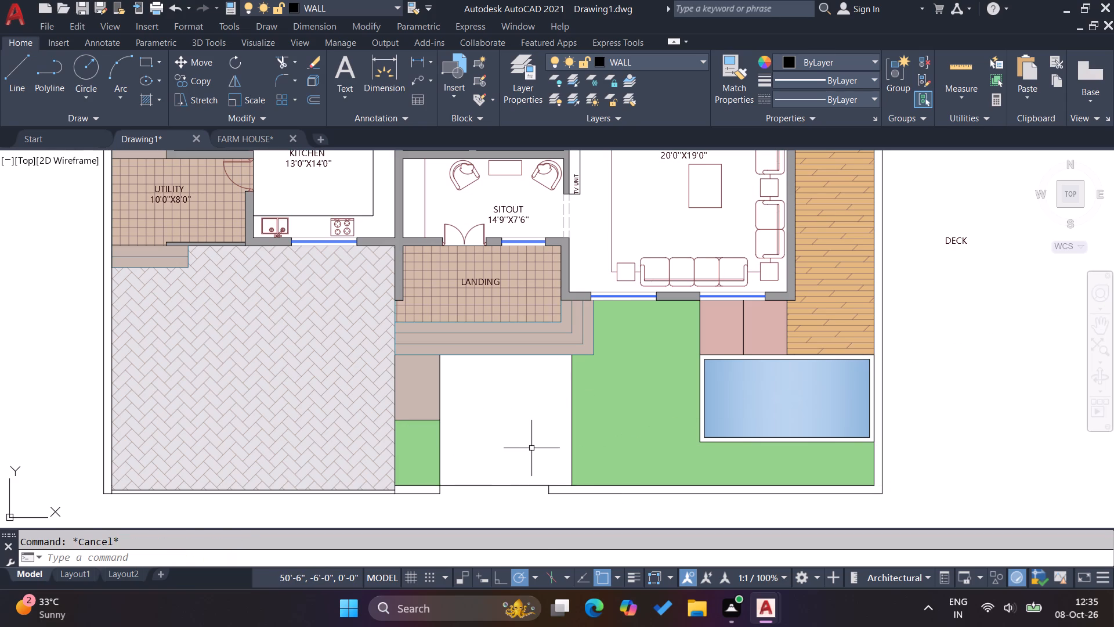
Hatch the entrance path between the green areas with the ANGLE pattern, colour 99,100,102, background 199,200,202, scale 1.
{"action": "key", "text": "h"}
{"action": "key", "text": "Return"}
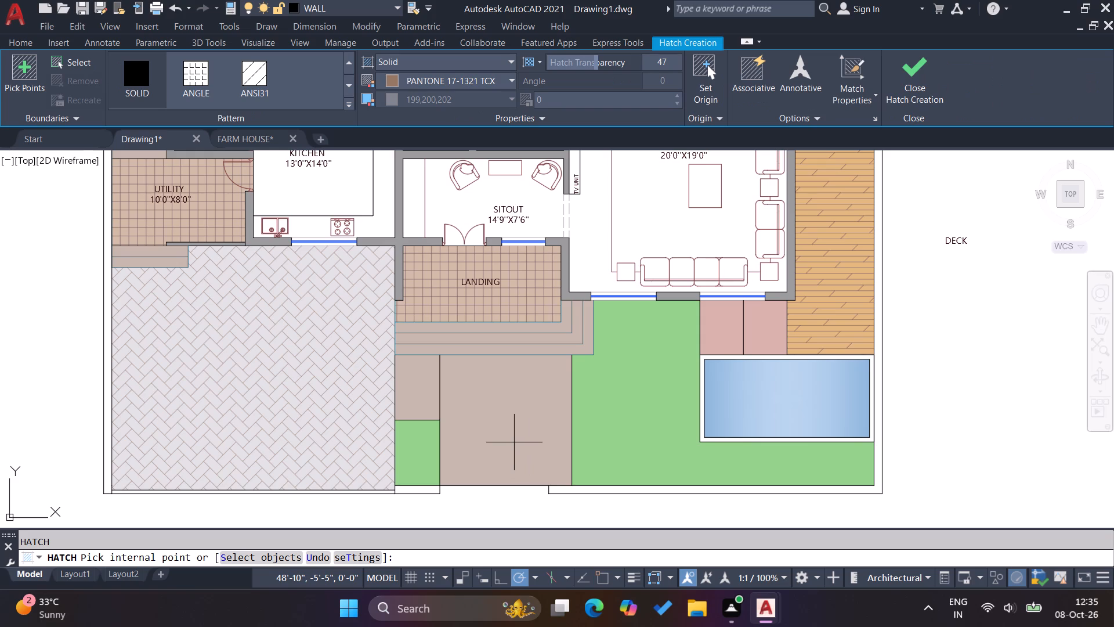
{"action": "left_click", "coordinate": [197, 66]}
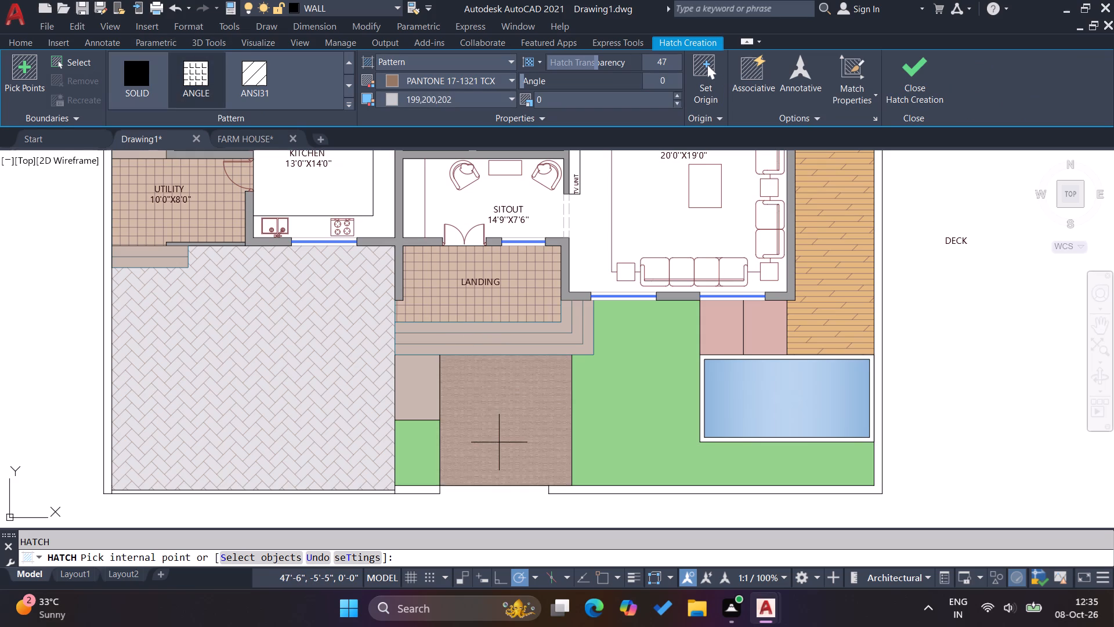
{"action": "left_click", "coordinate": [458, 82]}
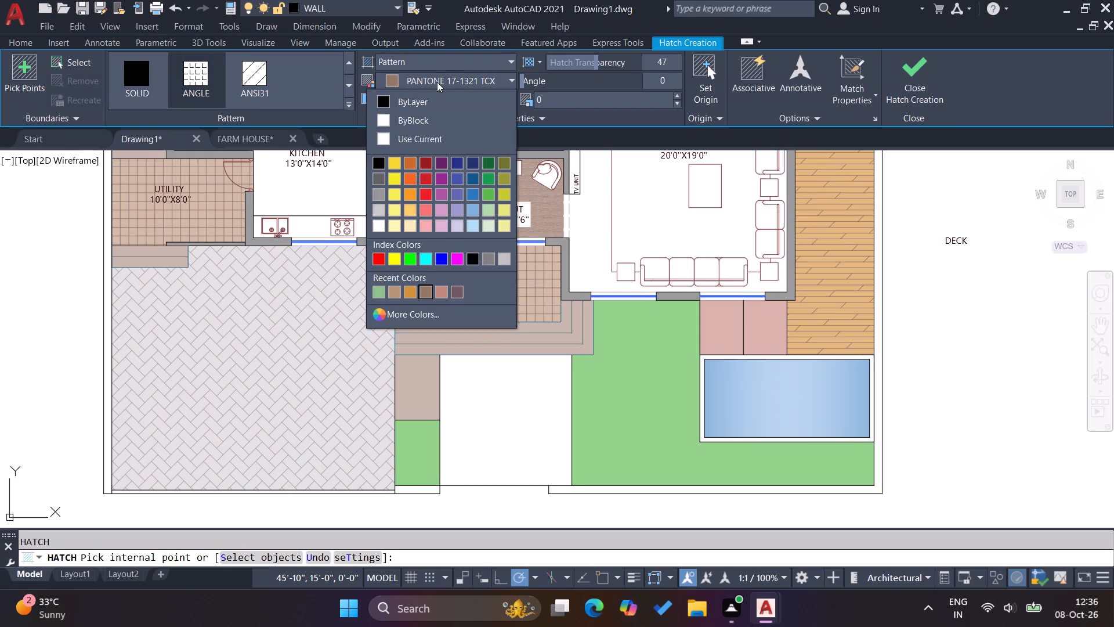
{"action": "left_click", "coordinate": [377, 176]}
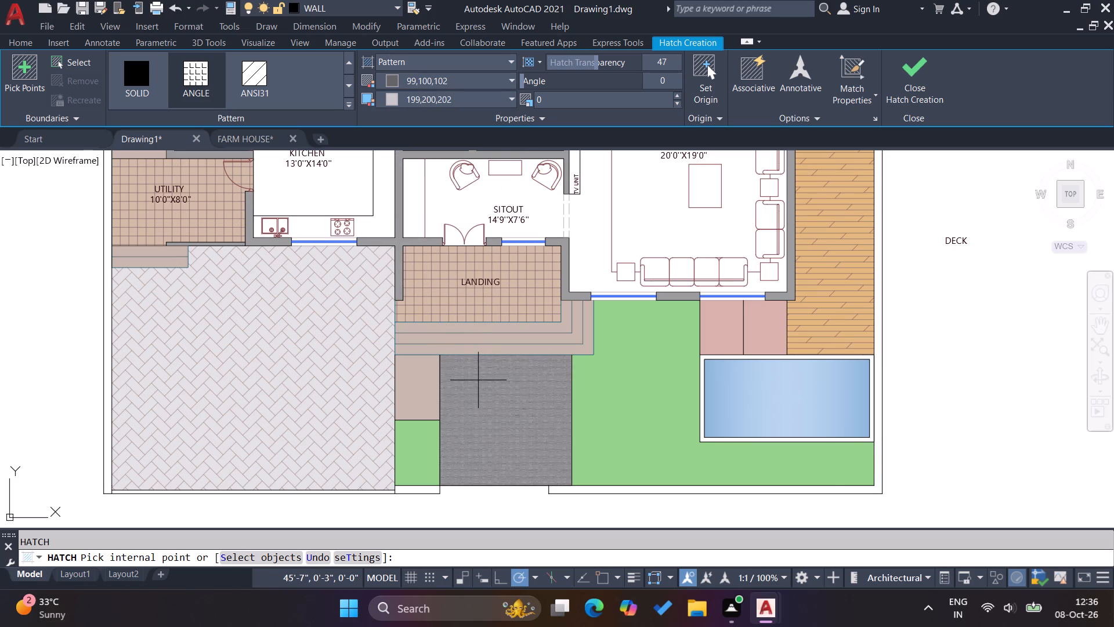
{"action": "left_click", "coordinate": [478, 380]}
{"action": "scroll", "coordinate": [501, 428], "scroll_direction": "up", "scroll_amount": 5}
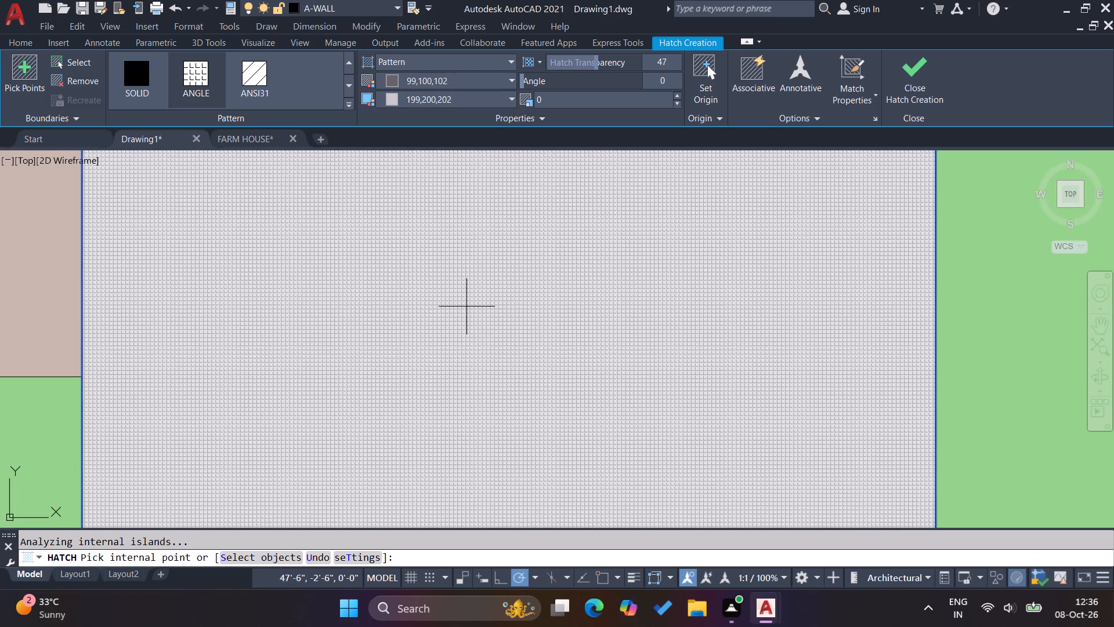
{"action": "left_click", "coordinate": [576, 108]}
{"action": "left_click", "coordinate": [570, 100]}
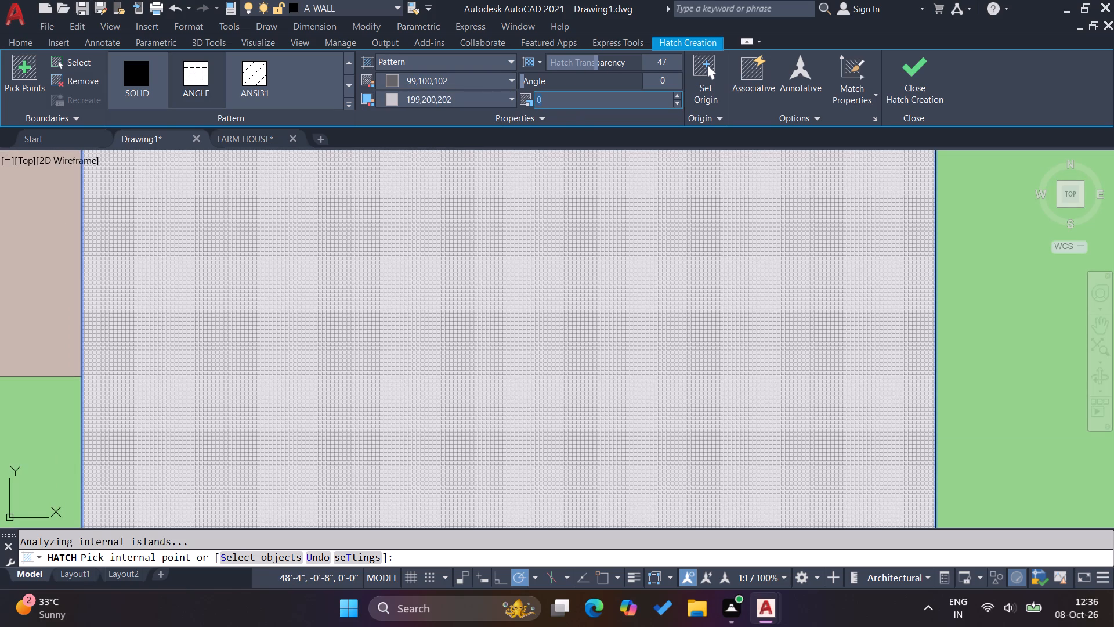
{"action": "key", "text": "1"}
{"action": "key", "text": "Return"}
{"action": "scroll", "coordinate": [586, 410], "scroll_direction": "down", "scroll_amount": 4}
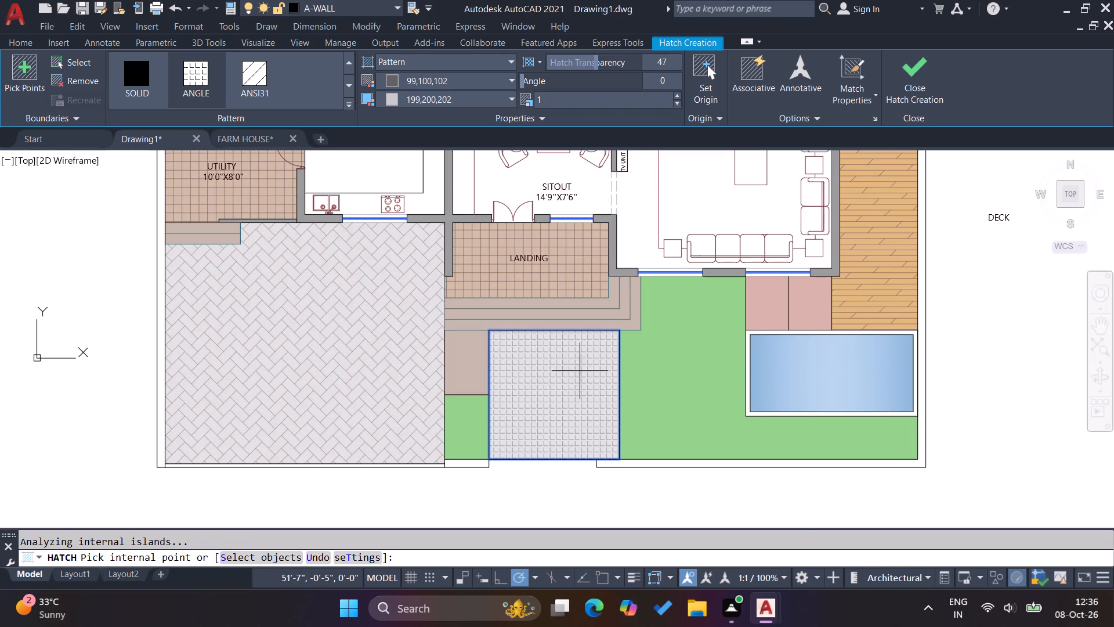
{"action": "left_click", "coordinate": [903, 81]}
{"action": "key", "text": "Escape"}
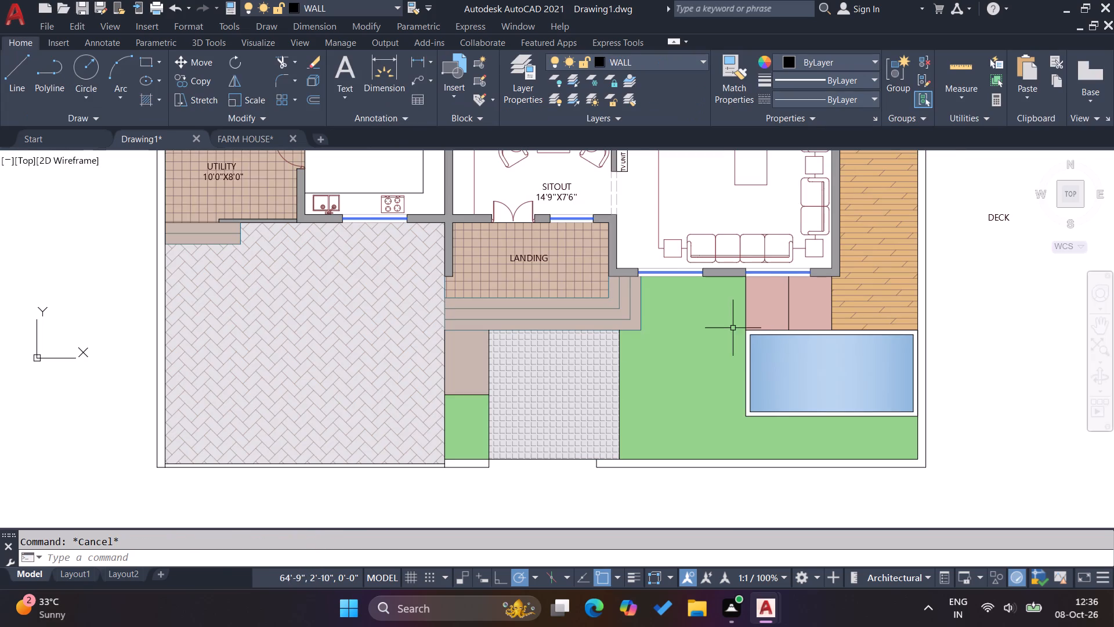
{"action": "key", "text": "Escape"}
{"action": "key", "text": "Escape"}
{"action": "key", "text": "Escape"}
{"action": "key", "text": "Escape"}
{"action": "scroll", "coordinate": [700, 264], "scroll_direction": "down", "scroll_amount": 1}
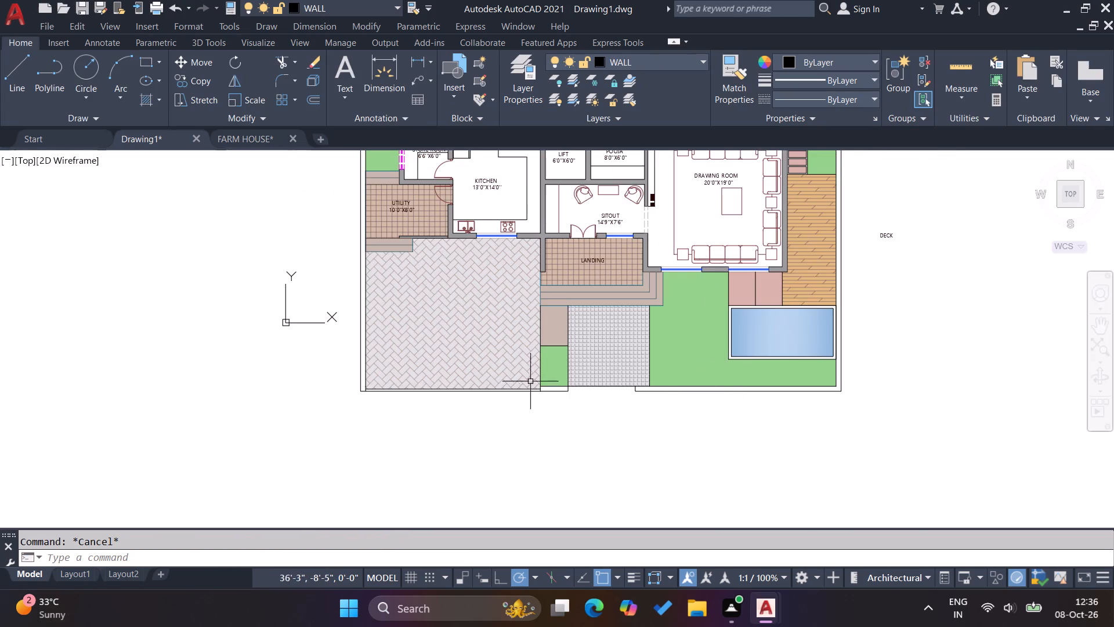
{"action": "scroll", "coordinate": [579, 395], "scroll_direction": "up", "scroll_amount": 1}
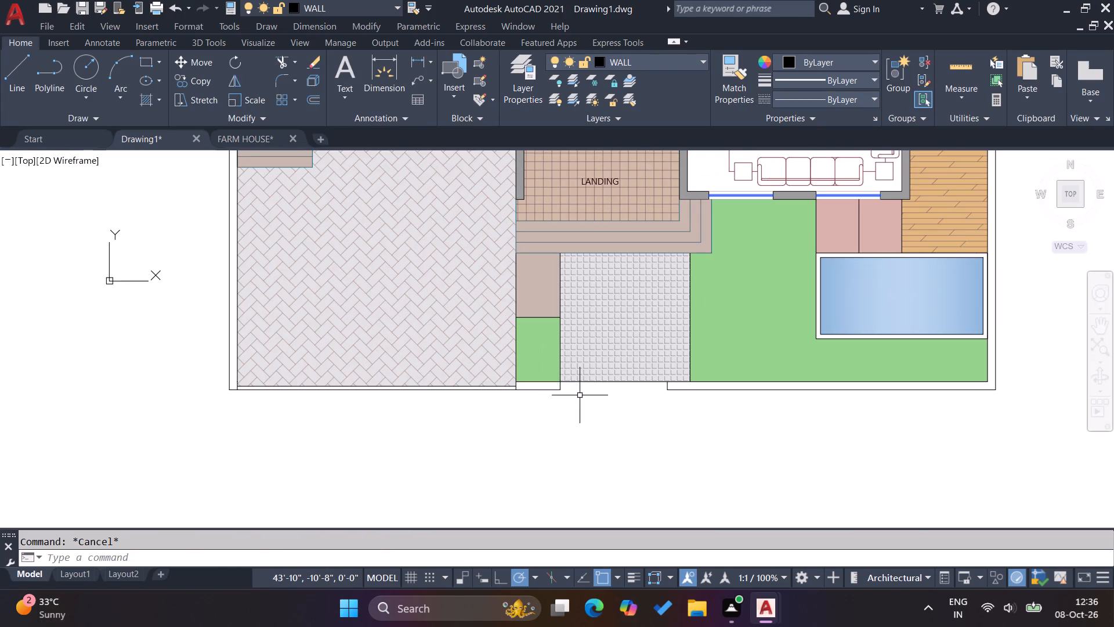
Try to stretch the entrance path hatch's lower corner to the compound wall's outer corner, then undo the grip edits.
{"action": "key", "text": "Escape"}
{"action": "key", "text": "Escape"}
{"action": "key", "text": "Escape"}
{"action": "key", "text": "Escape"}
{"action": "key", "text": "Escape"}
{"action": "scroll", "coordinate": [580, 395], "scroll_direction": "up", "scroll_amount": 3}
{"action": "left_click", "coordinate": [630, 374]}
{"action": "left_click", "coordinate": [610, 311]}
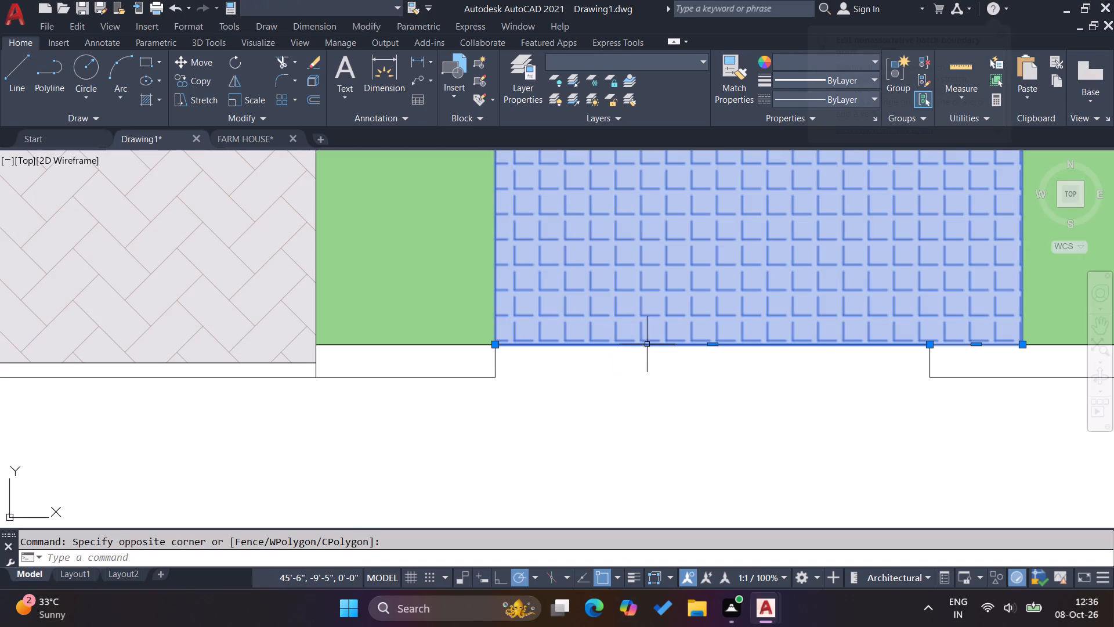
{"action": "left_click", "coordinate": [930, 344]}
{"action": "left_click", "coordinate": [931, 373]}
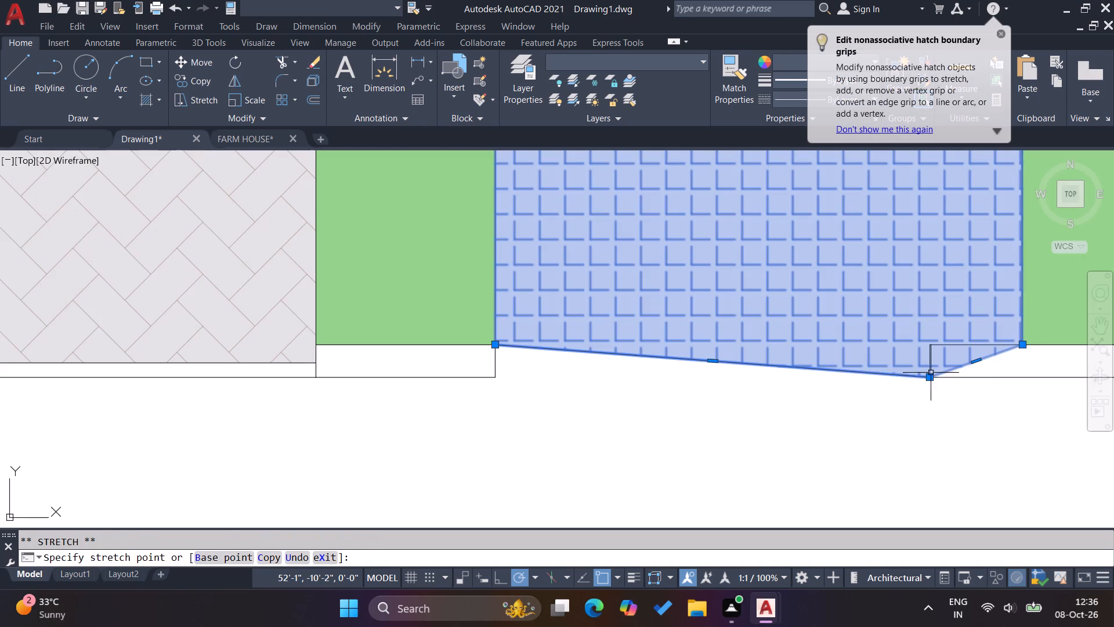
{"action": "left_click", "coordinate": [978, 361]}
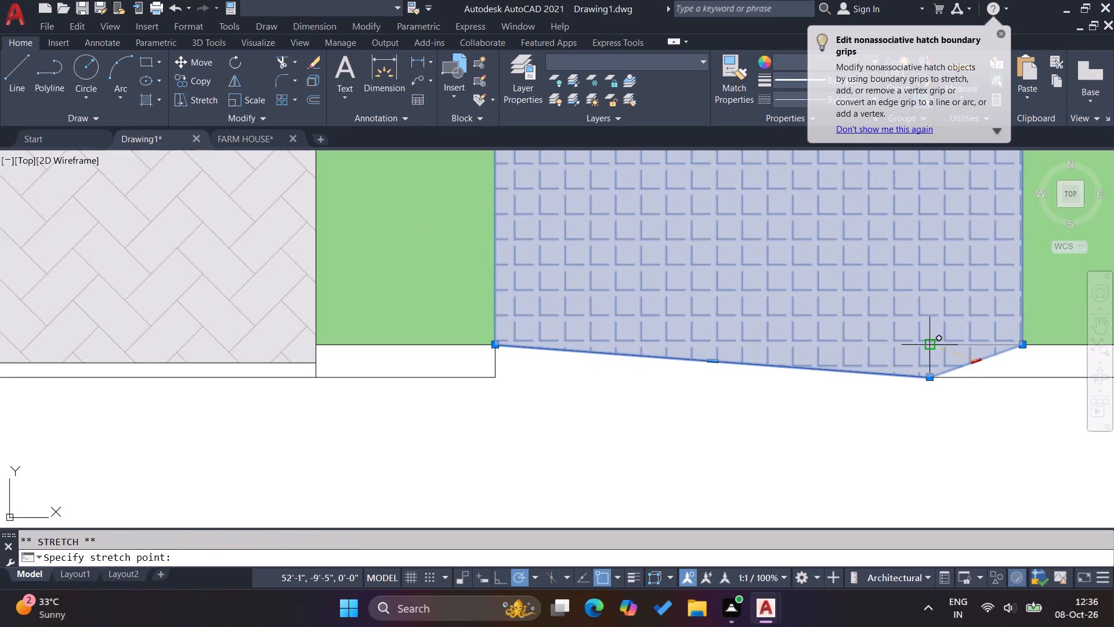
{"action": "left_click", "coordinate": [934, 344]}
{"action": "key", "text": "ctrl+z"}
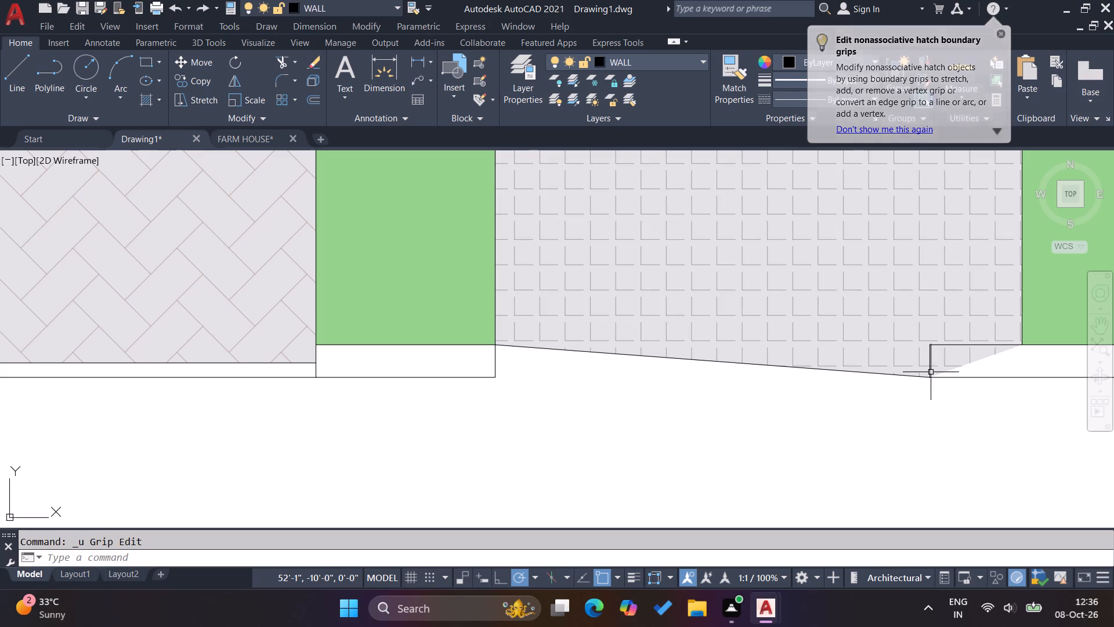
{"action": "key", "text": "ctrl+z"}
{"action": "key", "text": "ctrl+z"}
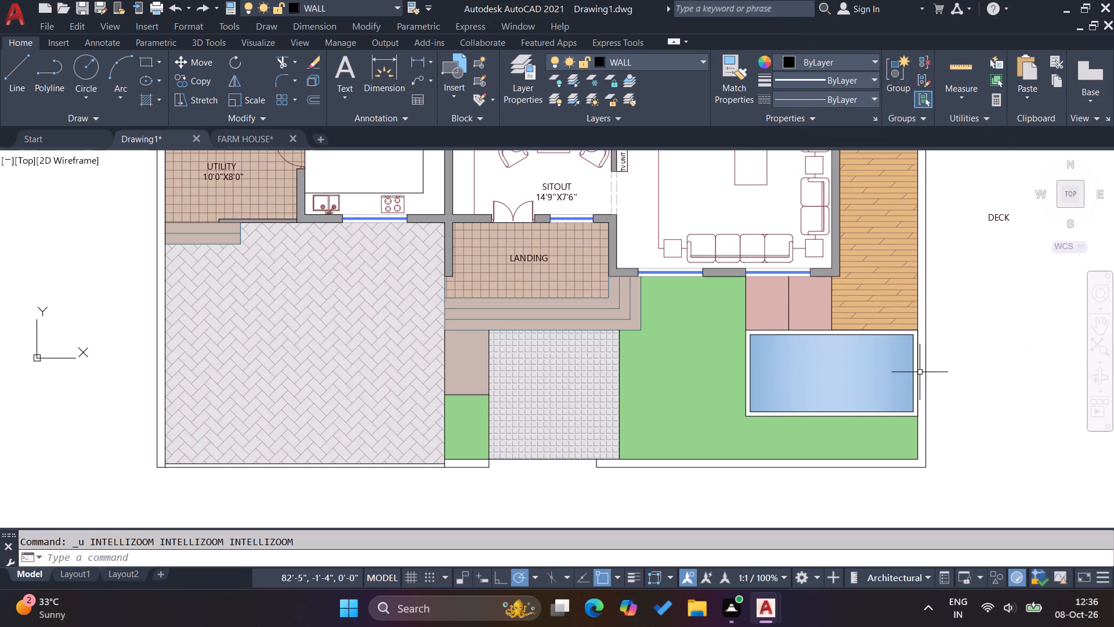
Move the ANGLE hatch off the entrance path to the empty area outside the compound wall beside the pool.
{"action": "left_click", "coordinate": [552, 441]}
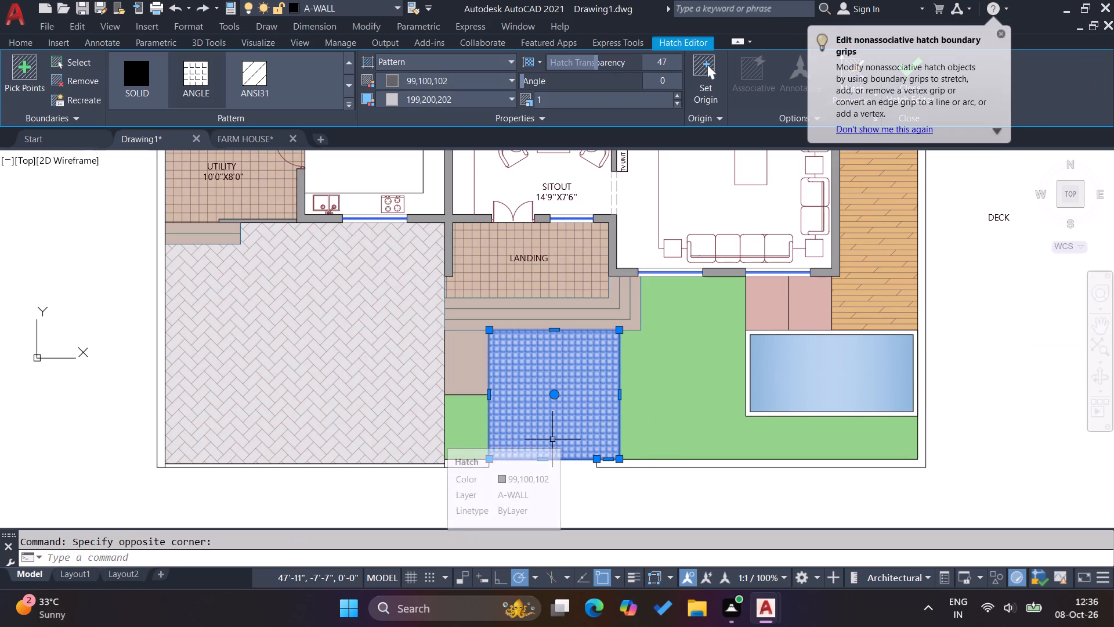
{"action": "key", "text": "m"}
{"action": "key", "text": "Return"}
{"action": "left_click", "coordinate": [552, 417]}
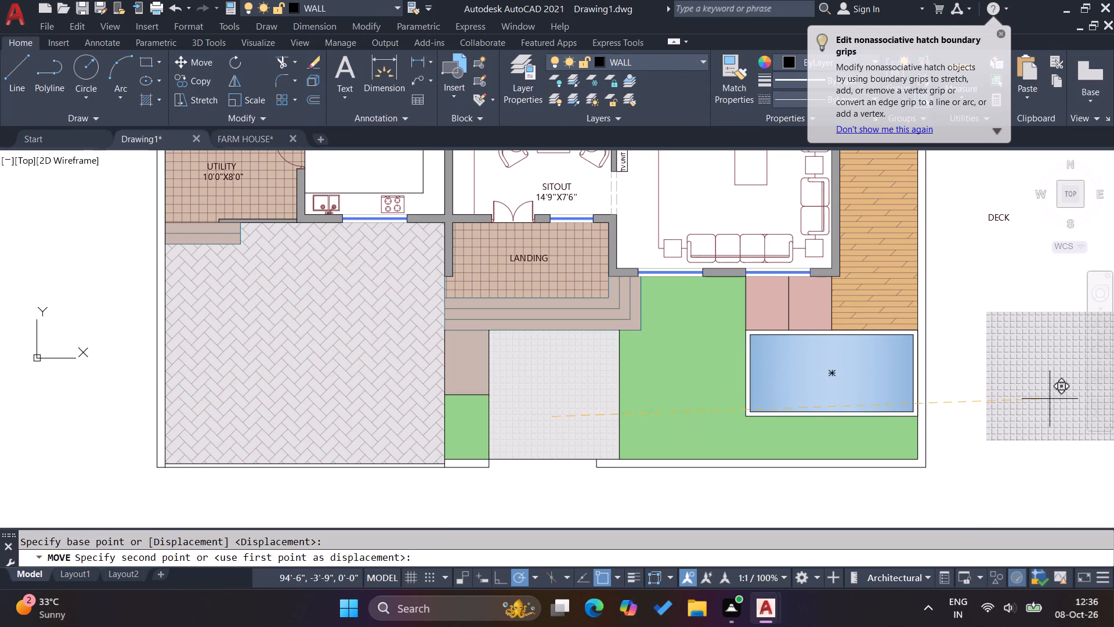
{"action": "left_click", "coordinate": [1041, 416]}
{"action": "key", "text": "Escape"}
{"action": "key", "text": "Escape"}
Move the line across the gate opening from the inner to the outer corner of the compound wall.
{"action": "scroll", "coordinate": [562, 469], "scroll_direction": "up", "scroll_amount": 2}
{"action": "left_click_drag", "start_coordinate": [561, 469], "coordinate": [557, 452]}
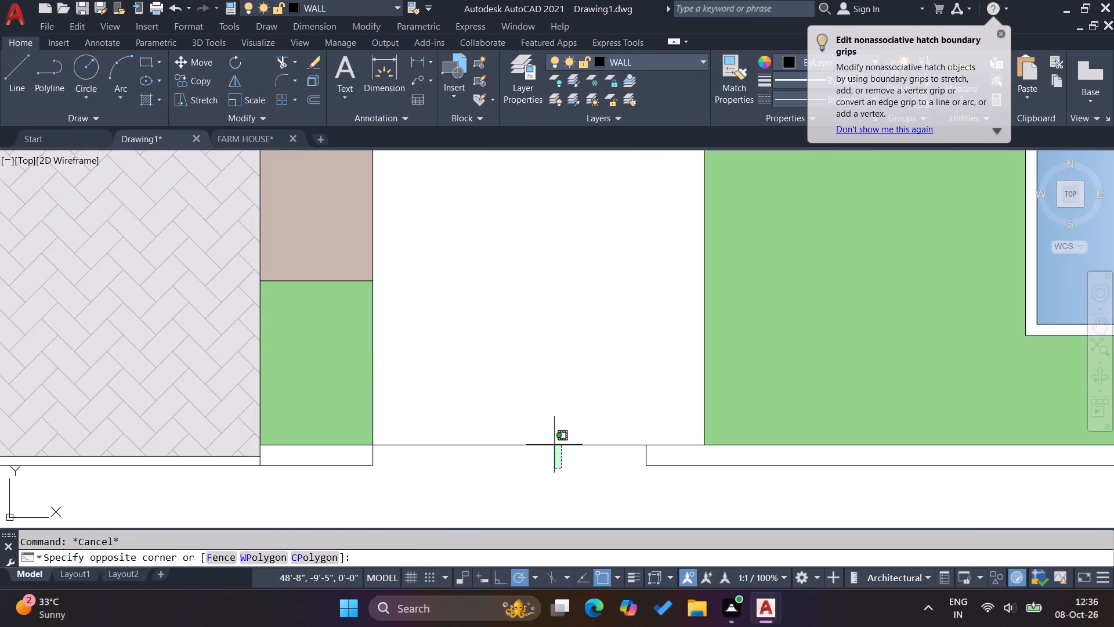
{"action": "left_click", "coordinate": [547, 426]}
{"action": "key", "text": "m"}
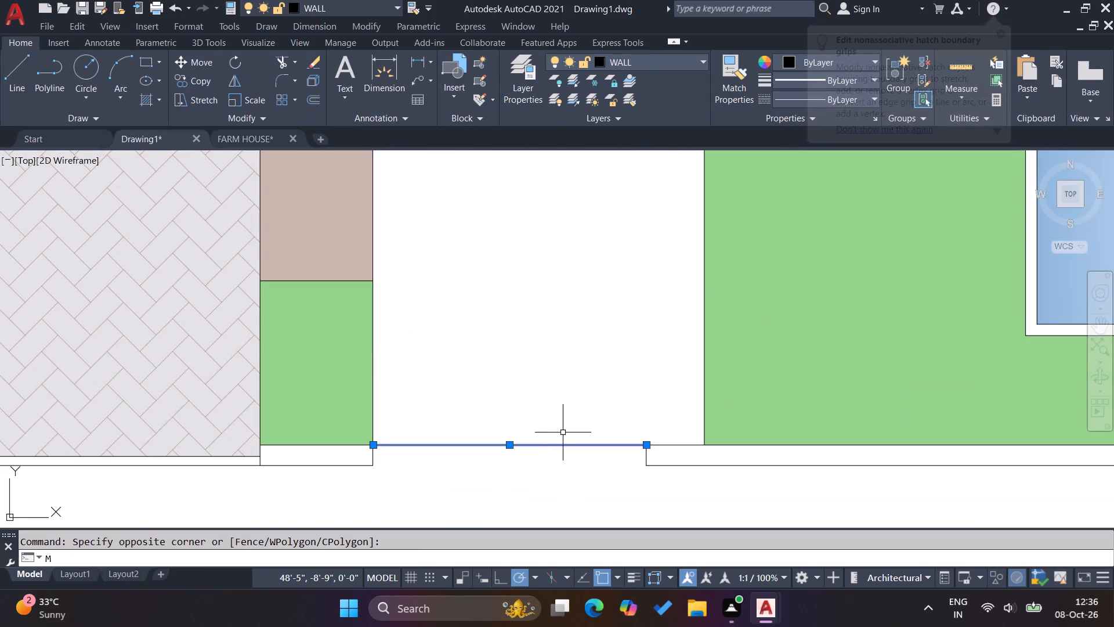
{"action": "key", "text": "Return"}
{"action": "left_click", "coordinate": [645, 445]}
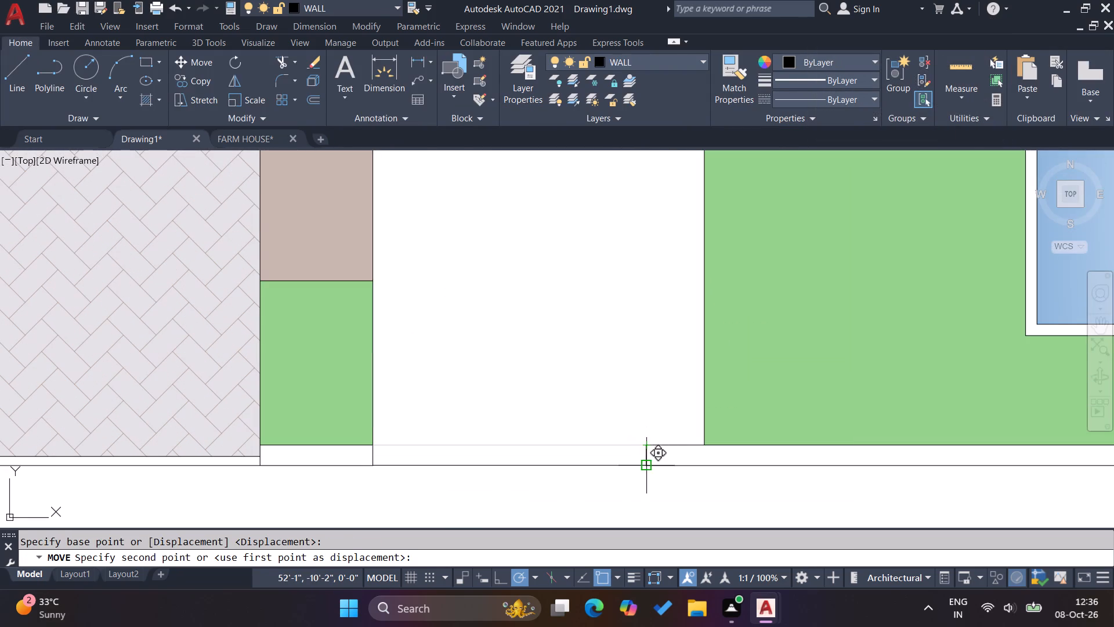
{"action": "left_click", "coordinate": [647, 471]}
{"action": "key", "text": "Escape"}
{"action": "scroll", "coordinate": [497, 408], "scroll_direction": "down", "scroll_amount": 2}
{"action": "key", "text": "Escape"}
{"action": "key", "text": "Escape"}
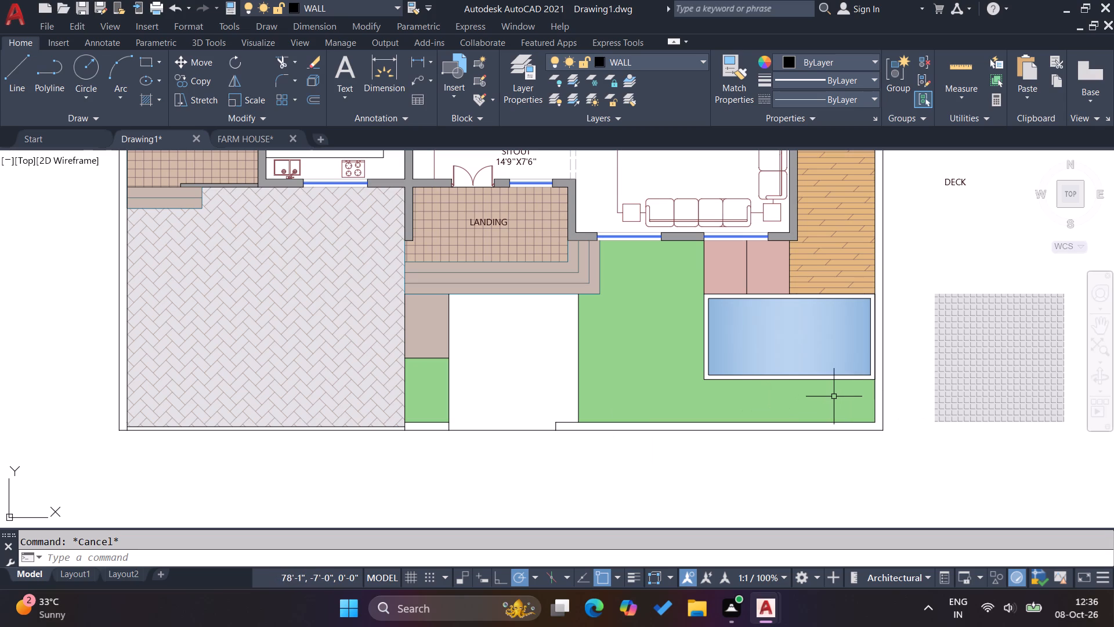
Hatch the extended entrance path, including the gate opening, with the ANGLE pattern at scale 1.
{"action": "key", "text": "h"}
{"action": "key", "text": "Return"}
{"action": "left_click", "coordinate": [517, 384]}
{"action": "key", "text": "Escape"}
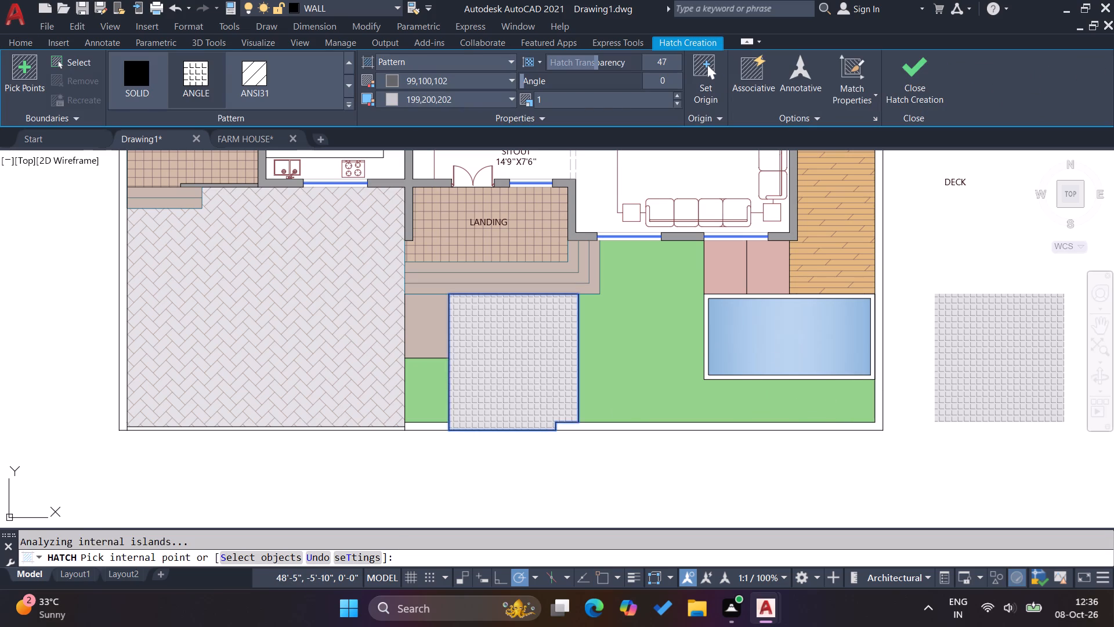
{"action": "key", "text": "Escape"}
{"action": "key", "text": "Escape"}
{"action": "key", "text": "Escape"}
Delete the spare ANGLE hatch lying outside the compound wall.
{"action": "left_click", "coordinate": [959, 431]}
{"action": "left_click", "coordinate": [938, 402]}
{"action": "key", "text": "Delete"}
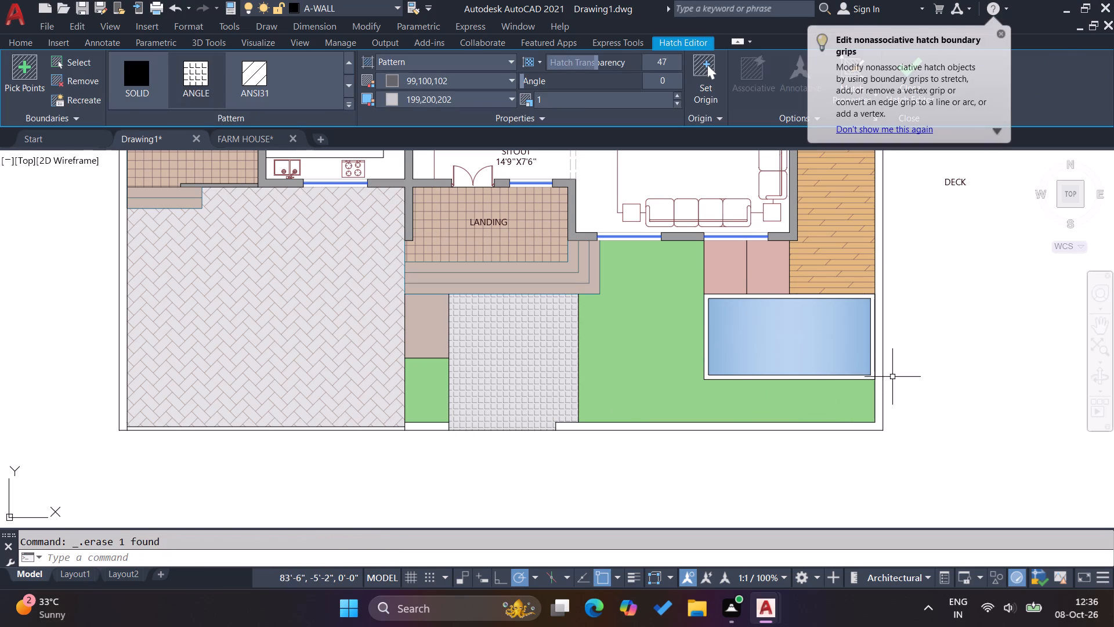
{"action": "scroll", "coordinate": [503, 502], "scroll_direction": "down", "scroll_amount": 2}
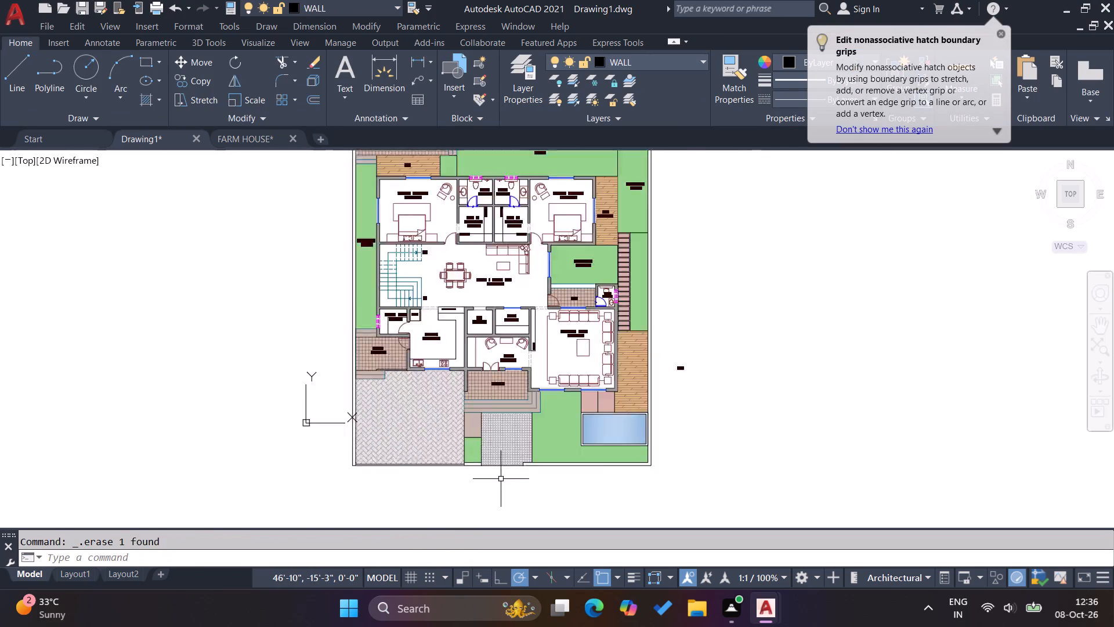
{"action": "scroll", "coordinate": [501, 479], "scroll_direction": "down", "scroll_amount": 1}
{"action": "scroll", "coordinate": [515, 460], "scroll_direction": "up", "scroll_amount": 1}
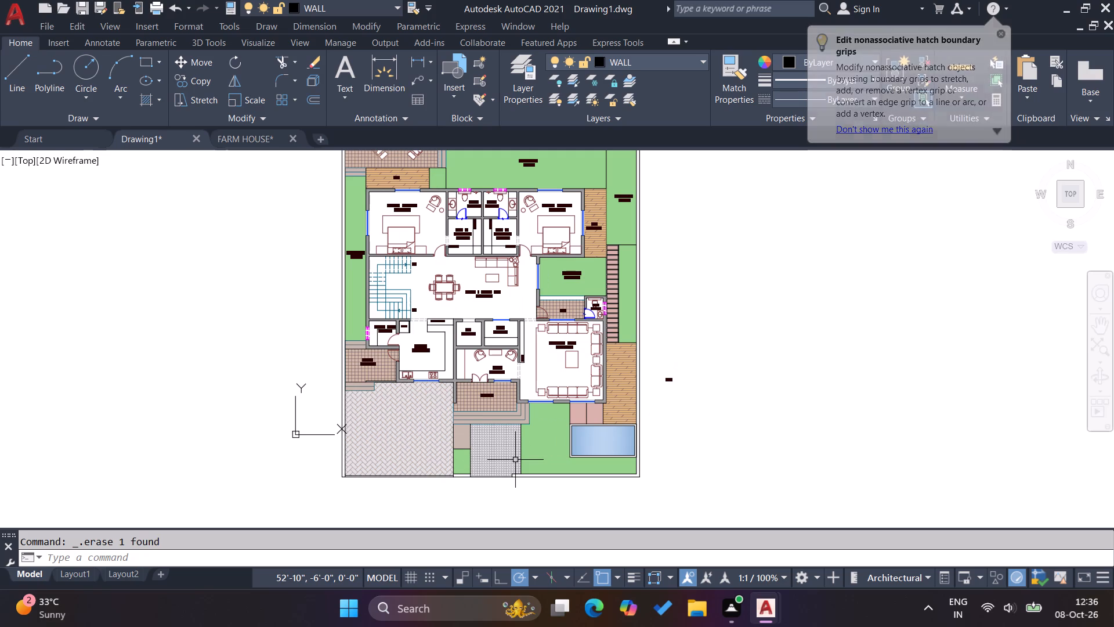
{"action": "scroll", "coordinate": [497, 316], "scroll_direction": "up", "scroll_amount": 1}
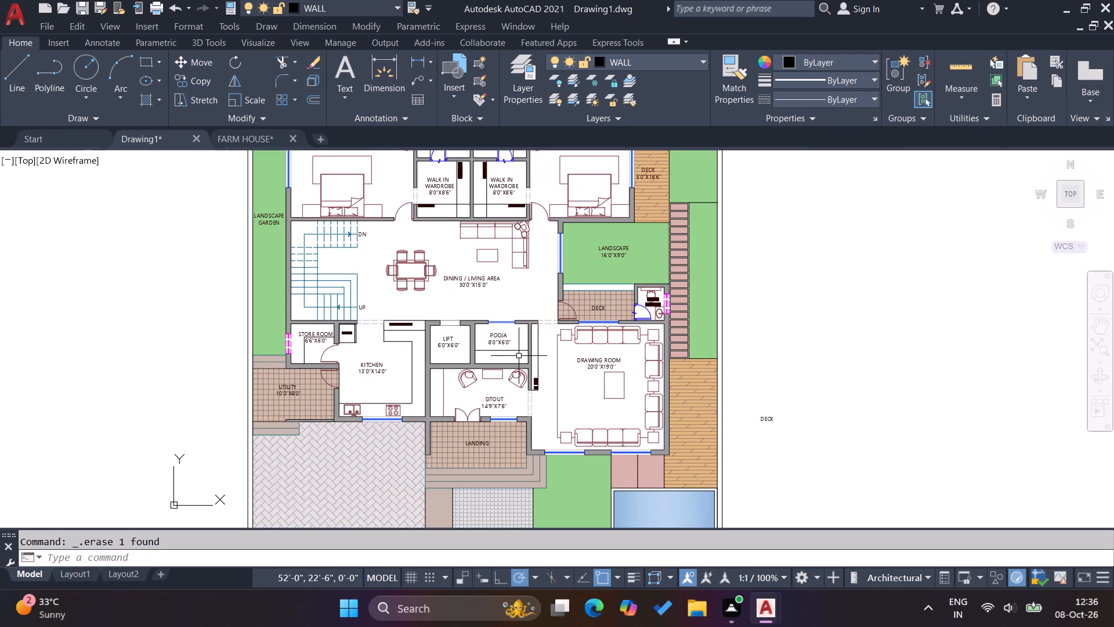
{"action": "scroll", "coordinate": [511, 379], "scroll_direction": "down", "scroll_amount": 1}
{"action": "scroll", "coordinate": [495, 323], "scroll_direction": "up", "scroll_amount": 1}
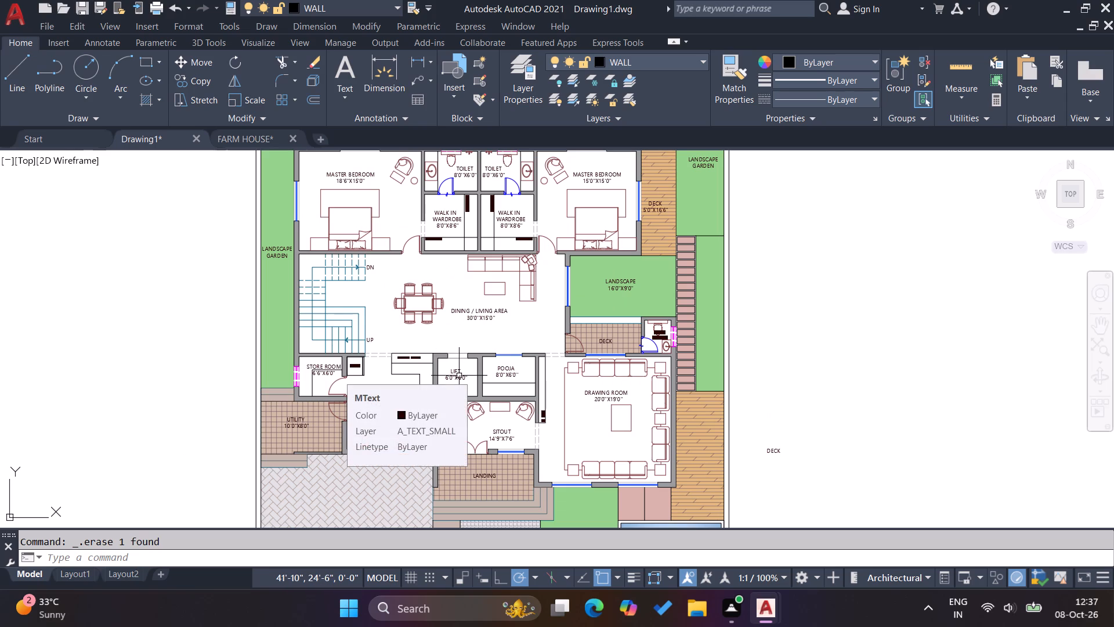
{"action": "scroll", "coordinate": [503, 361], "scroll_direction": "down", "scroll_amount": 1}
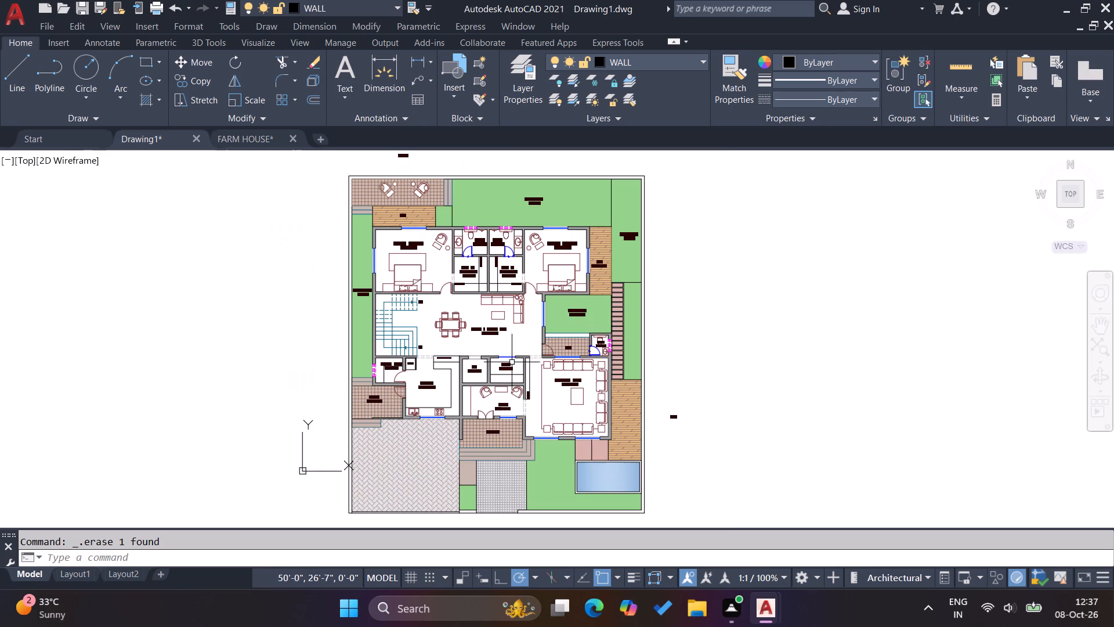
Copy a green tree symbol from the FARM HOUSE drawing's garden and paste it into Drawing1 beside the gate, at the small green patch.
{"action": "left_click", "coordinate": [263, 133]}
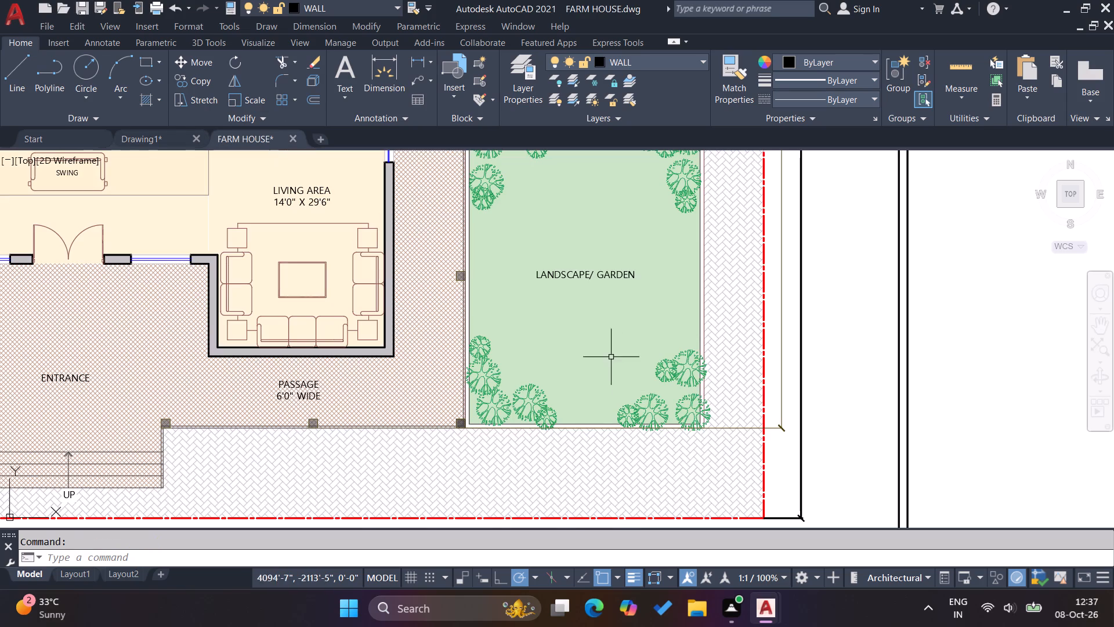
{"action": "left_click", "coordinate": [542, 395]}
{"action": "key", "text": "ctrl+c"}
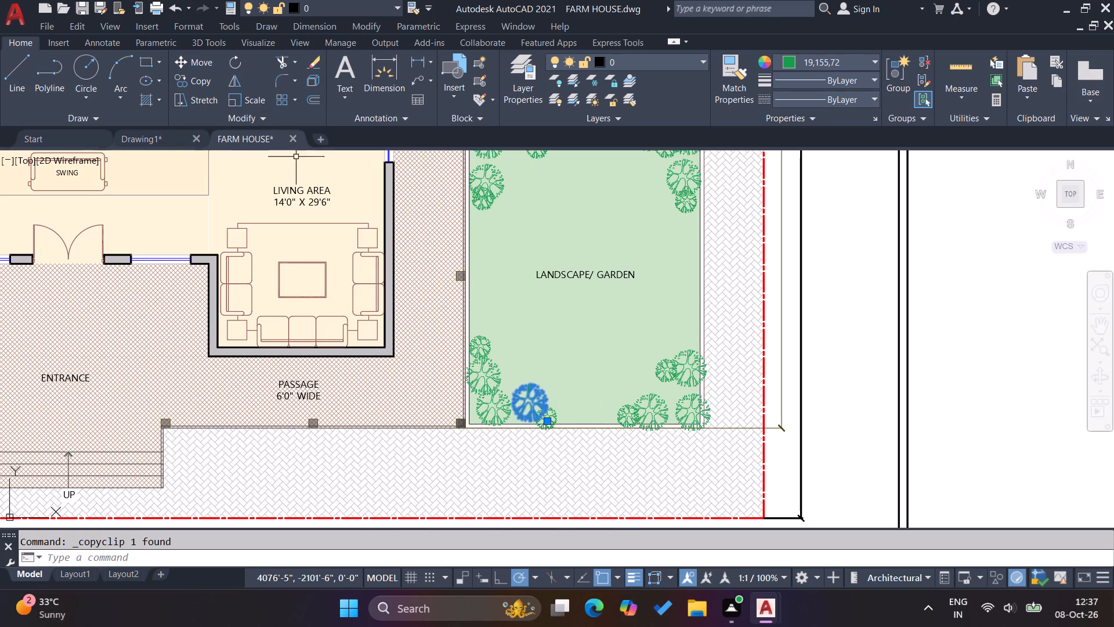
{"action": "left_click", "coordinate": [157, 143]}
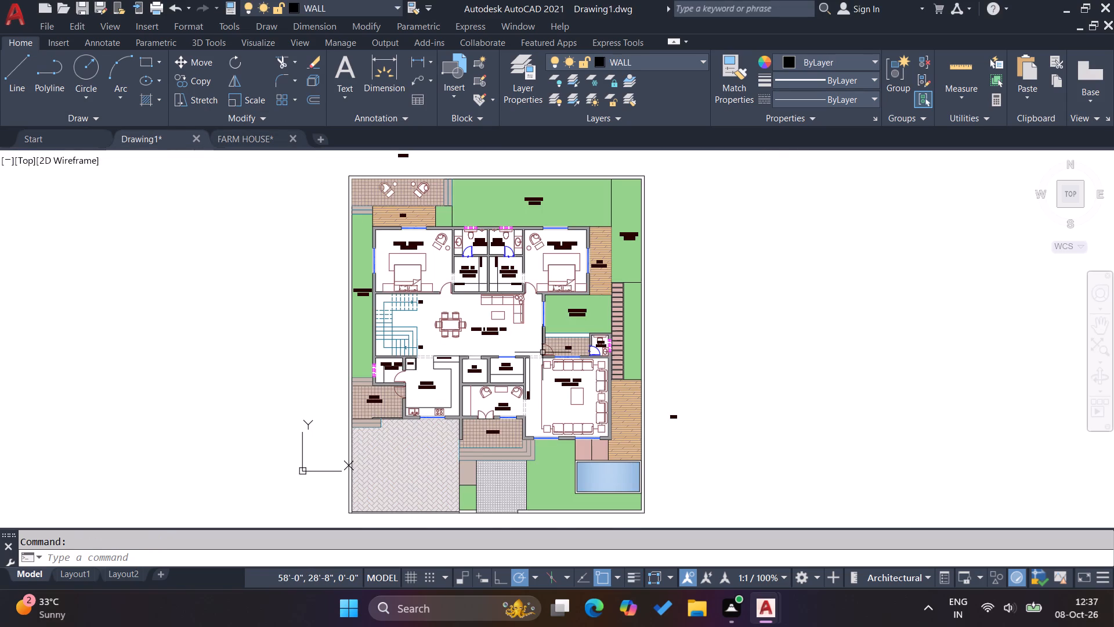
{"action": "key", "text": "ctrl+v"}
{"action": "scroll", "coordinate": [470, 532], "scroll_direction": "up", "scroll_amount": 6}
{"action": "left_click", "coordinate": [449, 518]}
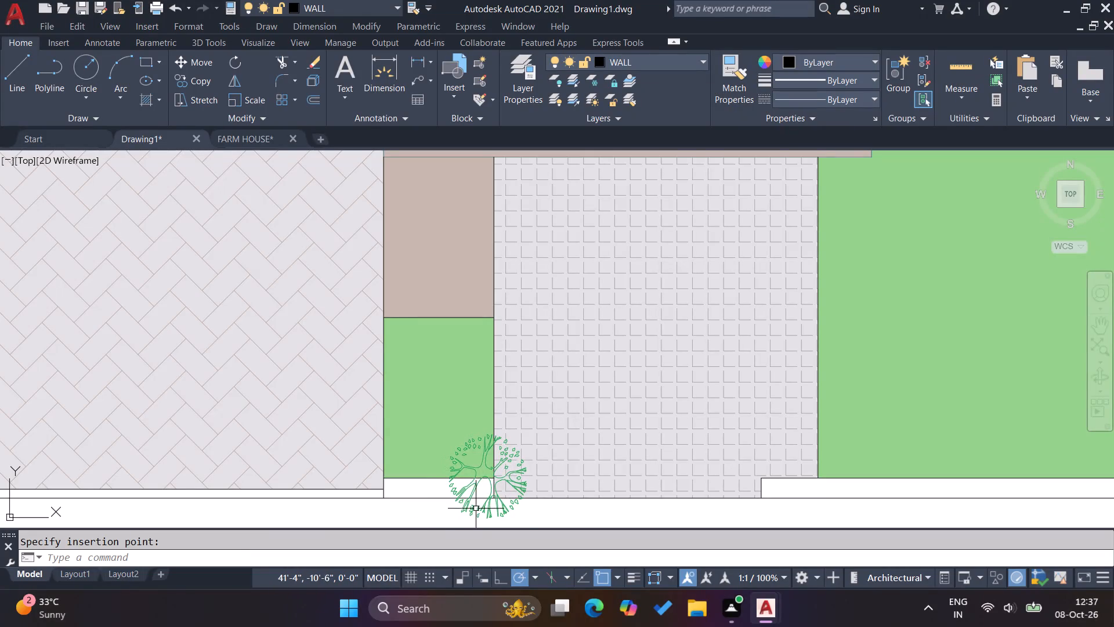
Copy the pasted tree symbol to the other three corners of the small green patch beside the entrance path.
{"action": "left_click", "coordinate": [475, 509]}
{"action": "type", "text": "CO"}
{"action": "key", "text": "Return"}
{"action": "left_click", "coordinate": [486, 510]}
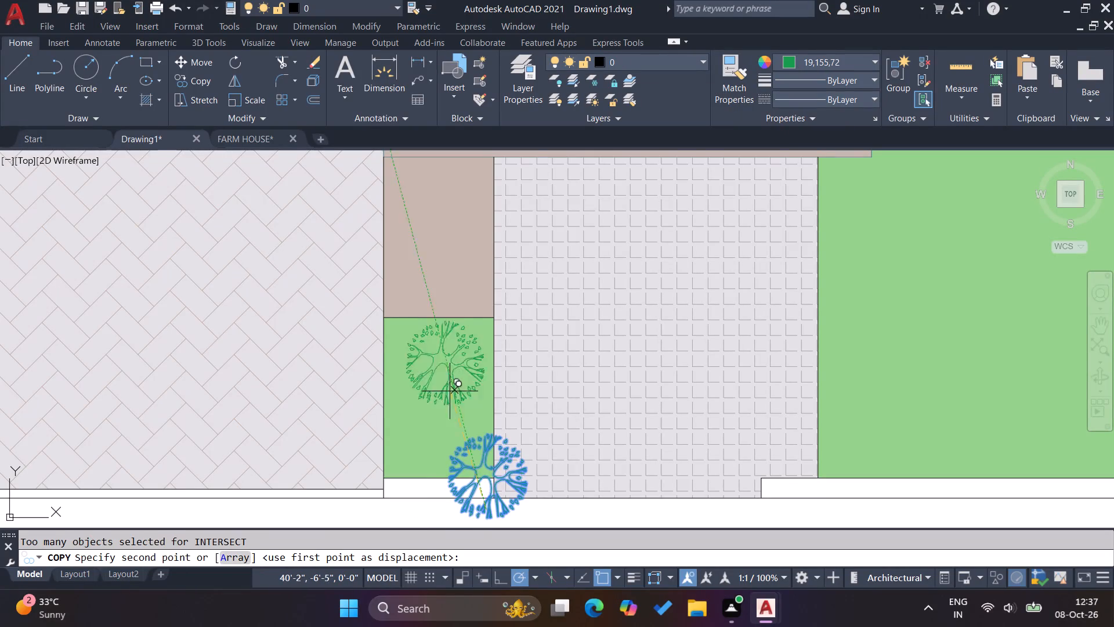
{"action": "left_click", "coordinate": [485, 370]}
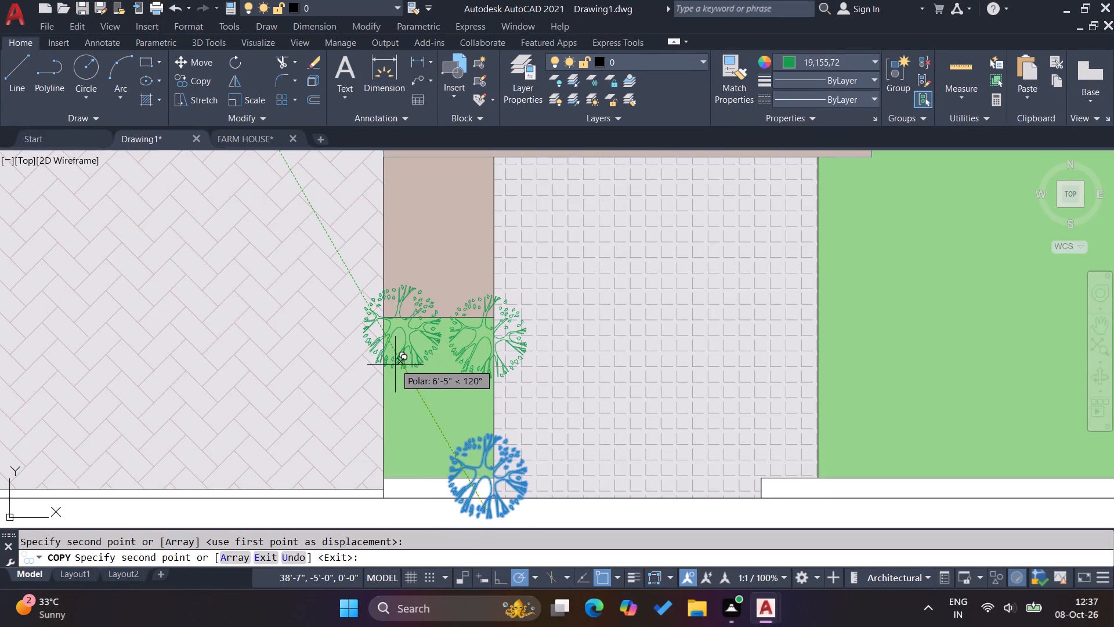
{"action": "left_click", "coordinate": [395, 366]}
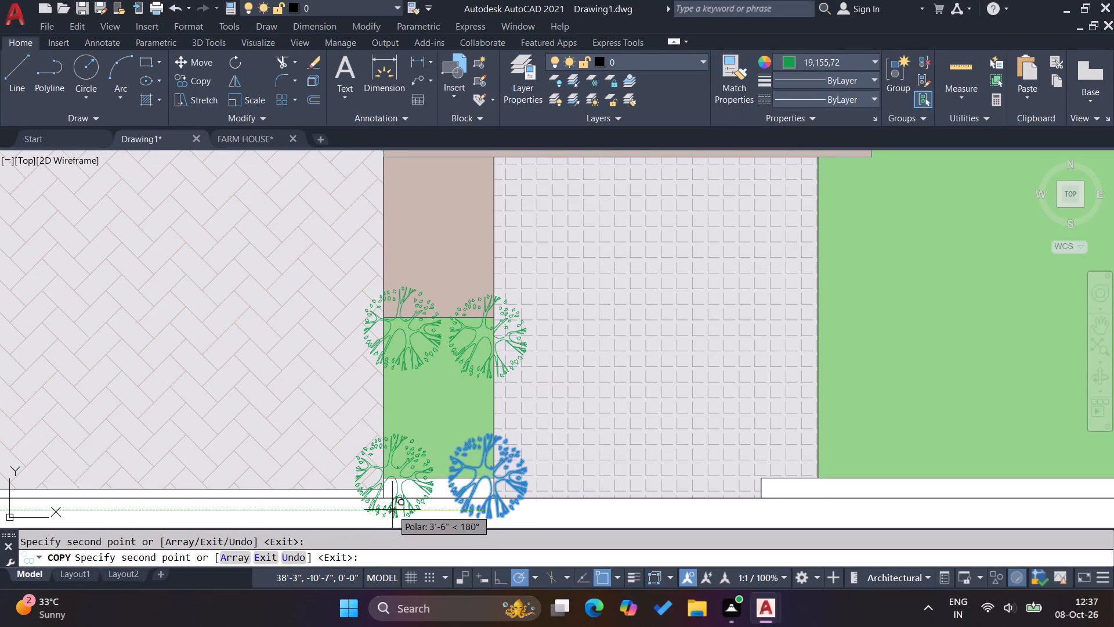
{"action": "left_click", "coordinate": [392, 509]}
Place five more copies of the tree in a row along the front compound wall, from the entrance path to the corner beyond the pool.
{"action": "scroll", "coordinate": [367, 443], "scroll_direction": "down", "scroll_amount": 1}
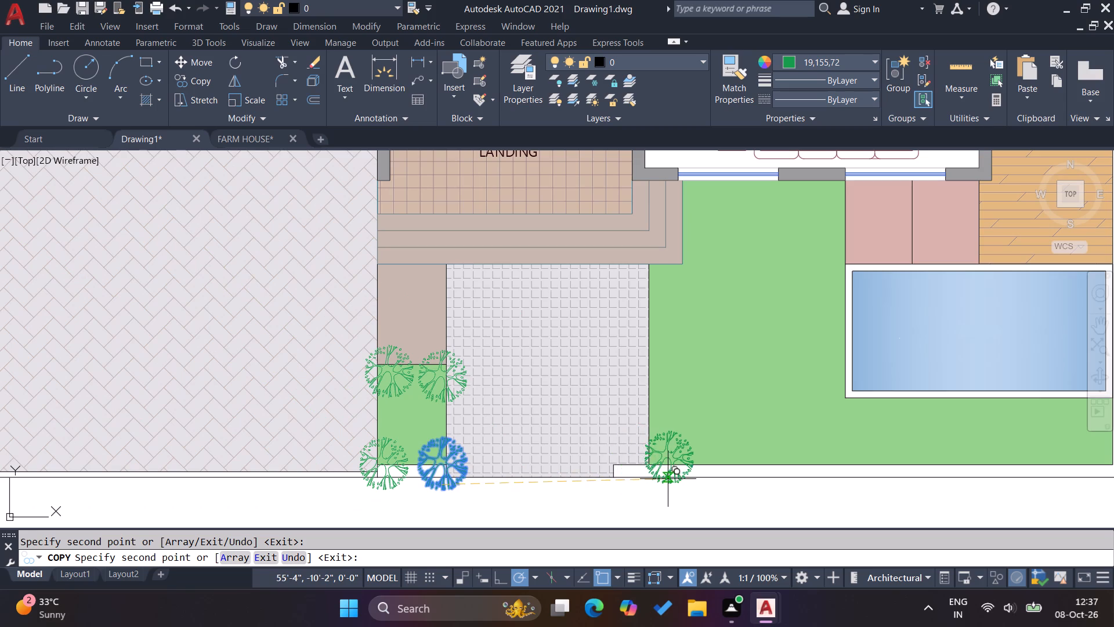
{"action": "left_click", "coordinate": [668, 479]}
{"action": "left_click", "coordinate": [779, 478]}
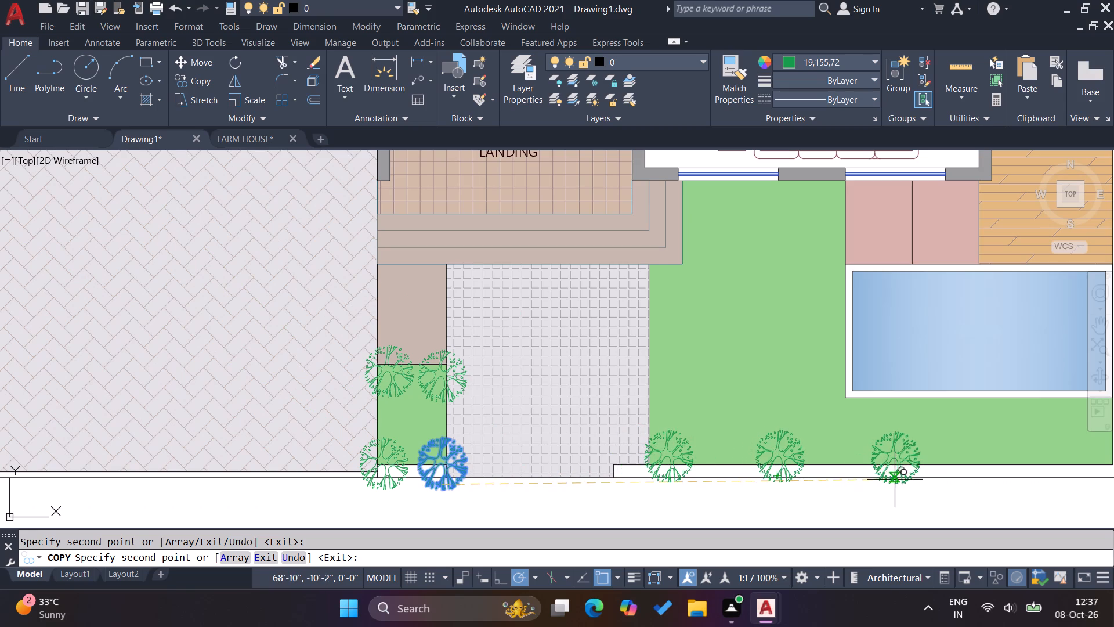
{"action": "left_click", "coordinate": [895, 479]}
{"action": "scroll", "coordinate": [580, 478], "scroll_direction": "down", "scroll_amount": 2}
{"action": "scroll", "coordinate": [737, 478], "scroll_direction": "up", "scroll_amount": 3}
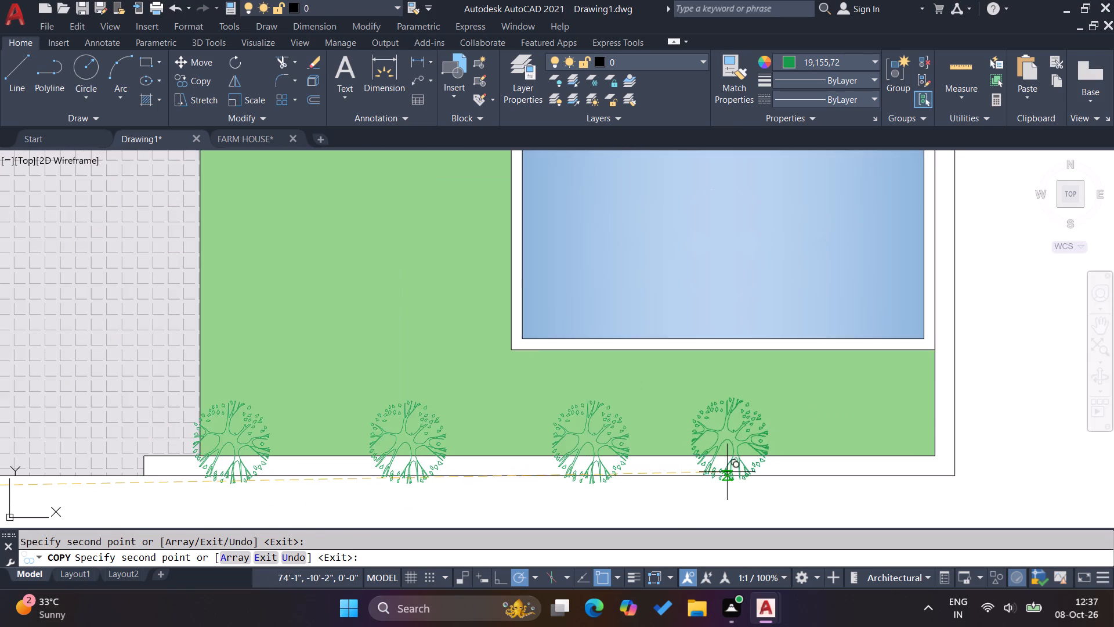
{"action": "left_click", "coordinate": [737, 482]}
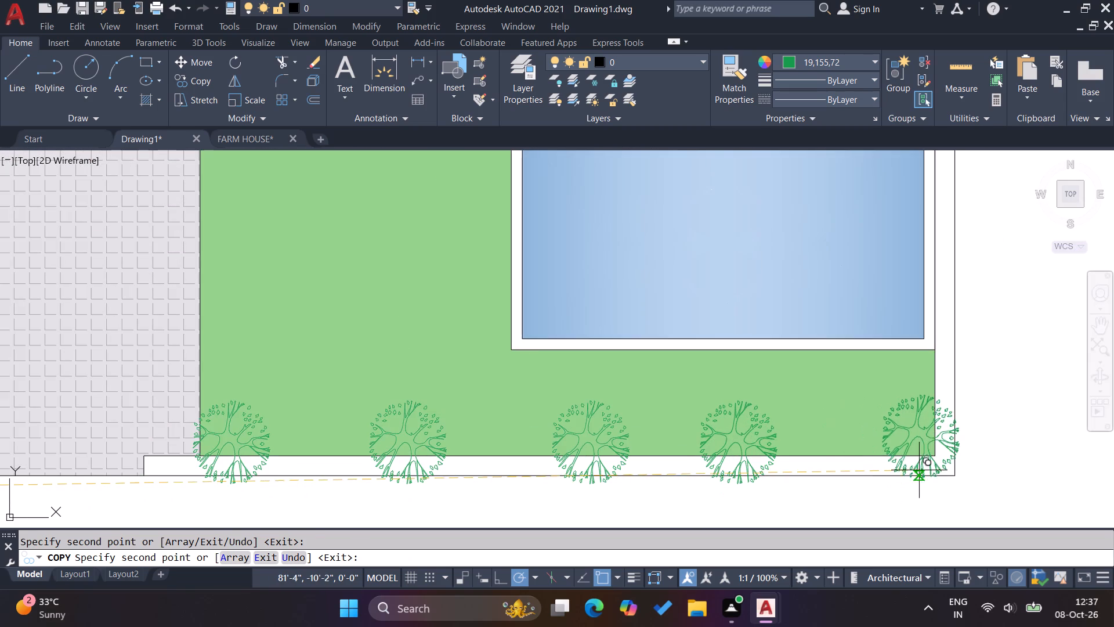
{"action": "left_click", "coordinate": [919, 478]}
{"action": "key", "text": "Escape"}
{"action": "key", "text": "Escape"}
{"action": "key", "text": "Escape"}
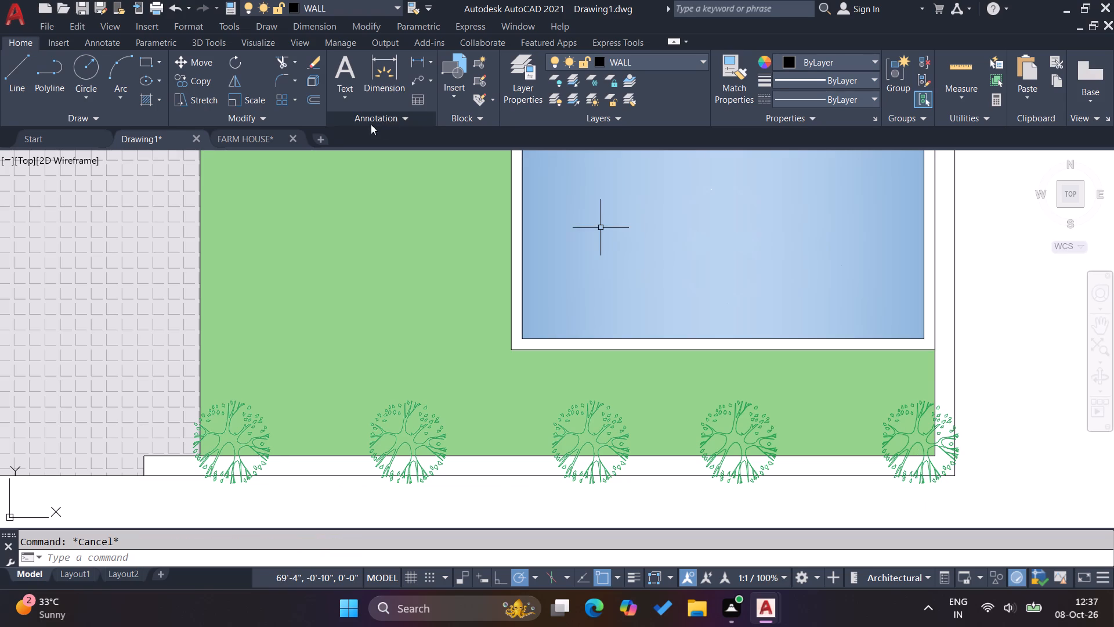
Copy a smaller tree symbol from the FARM HOUSE garden and paste it in Drawing1 beside the first tree of the front row.
{"action": "left_click", "coordinate": [269, 142]}
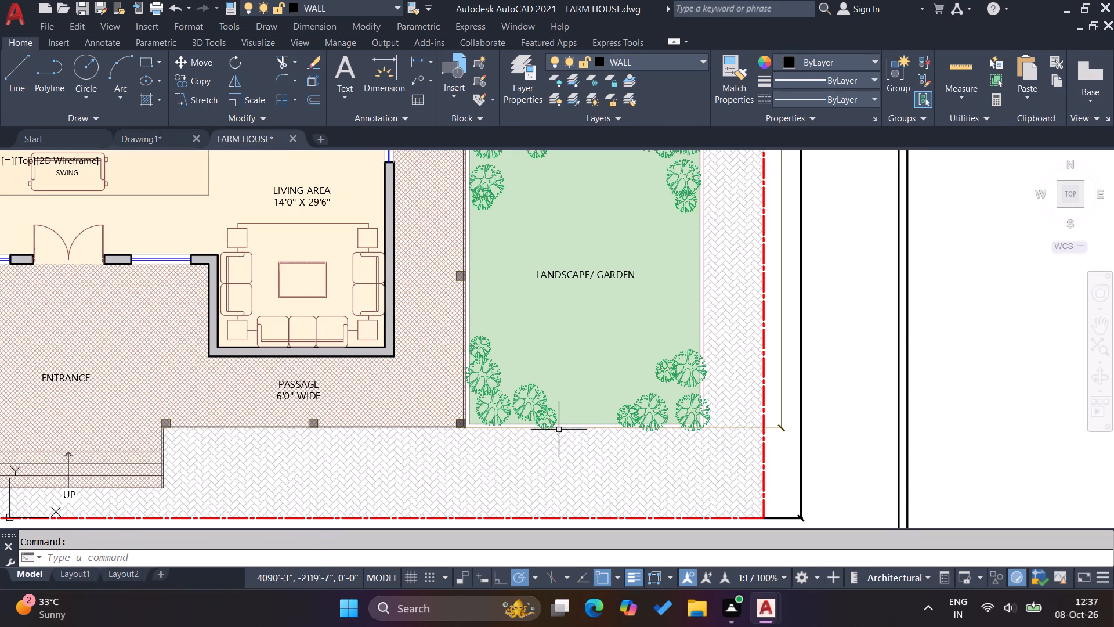
{"action": "left_click", "coordinate": [552, 421]}
{"action": "key", "text": "ctrl+c"}
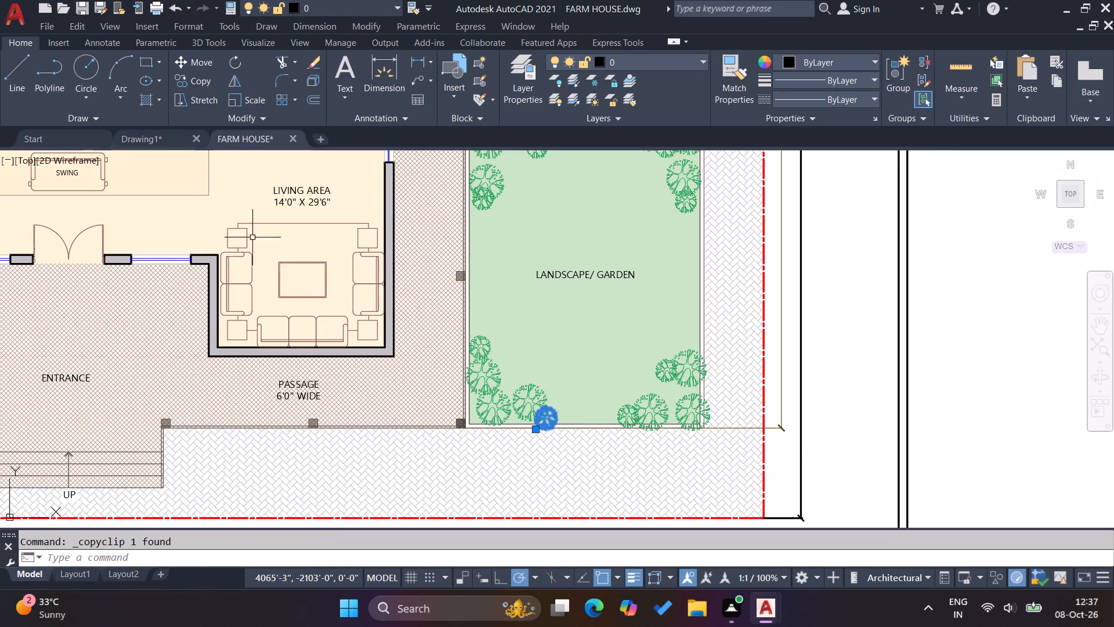
{"action": "left_click", "coordinate": [161, 146]}
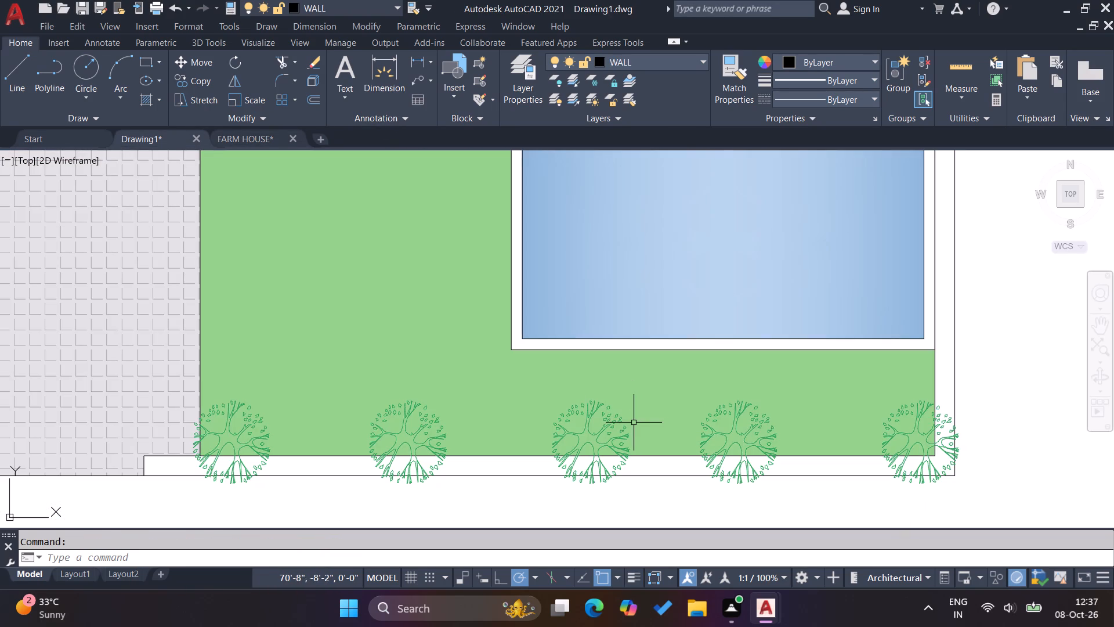
{"action": "key", "text": "ctrl+v"}
{"action": "left_click", "coordinate": [254, 449]}
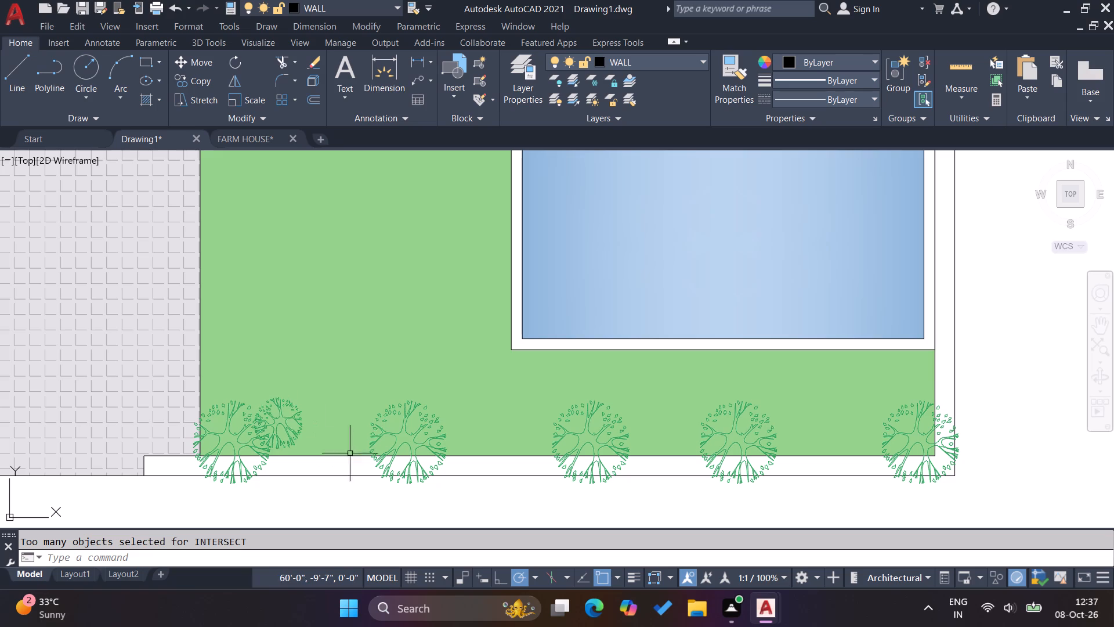
Copy the small tree to five spots between the larger trees along the front compound wall.
{"action": "left_click", "coordinate": [291, 416]}
{"action": "type", "text": "CO"}
{"action": "key", "text": "Return"}
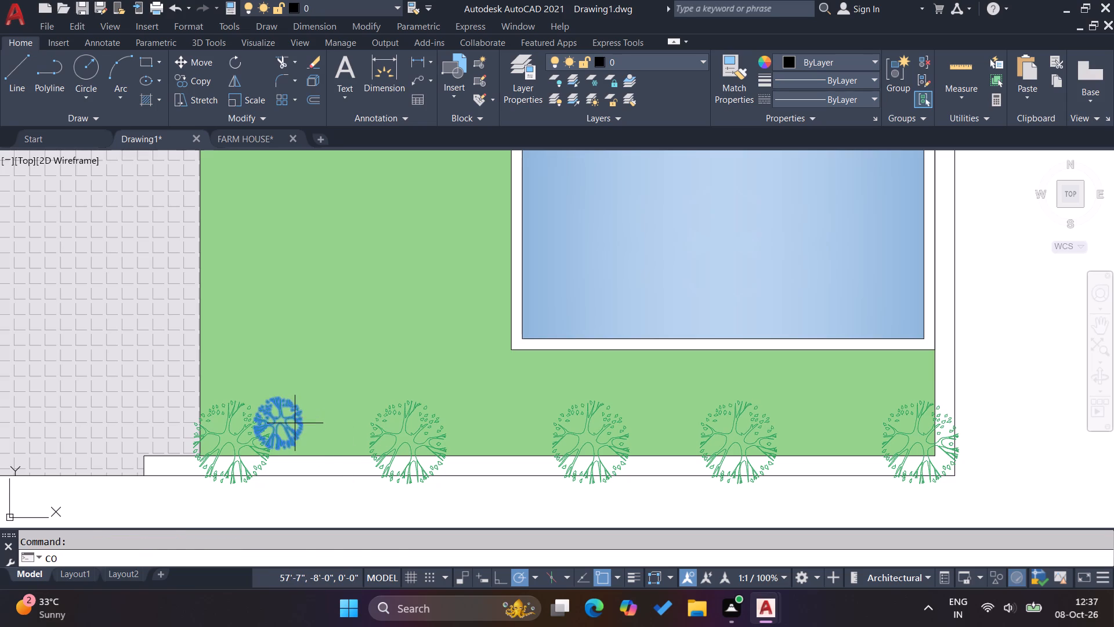
{"action": "left_click", "coordinate": [295, 417]}
{"action": "left_click", "coordinate": [378, 438]}
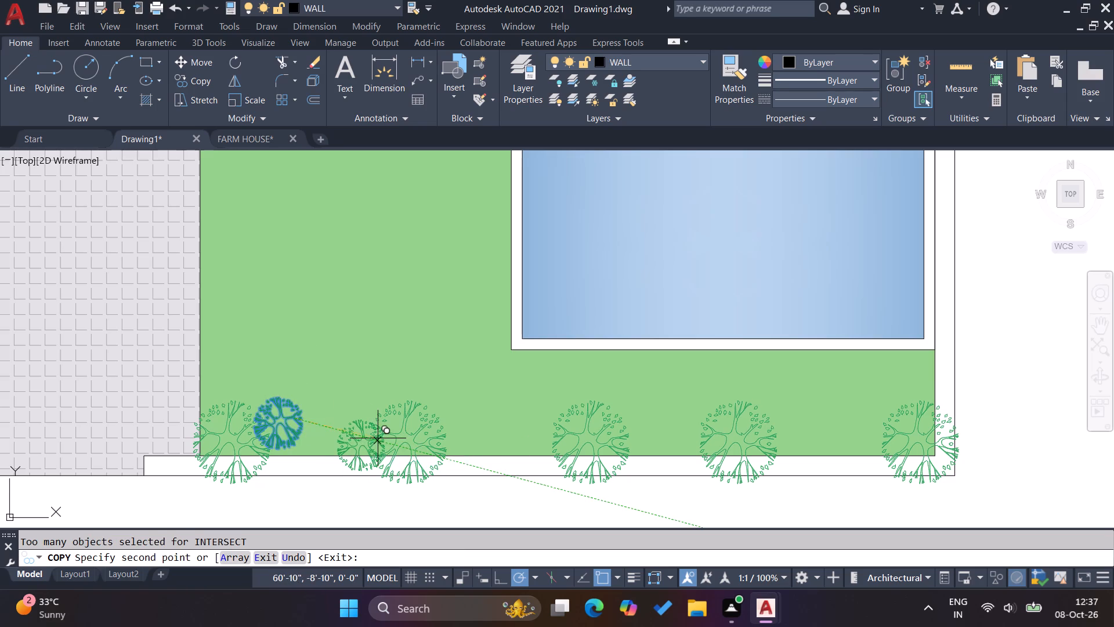
{"action": "left_click", "coordinate": [556, 409]}
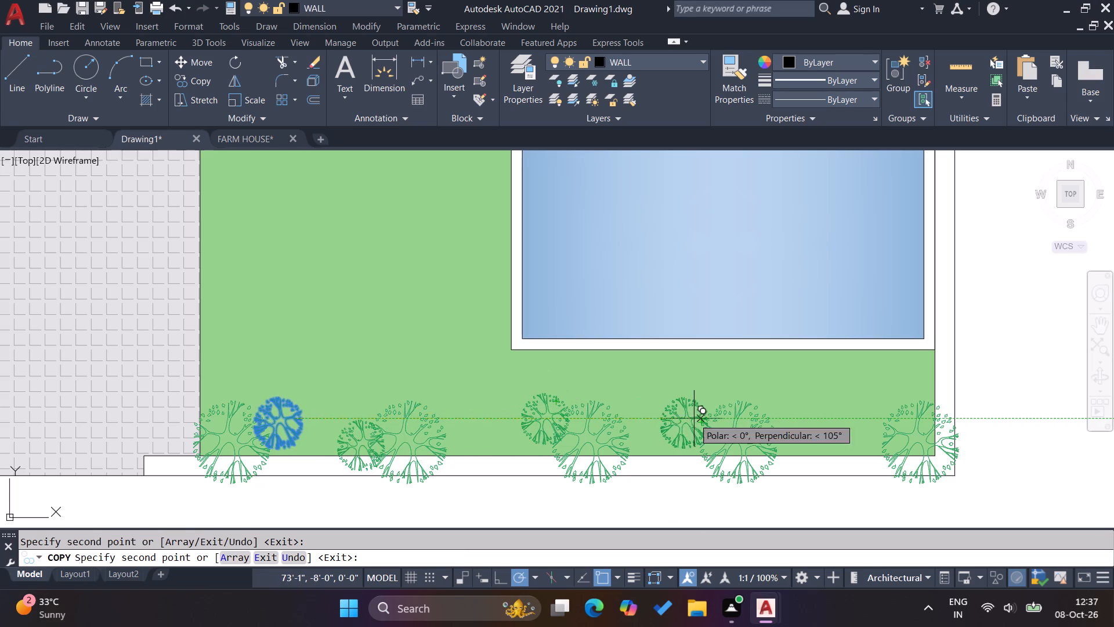
{"action": "left_click", "coordinate": [679, 419]}
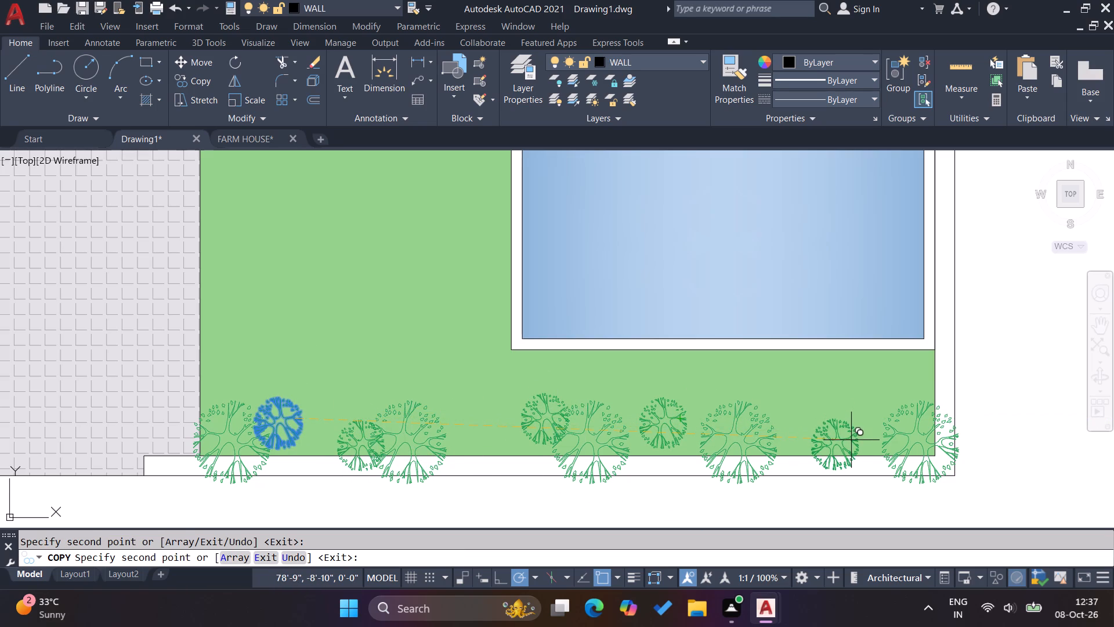
{"action": "left_click", "coordinate": [851, 441]}
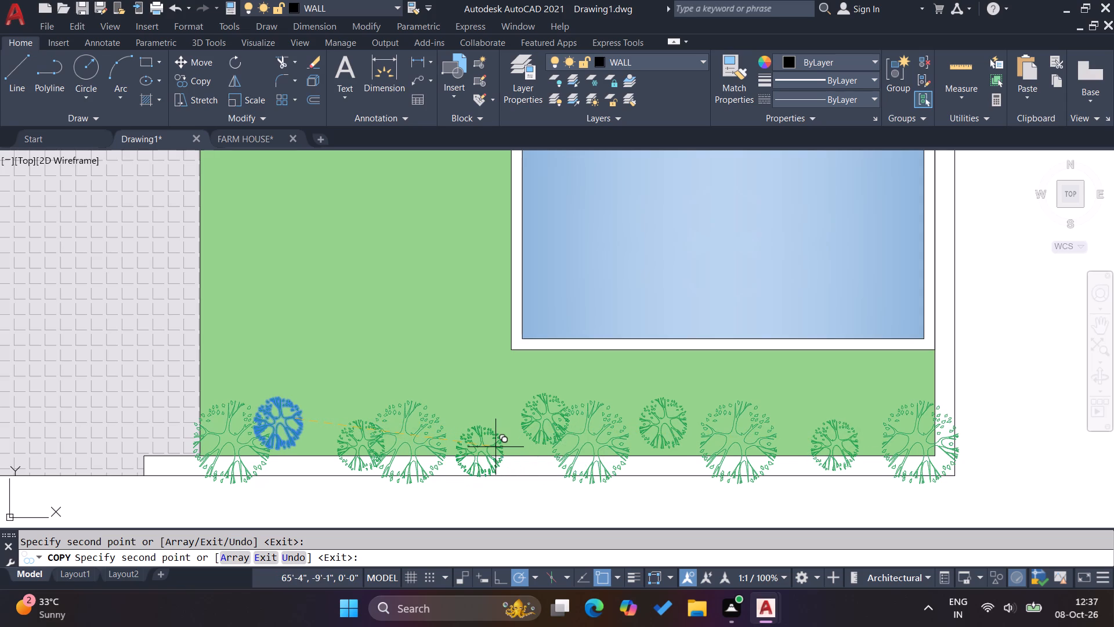
{"action": "left_click", "coordinate": [495, 444]}
{"action": "scroll", "coordinate": [498, 445], "scroll_direction": "down", "scroll_amount": 2}
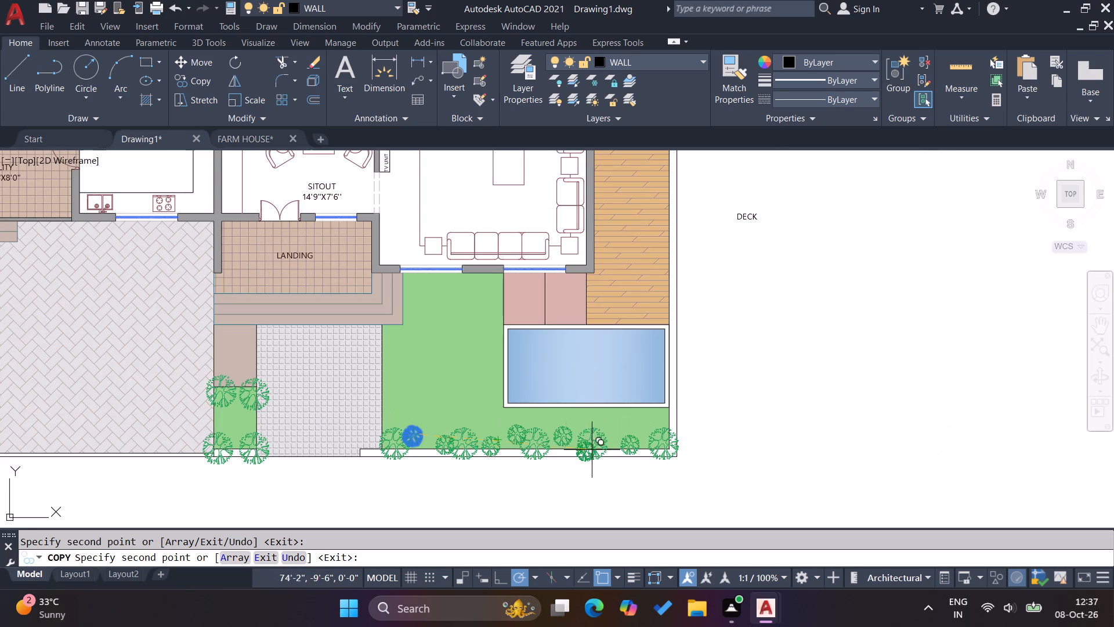
{"action": "key", "text": "Escape"}
{"action": "key", "text": "Escape"}
{"action": "key", "text": "Escape"}
{"action": "scroll", "coordinate": [682, 431], "scroll_direction": "down", "scroll_amount": 2}
{"action": "key", "text": "Escape"}
{"action": "key", "text": "Escape"}
{"action": "key", "text": "Escape"}
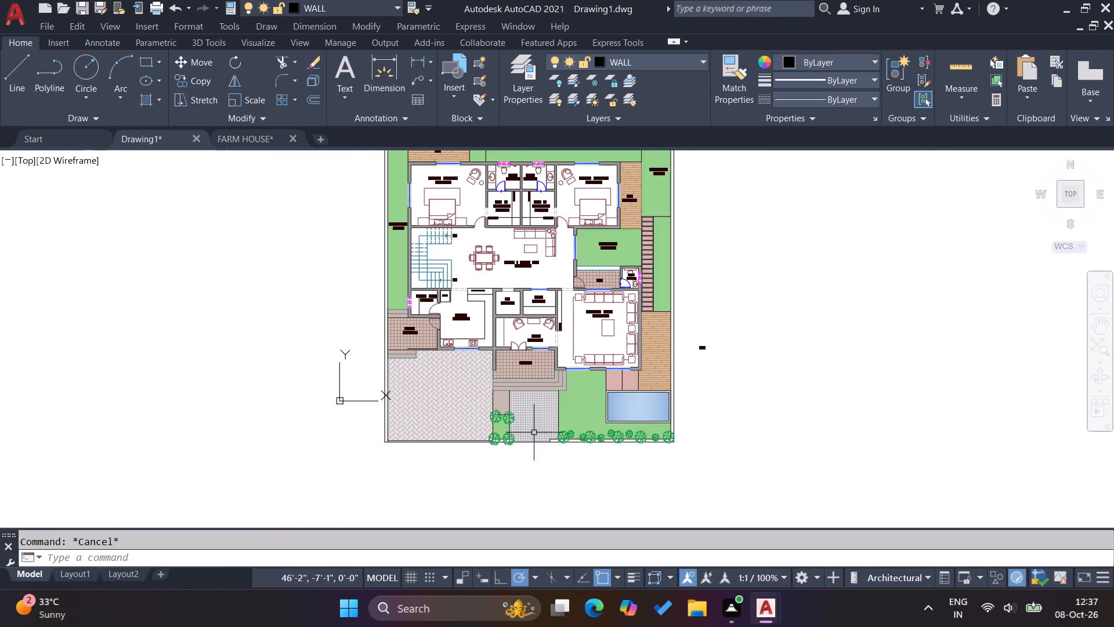
Copy the UTILITY room label onto the herringbone-paved area in front of the kitchen.
{"action": "scroll", "coordinate": [534, 420], "scroll_direction": "up", "scroll_amount": 2}
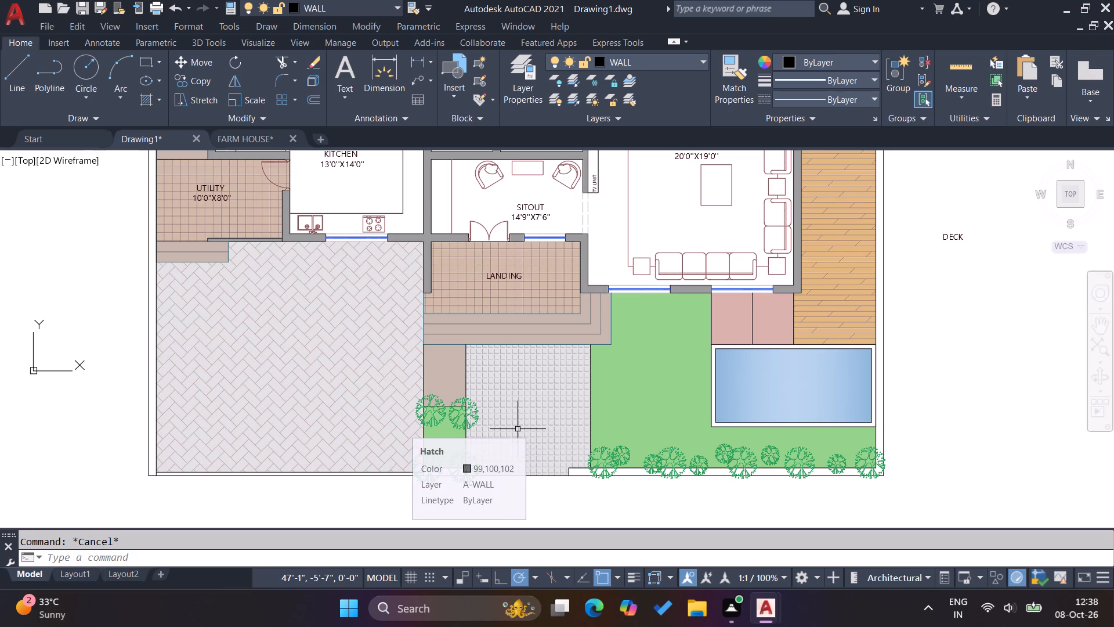
{"action": "left_click", "coordinate": [227, 200]}
{"action": "key", "text": "c"}
{"action": "key", "text": "o"}
{"action": "key", "text": "Return"}
{"action": "left_click", "coordinate": [223, 210]}
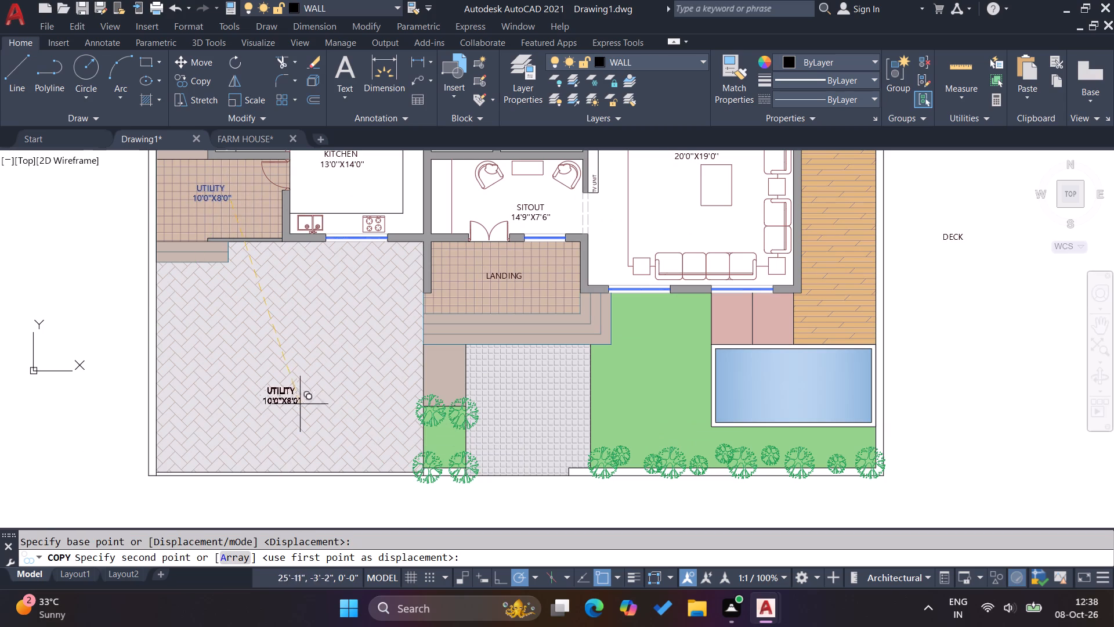
{"action": "left_click", "coordinate": [302, 362]}
{"action": "key", "text": "Escape"}
{"action": "key", "text": "Escape"}
Look over the plan sheets in the FARM HOUSE drawing, then return to Drawing1.
{"action": "left_click", "coordinate": [270, 148]}
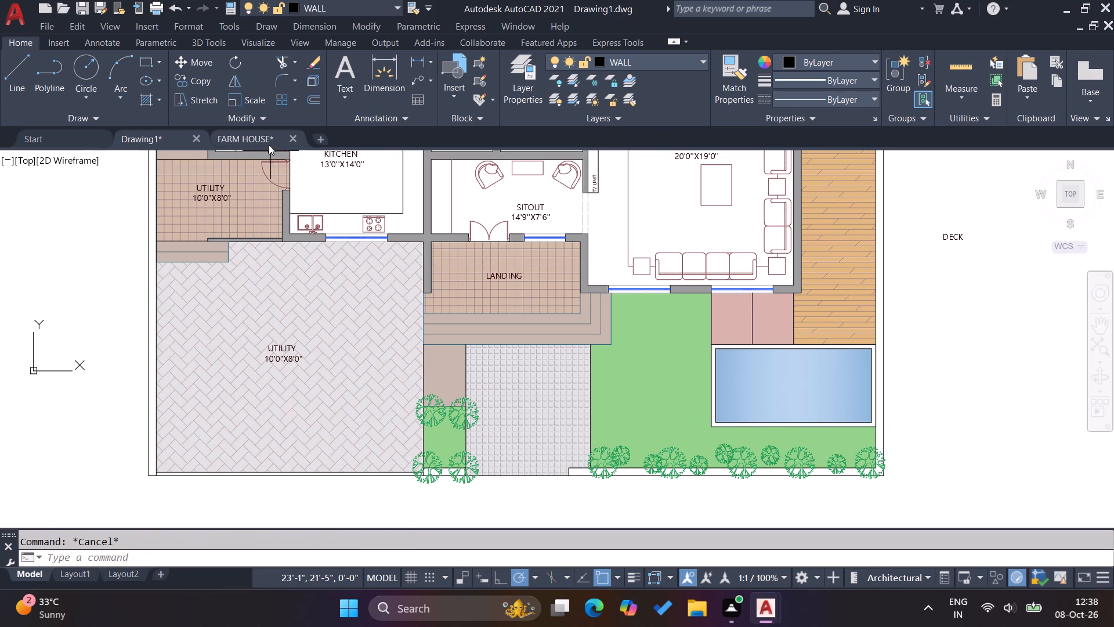
{"action": "left_click", "coordinate": [269, 144]}
{"action": "scroll", "coordinate": [455, 326], "scroll_direction": "down", "scroll_amount": 3}
{"action": "scroll", "coordinate": [538, 380], "scroll_direction": "down", "scroll_amount": 3}
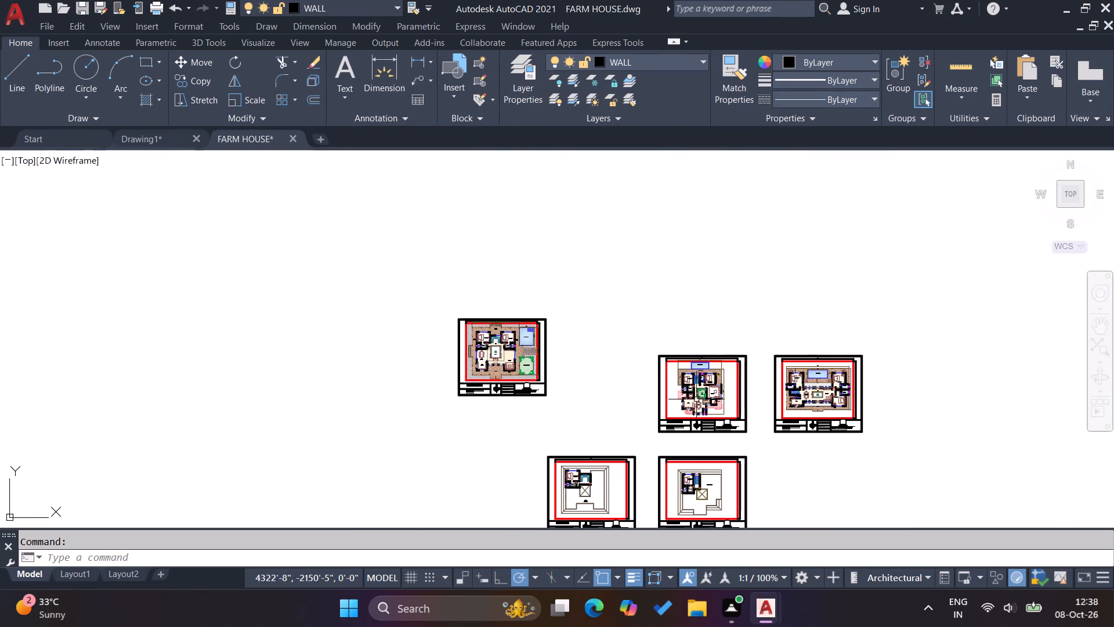
{"action": "scroll", "coordinate": [729, 418], "scroll_direction": "up", "scroll_amount": 3}
{"action": "scroll", "coordinate": [483, 293], "scroll_direction": "down", "scroll_amount": 2}
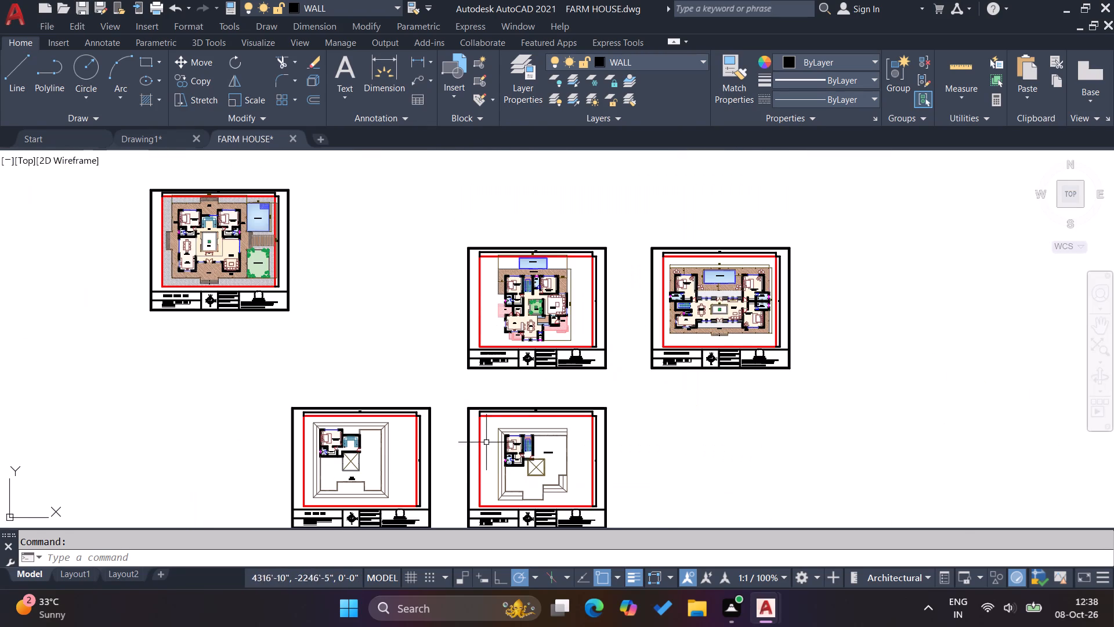
{"action": "scroll", "coordinate": [728, 314], "scroll_direction": "up", "scroll_amount": 3}
{"action": "scroll", "coordinate": [714, 233], "scroll_direction": "down", "scroll_amount": 4}
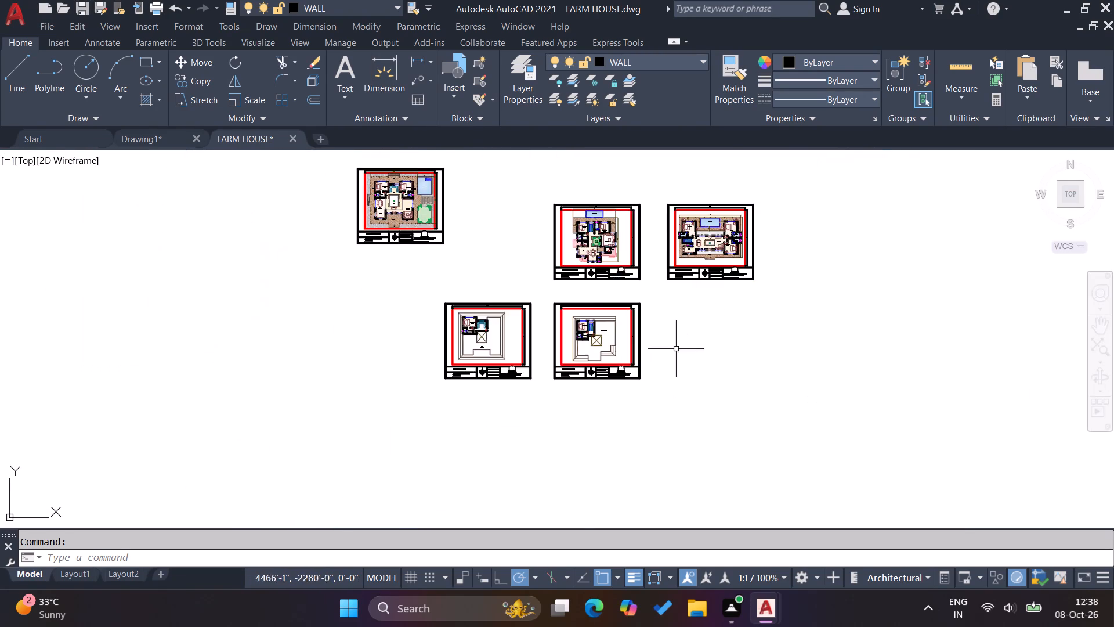
{"action": "scroll", "coordinate": [643, 364], "scroll_direction": "down", "scroll_amount": 2}
{"action": "scroll", "coordinate": [613, 331], "scroll_direction": "up", "scroll_amount": 4}
{"action": "left_click", "coordinate": [150, 135]}
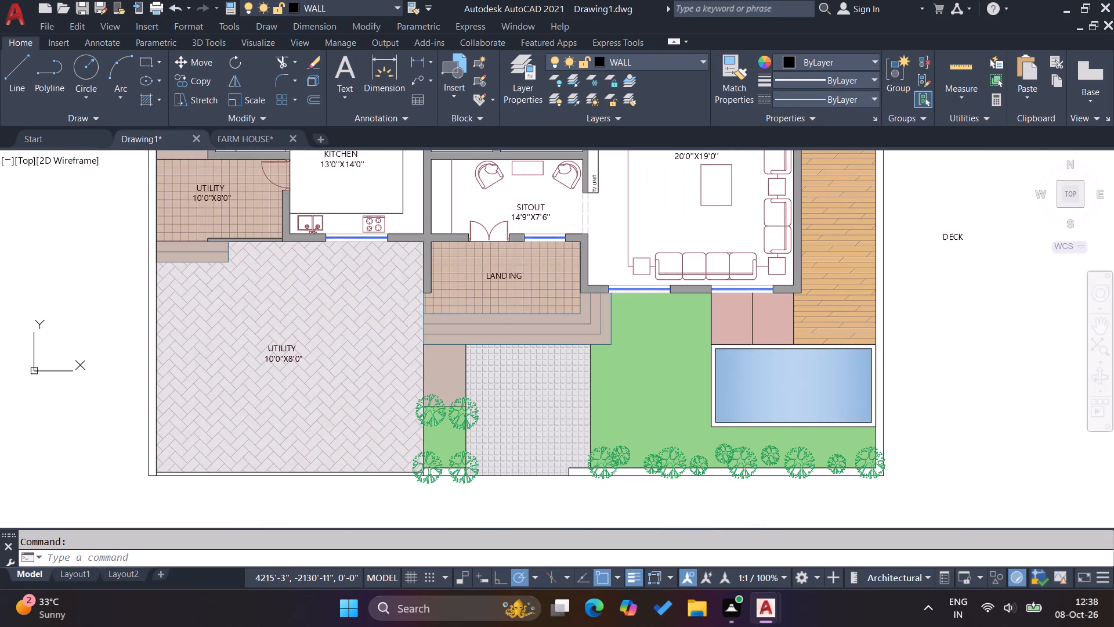
Measure the herringbone-paved area's width and depth with temporary linear dimensions.
{"action": "scroll", "coordinate": [254, 352], "scroll_direction": "up", "scroll_amount": 2}
{"action": "scroll", "coordinate": [352, 352], "scroll_direction": "down", "scroll_amount": 1}
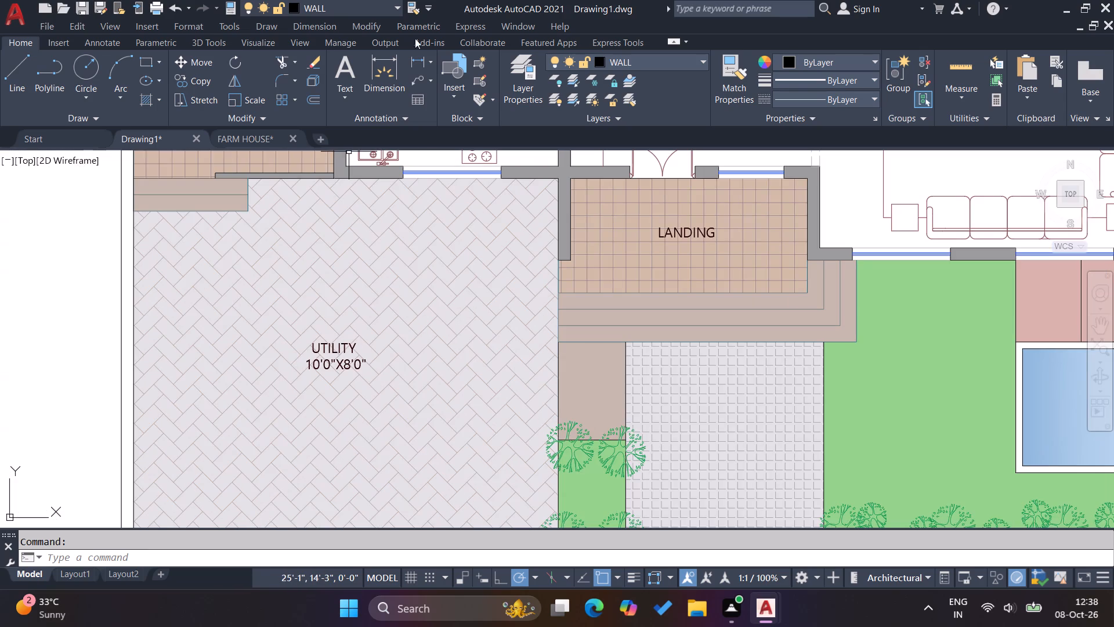
{"action": "left_click", "coordinate": [417, 59]}
{"action": "left_click", "coordinate": [132, 284]}
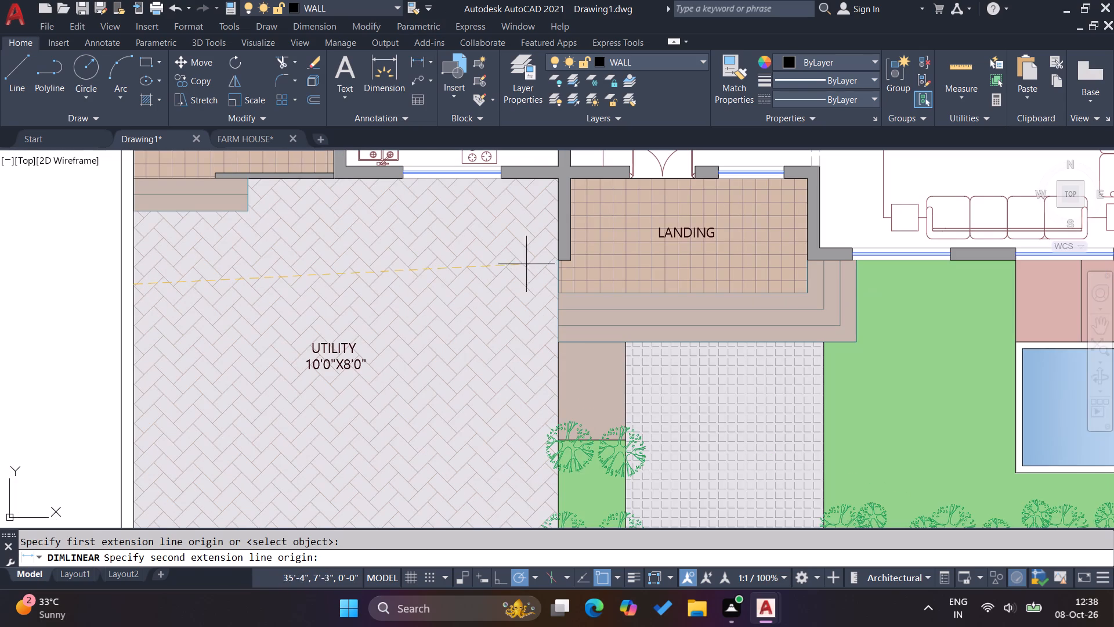
{"action": "left_click", "coordinate": [557, 290]}
{"action": "key", "text": "Escape"}
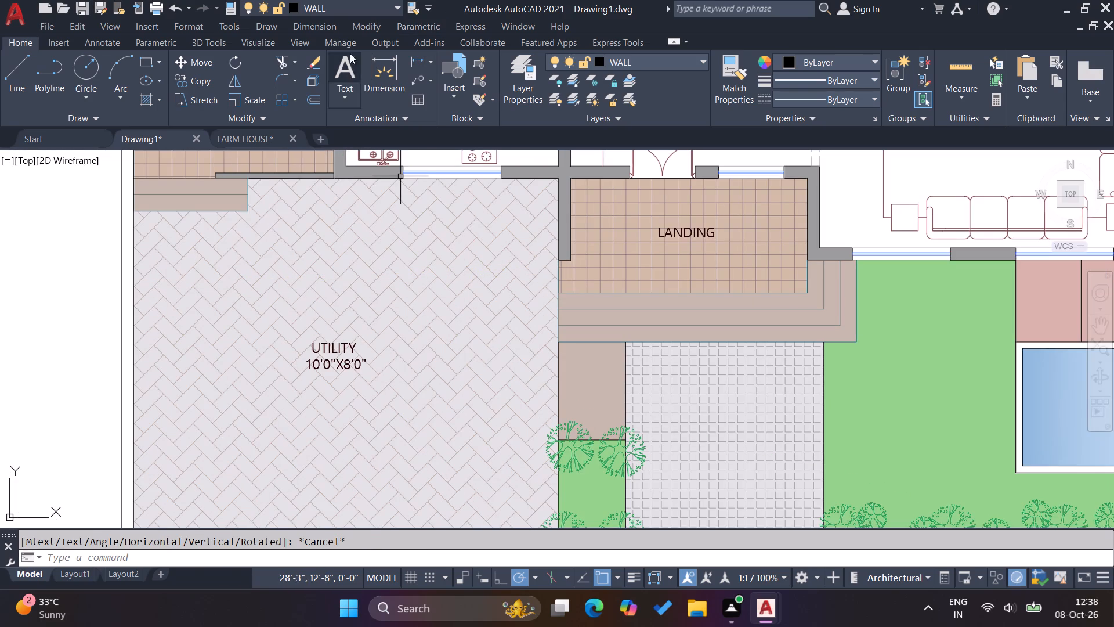
{"action": "left_click", "coordinate": [418, 60]}
{"action": "left_click", "coordinate": [526, 176]}
{"action": "scroll", "coordinate": [526, 173], "scroll_direction": "down", "scroll_amount": 1}
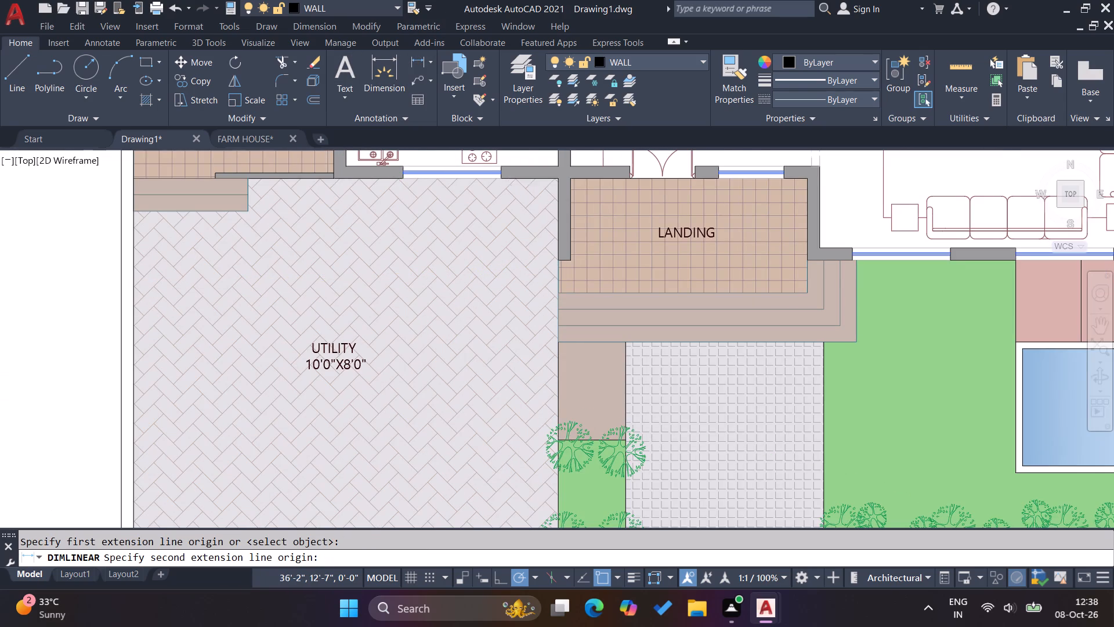
{"action": "scroll", "coordinate": [526, 173], "scroll_direction": "down", "scroll_amount": 1}
{"action": "scroll", "coordinate": [519, 309], "scroll_direction": "up", "scroll_amount": 3}
{"action": "left_click", "coordinate": [532, 349]}
{"action": "scroll", "coordinate": [522, 348], "scroll_direction": "down", "scroll_amount": 1}
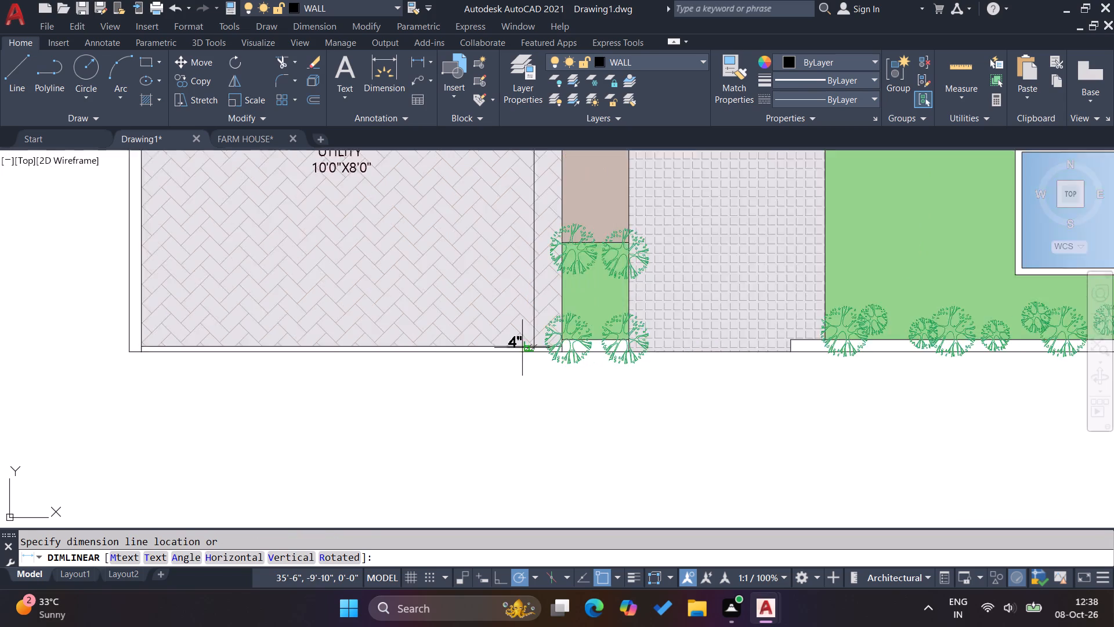
{"action": "scroll", "coordinate": [522, 348], "scroll_direction": "down", "scroll_amount": 1}
{"action": "key", "text": "Escape"}
{"action": "key", "text": "Escape"}
Rewrite the copied UTILITY label on the herringbone-paved area as PARKING with the size 26'0"X22'0".
{"action": "scroll", "coordinate": [398, 244], "scroll_direction": "up", "scroll_amount": 2}
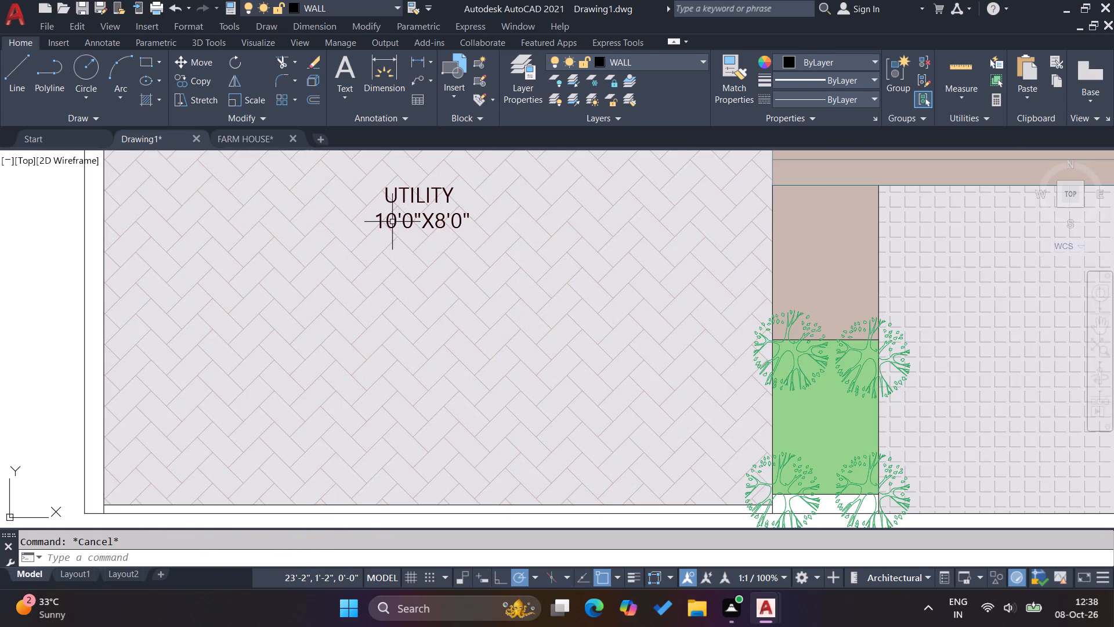
{"action": "double_click", "coordinate": [395, 224]}
{"action": "key", "text": "BackSpace"}
{"action": "key", "text": "BackSpace"}
{"action": "type", "text": "26"}
{"action": "left_click", "coordinate": [444, 222]}
{"action": "key", "text": "BackSpace"}
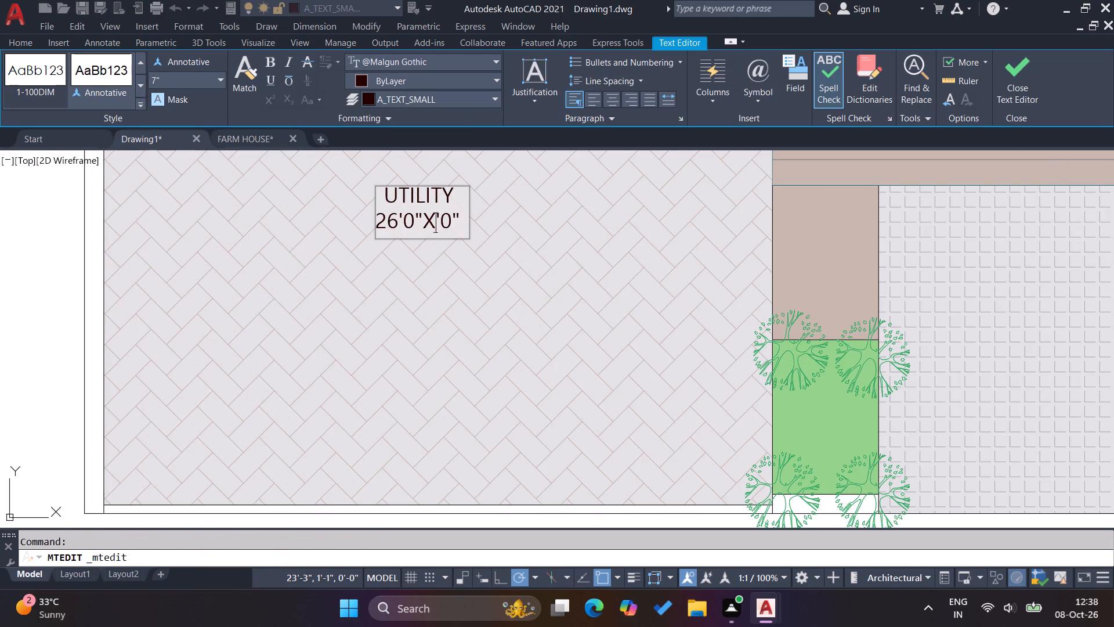
{"action": "type", "text": "22"}
{"action": "left_click_drag", "start_coordinate": [453, 200], "coordinate": [386, 197]}
{"action": "type", "text": "PARKING"}
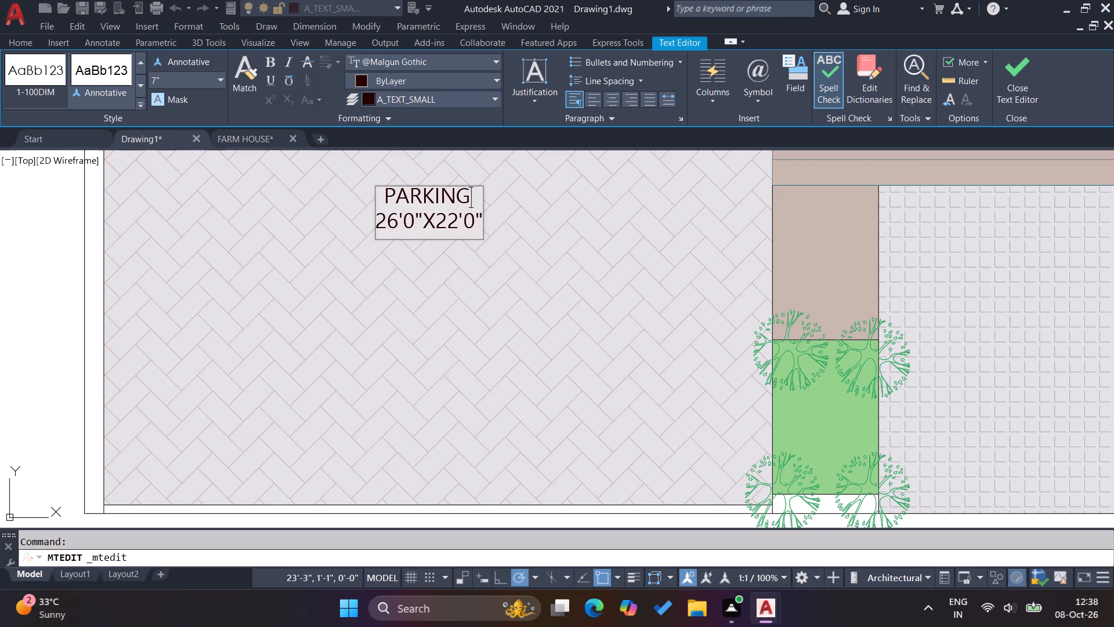
{"action": "left_click", "coordinate": [385, 195]}
{"action": "key", "text": "BackSpace"}
{"action": "key", "text": "space"}
{"action": "scroll", "coordinate": [459, 239], "scroll_direction": "down", "scroll_amount": 2}
{"action": "left_click", "coordinate": [290, 284]}
{"action": "key", "text": "Escape"}
{"action": "scroll", "coordinate": [489, 349], "scroll_direction": "down", "scroll_amount": 1}
{"action": "key", "text": "Escape"}
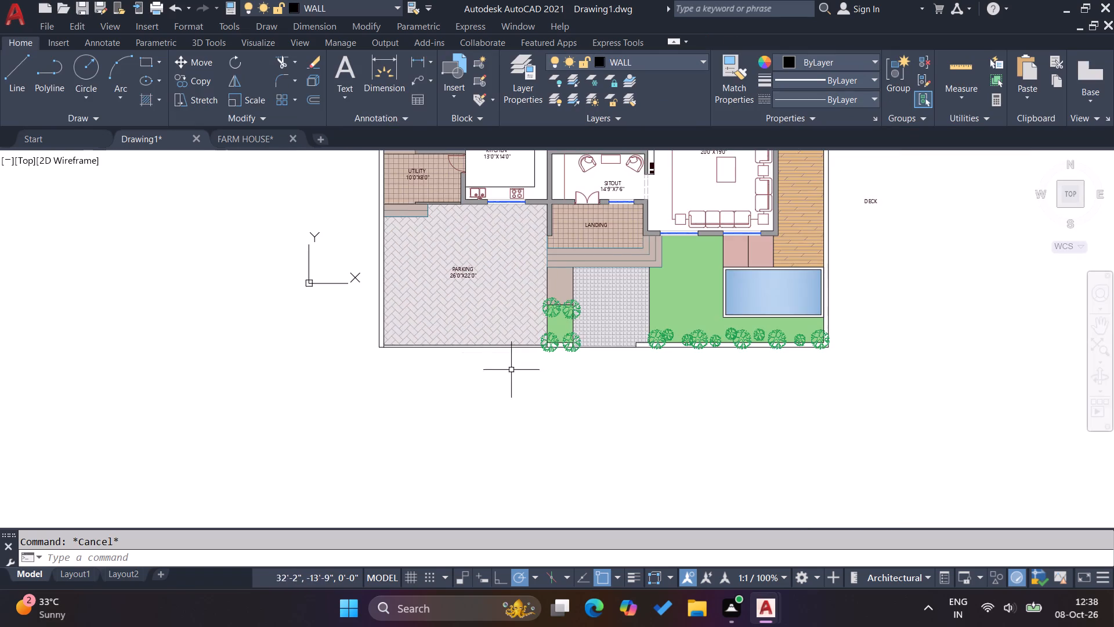
{"action": "key", "text": "Escape"}
{"action": "scroll", "coordinate": [614, 366], "scroll_direction": "down", "scroll_amount": 1}
{"action": "key", "text": "Escape"}
{"action": "scroll", "coordinate": [633, 339], "scroll_direction": "up", "scroll_amount": 1}
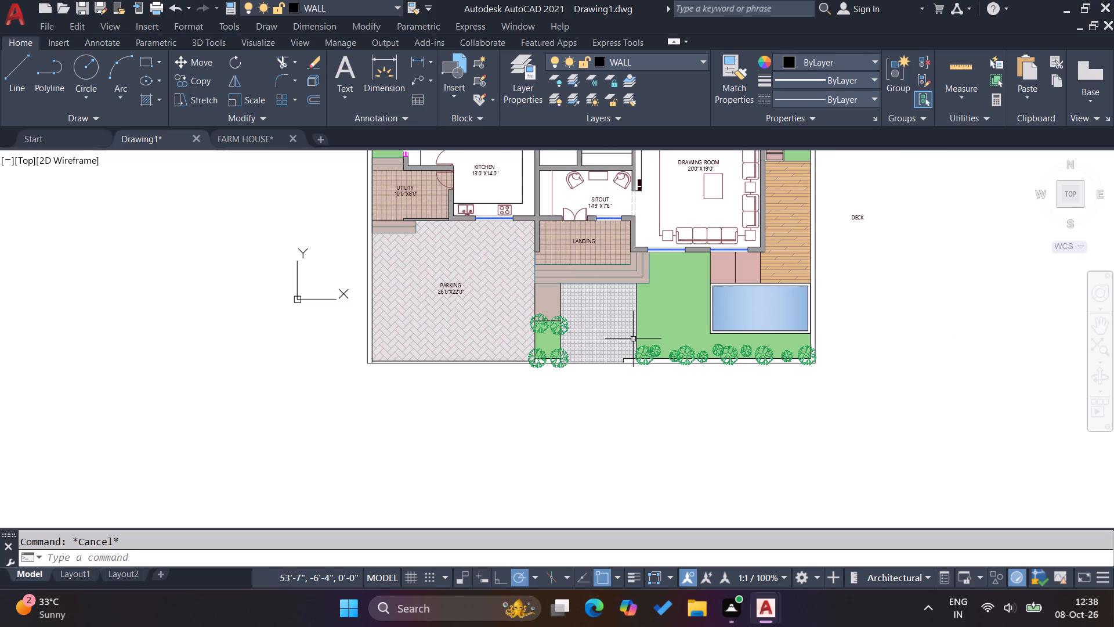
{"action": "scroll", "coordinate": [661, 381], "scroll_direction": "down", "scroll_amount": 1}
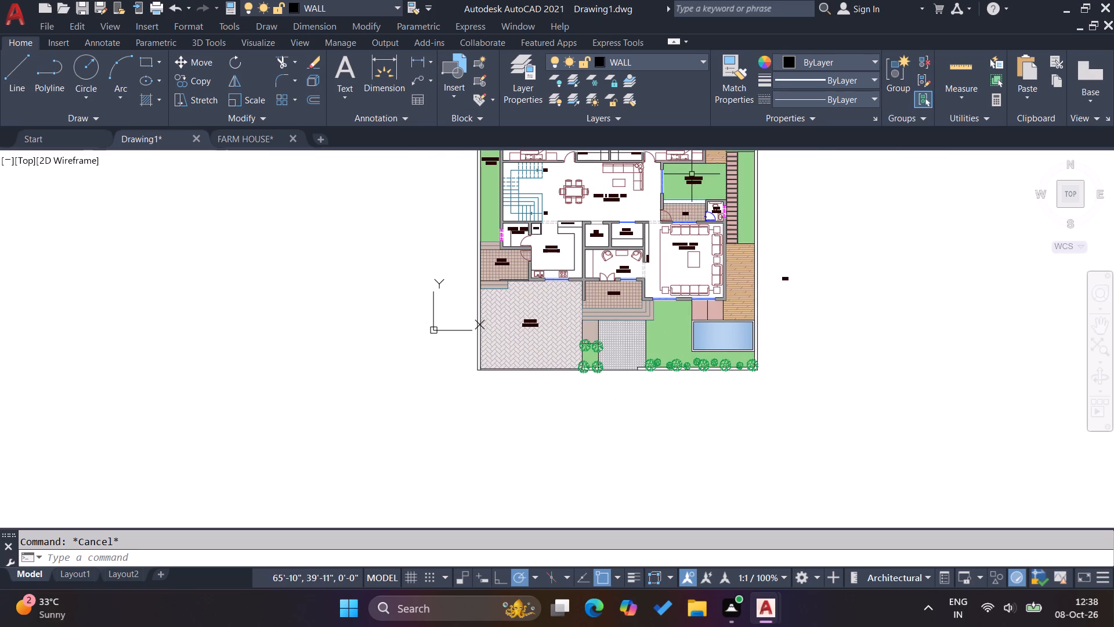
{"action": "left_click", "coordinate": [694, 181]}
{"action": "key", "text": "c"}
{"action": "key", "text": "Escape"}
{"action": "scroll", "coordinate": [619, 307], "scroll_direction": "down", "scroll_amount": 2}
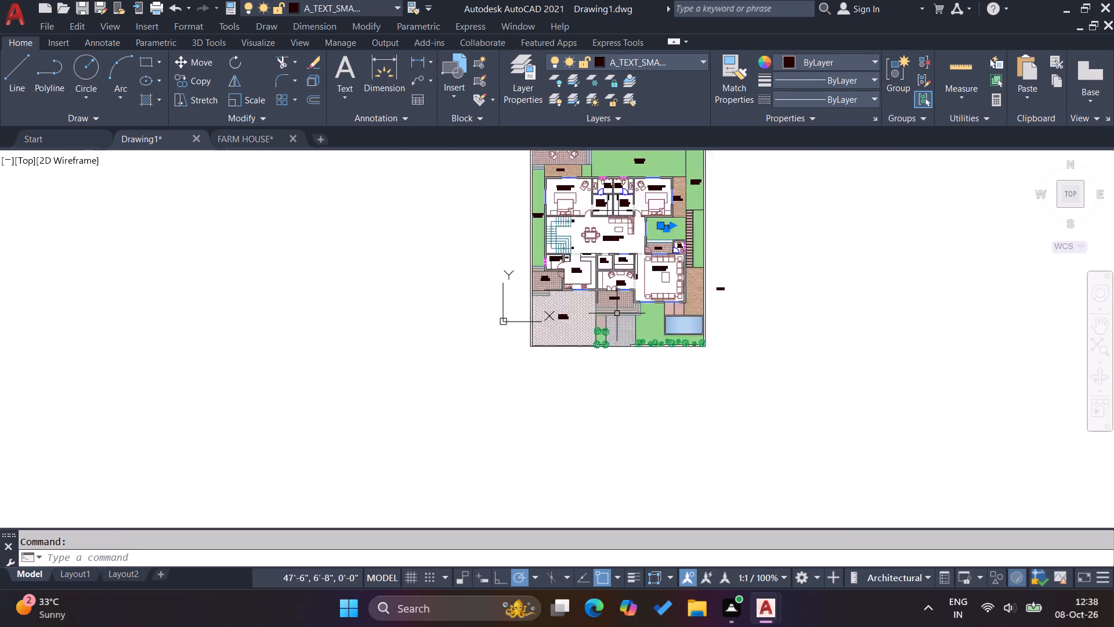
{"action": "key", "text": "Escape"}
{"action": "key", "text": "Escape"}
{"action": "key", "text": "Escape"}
Copy a LANDSCAPE GARDEN label onto the front green area beside the swimming pool.
{"action": "scroll", "coordinate": [664, 228], "scroll_direction": "up", "scroll_amount": 2}
{"action": "left_click", "coordinate": [667, 239]}
{"action": "type", "text": "CO"}
{"action": "key", "text": "Return"}
{"action": "left_click", "coordinate": [668, 240]}
{"action": "scroll", "coordinate": [650, 475], "scroll_direction": "up", "scroll_amount": 3}
{"action": "left_click", "coordinate": [444, 448]}
{"action": "key", "text": "Escape"}
{"action": "scroll", "coordinate": [558, 463], "scroll_direction": "down", "scroll_amount": 2}
{"action": "key", "text": "Escape"}
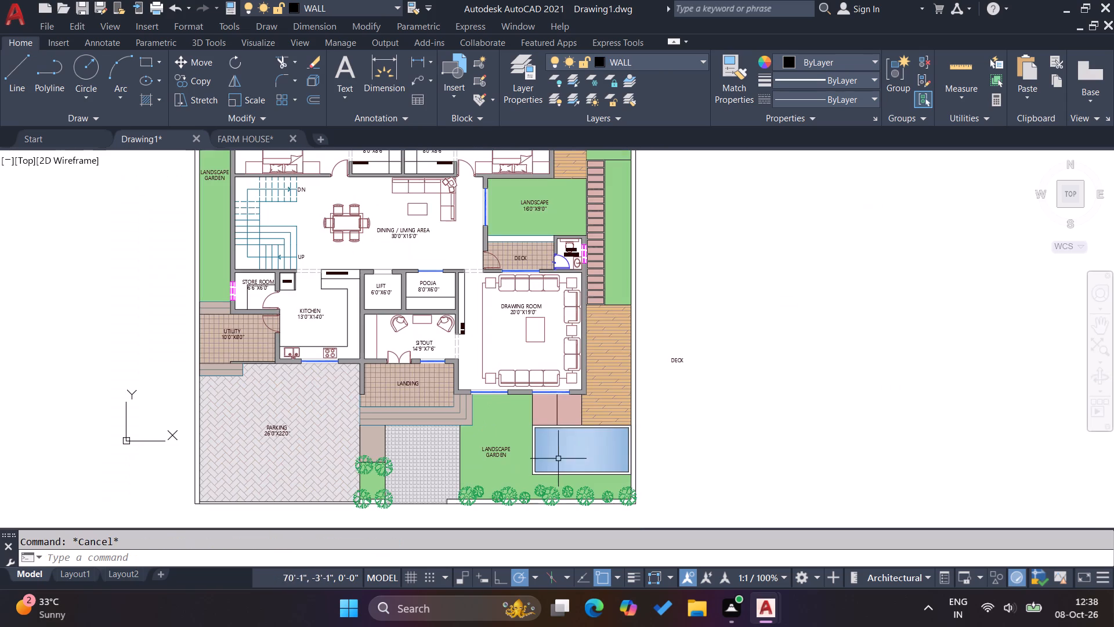
Move the stray DECK label from outside the compound wall onto the wooden deck beside the drawing room.
{"action": "key", "text": "Escape"}
{"action": "left_click", "coordinate": [676, 376]}
{"action": "left_click", "coordinate": [654, 329]}
{"action": "key", "text": "m"}
{"action": "key", "text": "Return"}
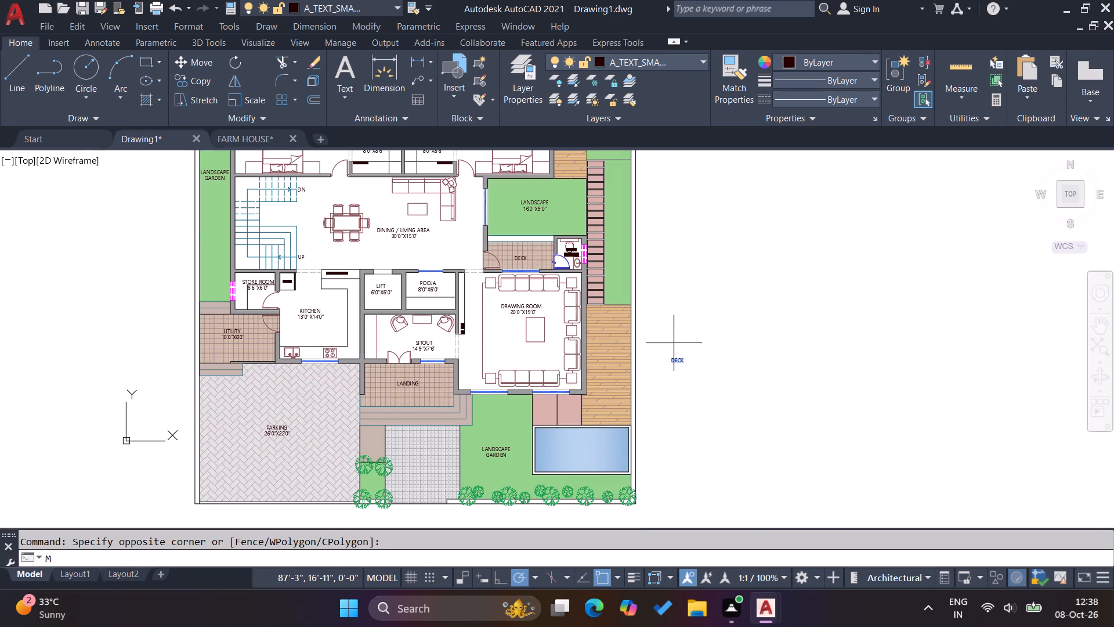
{"action": "left_click", "coordinate": [681, 361]}
{"action": "scroll", "coordinate": [594, 382], "scroll_direction": "up", "scroll_amount": 2}
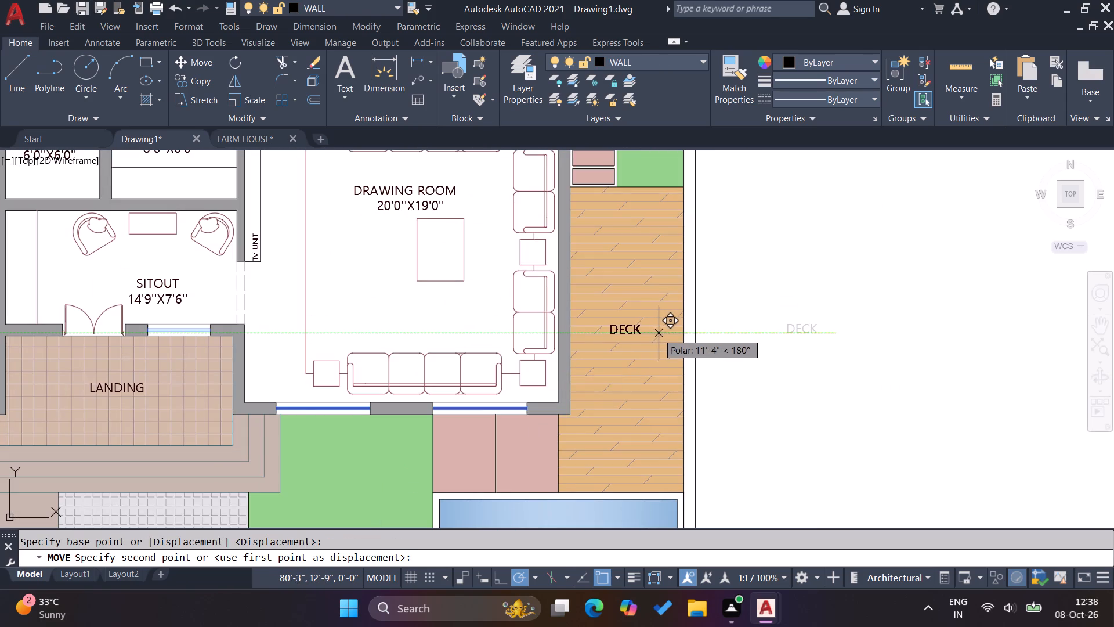
{"action": "left_click", "coordinate": [662, 333]}
{"action": "key", "text": "Escape"}
Copy the DECK label from the wooden deck beside the drawing room onto the swimming pool.
{"action": "left_click", "coordinate": [632, 334]}
{"action": "type", "text": "CO"}
{"action": "key", "text": "Return"}
{"action": "left_click", "coordinate": [631, 334]}
{"action": "scroll", "coordinate": [640, 315], "scroll_direction": "down", "scroll_amount": 2}
{"action": "scroll", "coordinate": [617, 405], "scroll_direction": "up", "scroll_amount": 3}
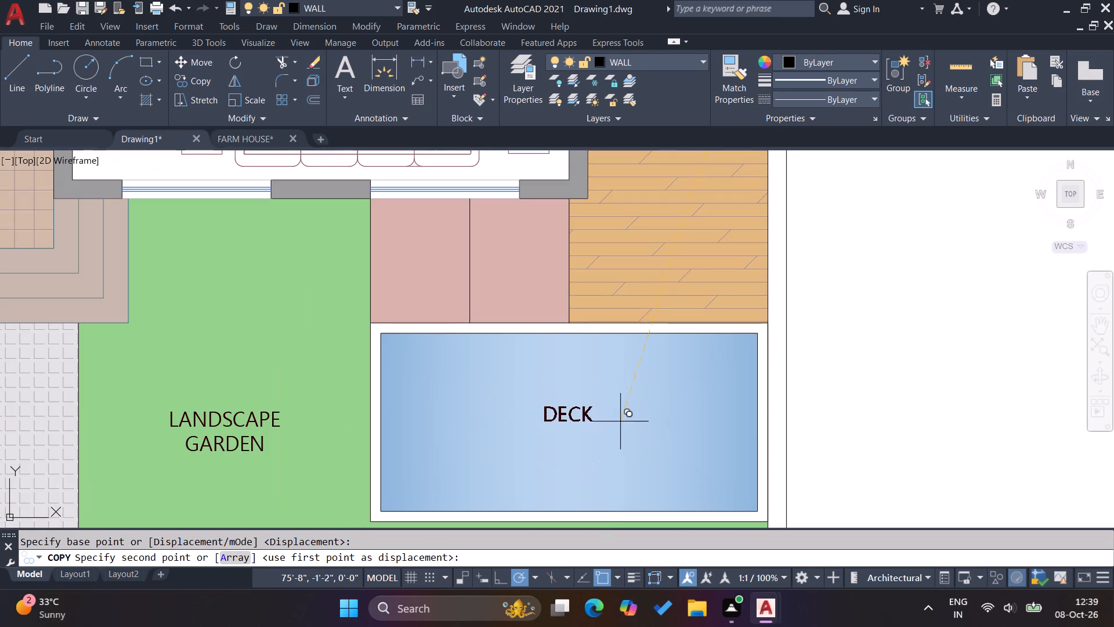
{"action": "left_click", "coordinate": [621, 428]}
{"action": "key", "text": "Escape"}
{"action": "key", "text": "Escape"}
Change the copied pool label to SWIMMING POOL and widen its text frame so it fits on one line.
{"action": "double_click", "coordinate": [585, 424]}
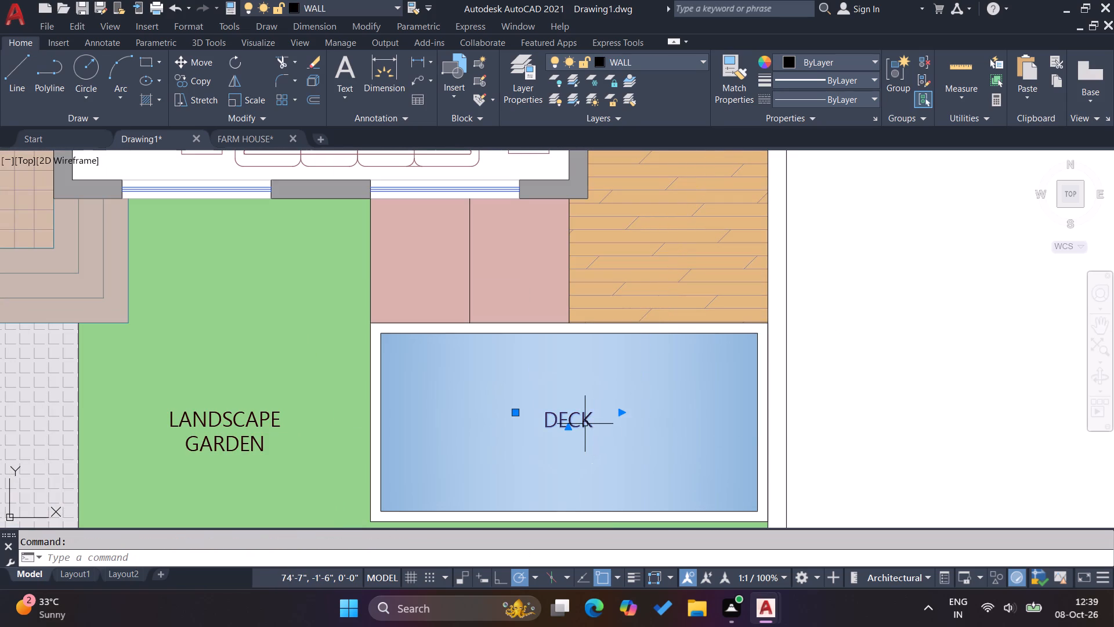
{"action": "left_click_drag", "start_coordinate": [598, 423], "coordinate": [530, 409]}
{"action": "type", "text": "SWIMMING POOL"}
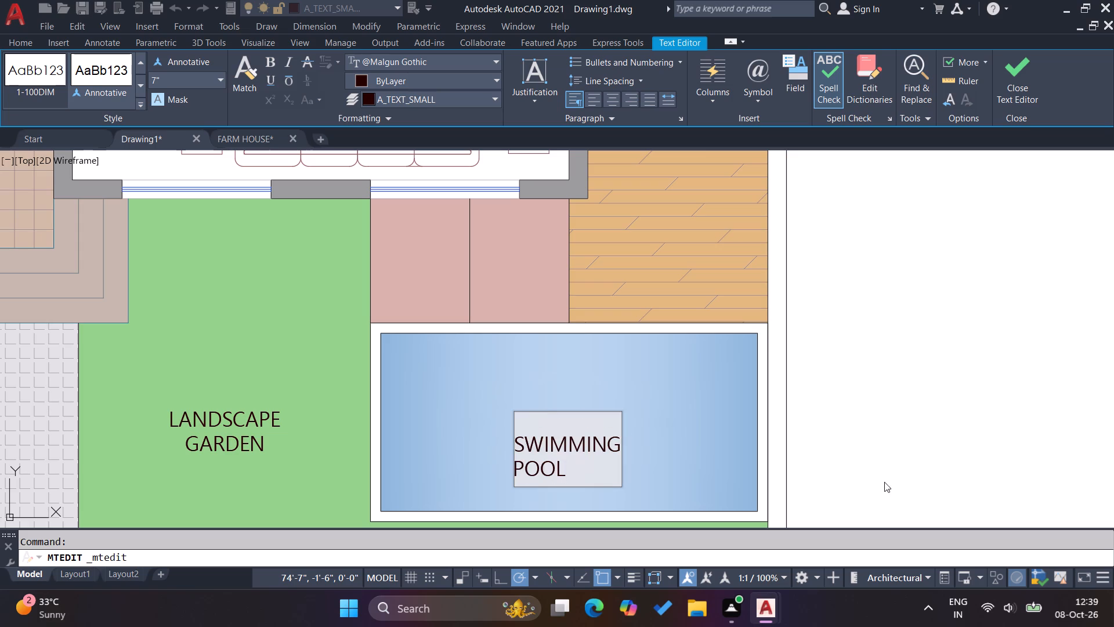
{"action": "left_click", "coordinate": [912, 450]}
{"action": "left_click", "coordinate": [580, 452]}
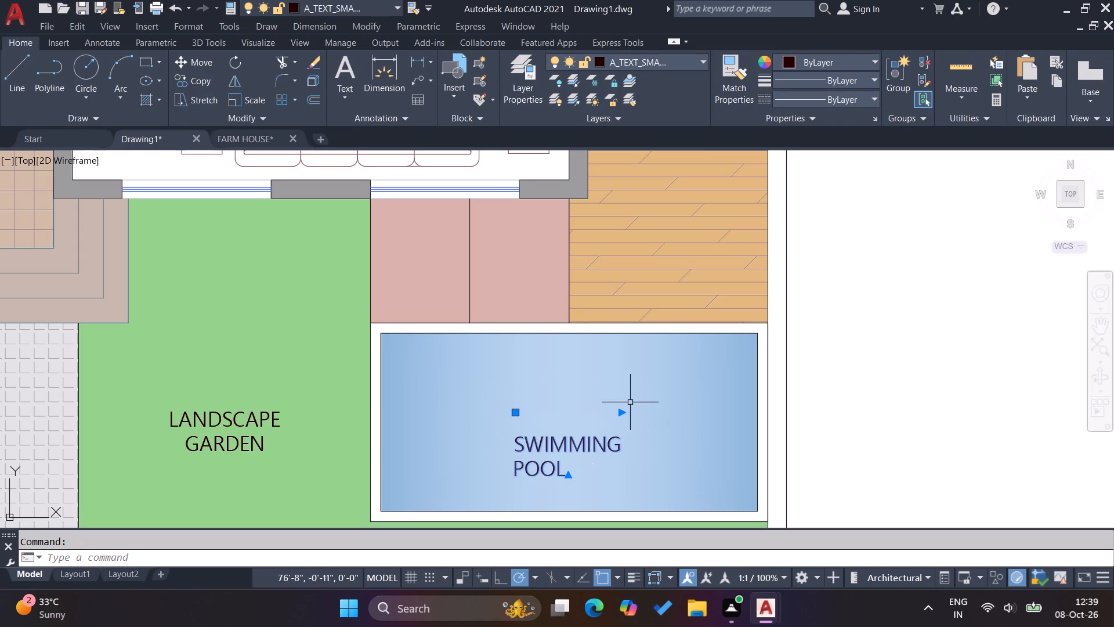
{"action": "left_click", "coordinate": [619, 414]}
{"action": "left_click", "coordinate": [714, 417]}
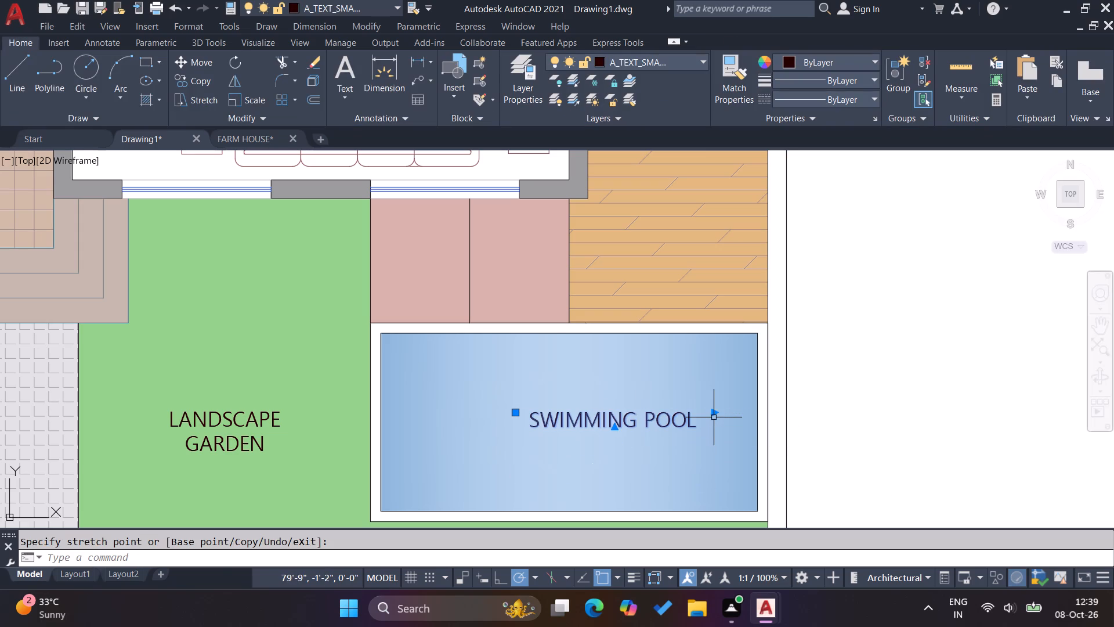
{"action": "key", "text": "Escape"}
{"action": "key", "text": "Escape"}
Move the SWIMMING POOL label horizontally to centre it in the pool.
{"action": "left_click", "coordinate": [690, 425]}
{"action": "key", "text": "m"}
{"action": "key", "text": "Return"}
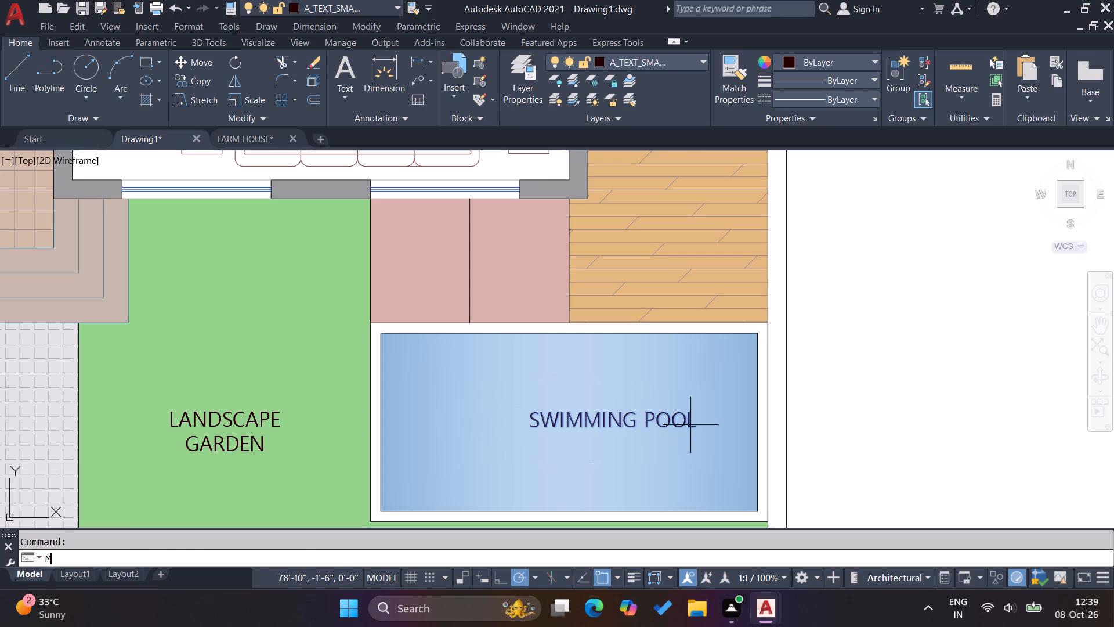
{"action": "scroll", "coordinate": [617, 420], "scroll_direction": "up", "scroll_amount": 2}
{"action": "left_click", "coordinate": [624, 434]}
{"action": "scroll", "coordinate": [652, 421], "scroll_direction": "down", "scroll_amount": 1}
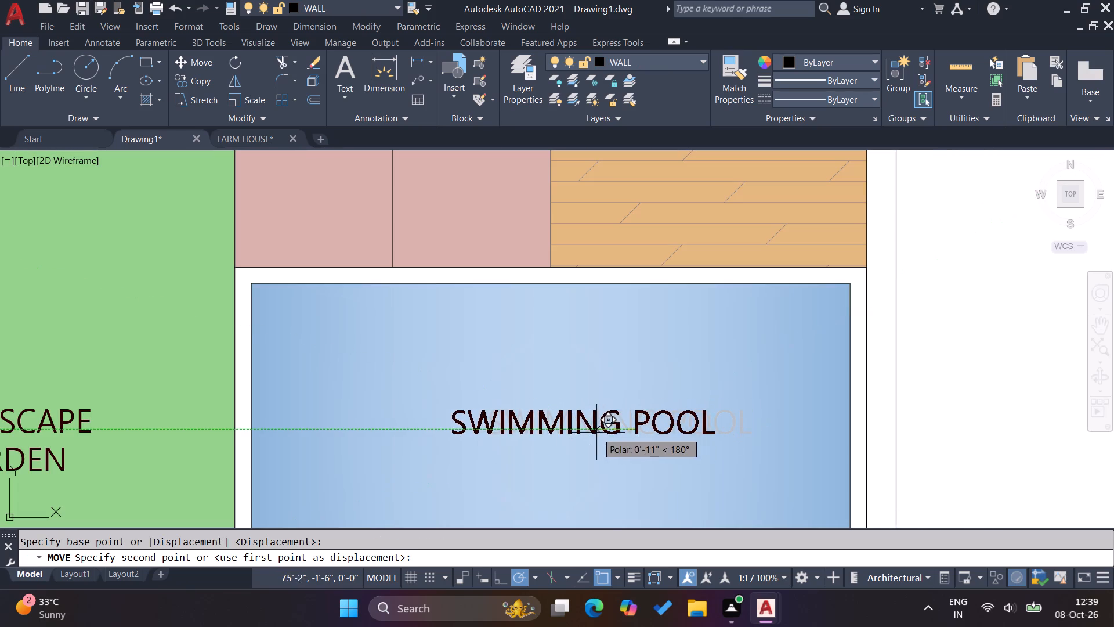
{"action": "left_click", "coordinate": [582, 434]}
{"action": "key", "text": "Escape"}
{"action": "key", "text": "Escape"}
{"action": "scroll", "coordinate": [596, 385], "scroll_direction": "down", "scroll_amount": 3}
{"action": "key", "text": "Escape"}
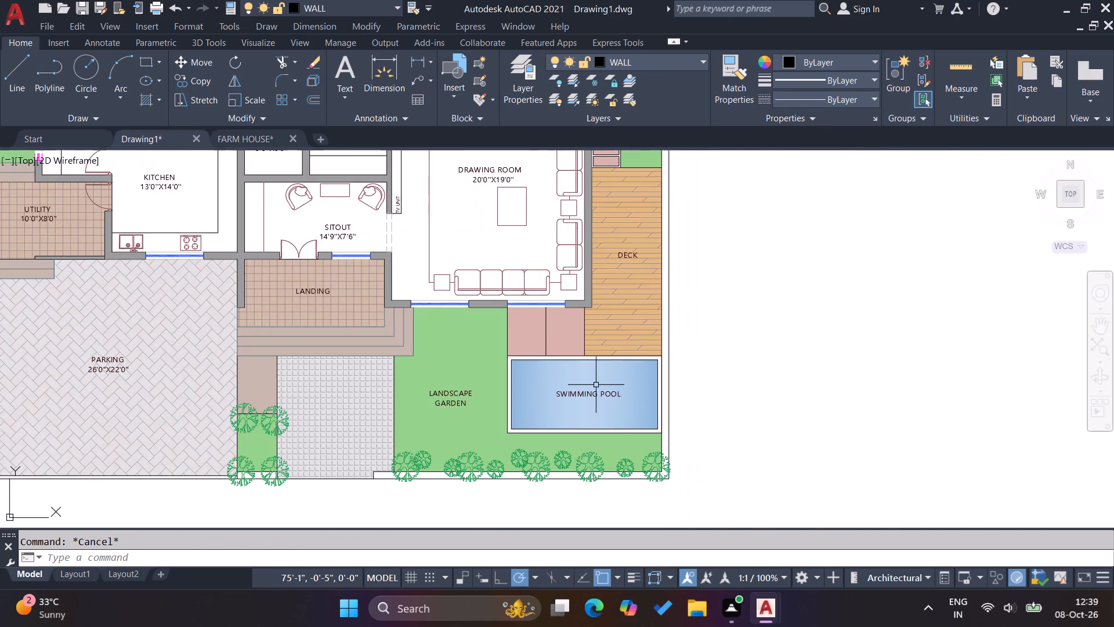
{"action": "key", "text": "Escape"}
{"action": "key", "text": "Escape"}
{"action": "key", "text": "Escape"}
Move the stray SITOUT label from outside the rear wall onto the tiled sitout between the two chairs.
{"action": "scroll", "coordinate": [631, 418], "scroll_direction": "down", "scroll_amount": 3}
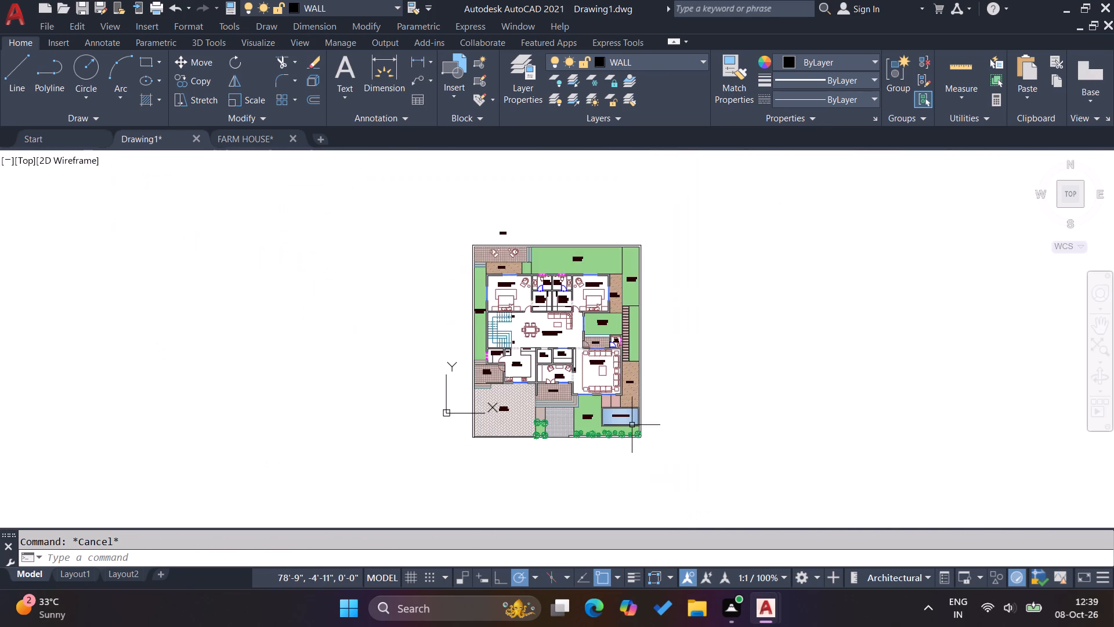
{"action": "scroll", "coordinate": [576, 346], "scroll_direction": "up", "scroll_amount": 1}
{"action": "scroll", "coordinate": [463, 160], "scroll_direction": "up", "scroll_amount": 3}
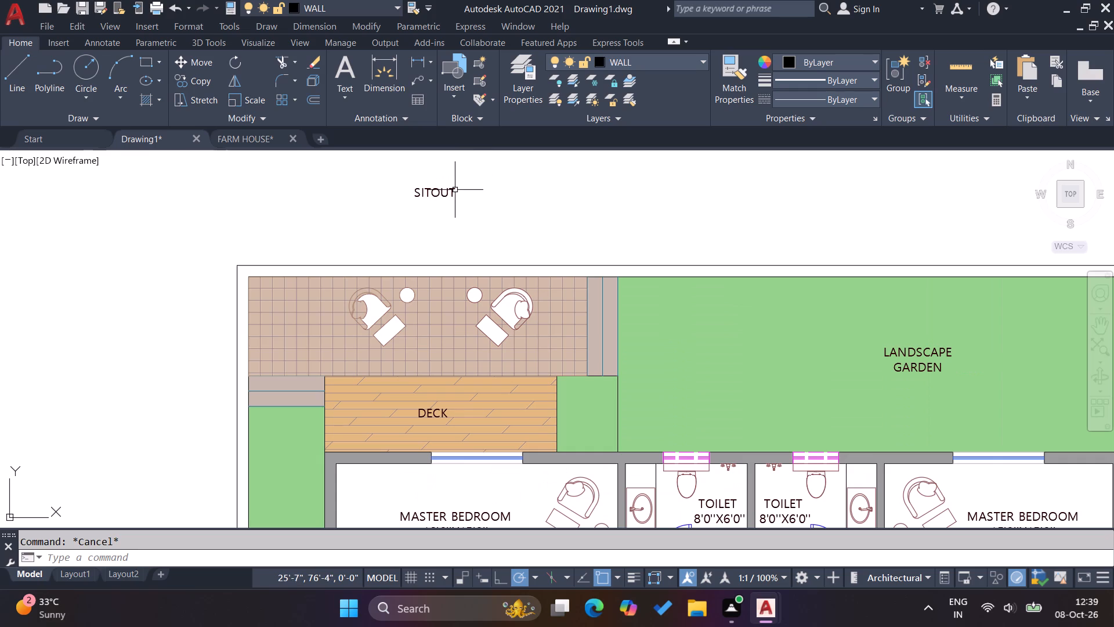
{"action": "left_click", "coordinate": [453, 191]}
{"action": "key", "text": "m"}
{"action": "key", "text": "Return"}
{"action": "left_click", "coordinate": [422, 196]}
{"action": "scroll", "coordinate": [418, 334], "scroll_direction": "up", "scroll_amount": 2}
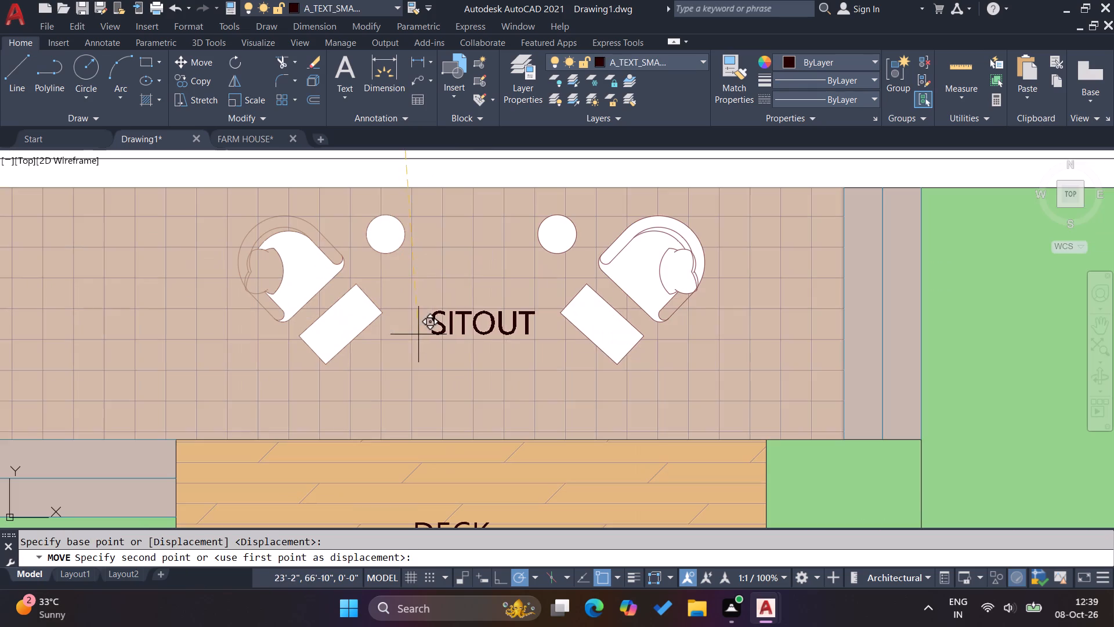
{"action": "left_click", "coordinate": [399, 338]}
{"action": "key", "text": "Escape"}
{"action": "scroll", "coordinate": [461, 290], "scroll_direction": "down", "scroll_amount": 1}
{"action": "key", "text": "Escape"}
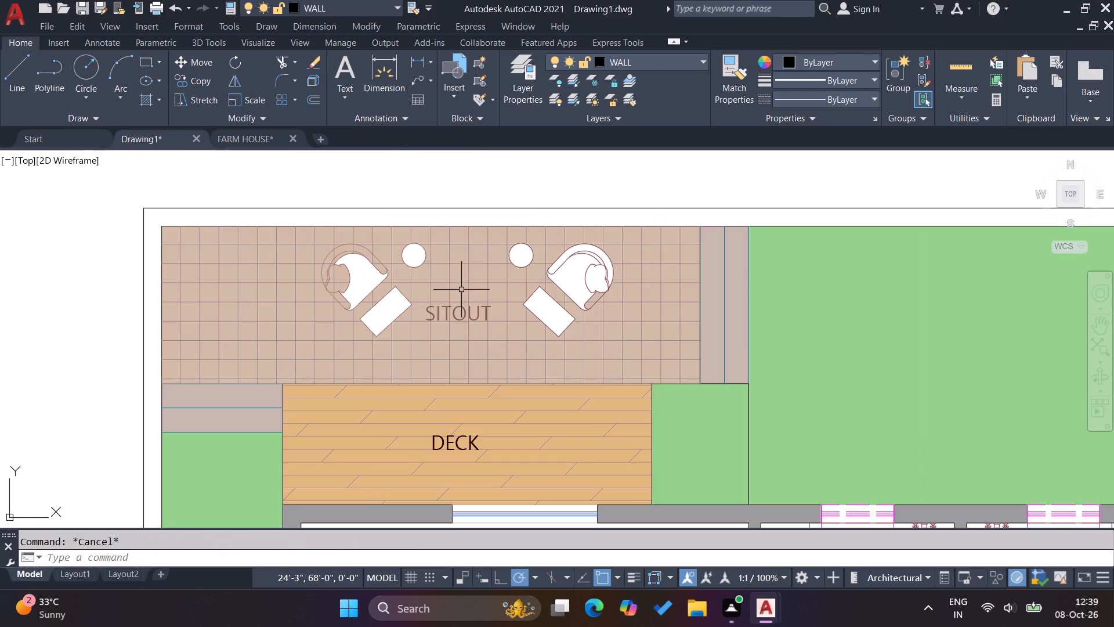
Send the rear sitout's tile hatch to the back of the draw order, behind the SITOUT label.
{"action": "key", "text": "Escape"}
{"action": "left_click", "coordinate": [464, 318]}
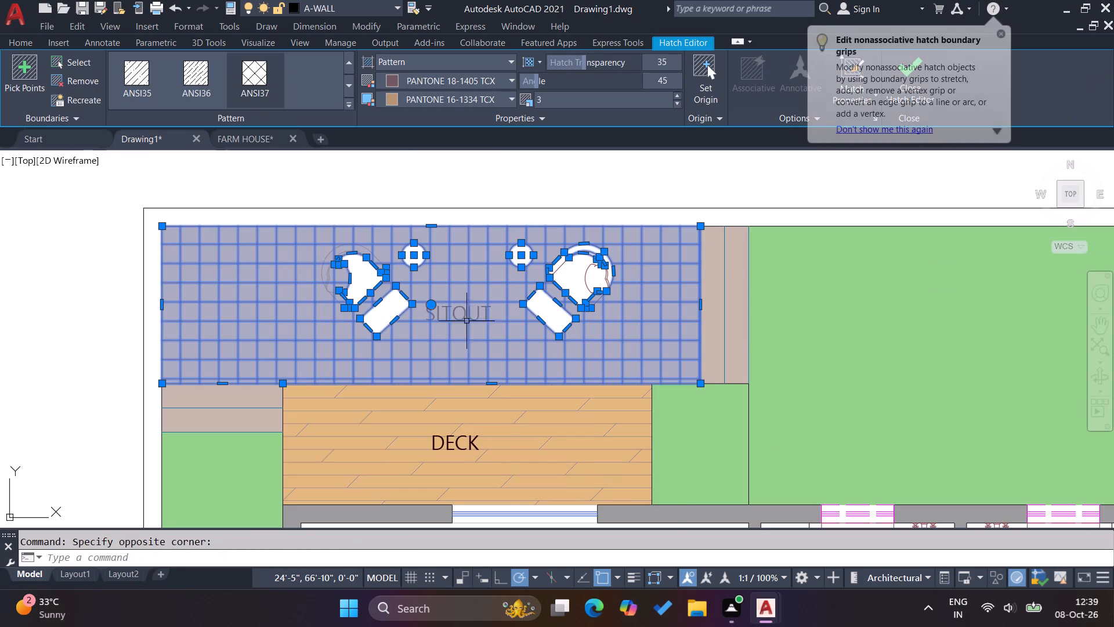
{"action": "right_click", "coordinate": [511, 348]}
{"action": "left_click", "coordinate": [583, 390]}
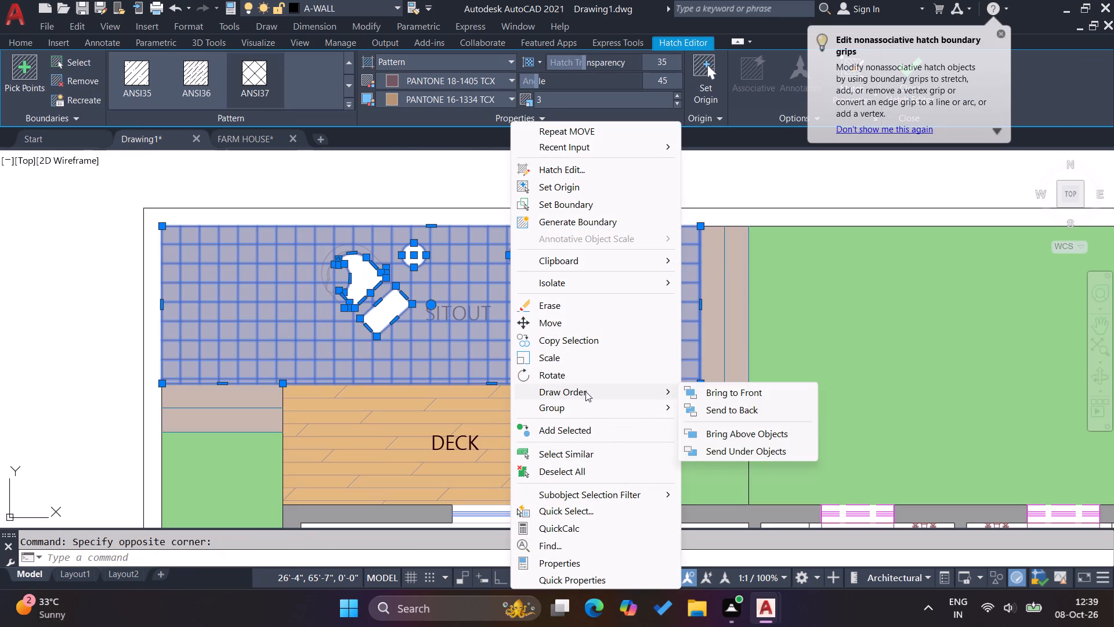
{"action": "left_click", "coordinate": [750, 411]}
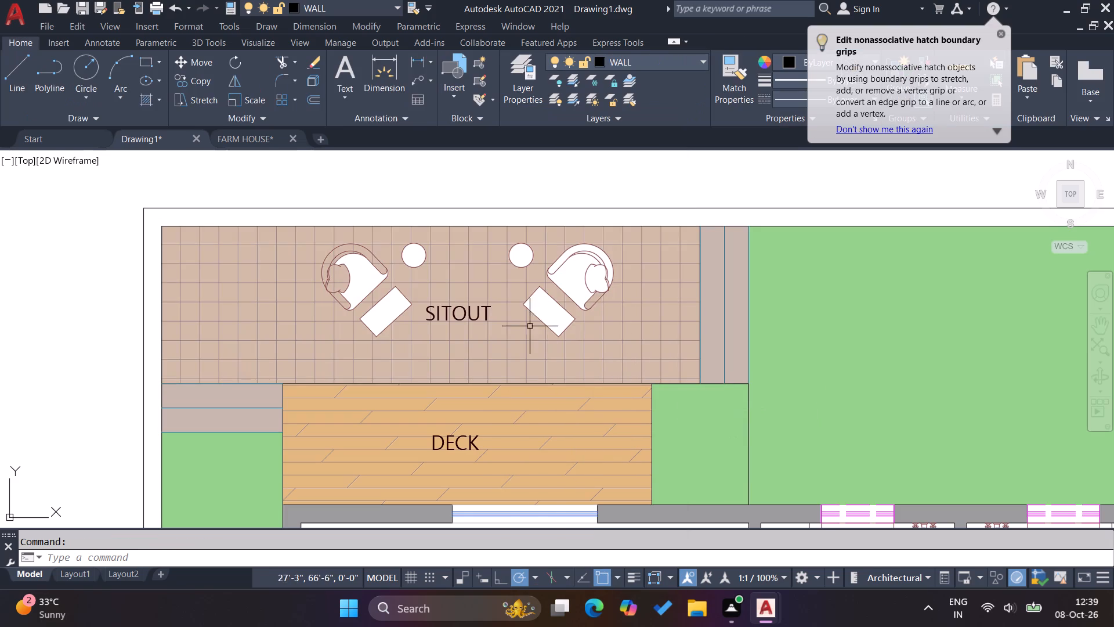
{"action": "key", "text": "Escape"}
{"action": "scroll", "coordinate": [473, 271], "scroll_direction": "down", "scroll_amount": 3}
{"action": "key", "text": "Escape"}
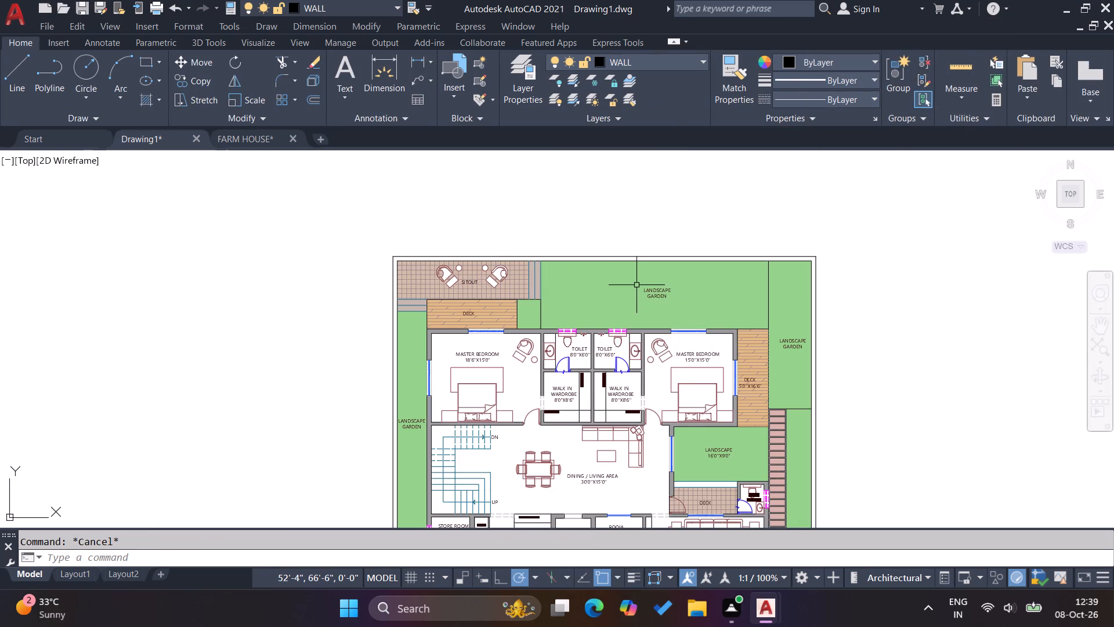
Copy a small tree from the front compound wall to three spots in the green patch beside the rear deck.
{"action": "scroll", "coordinate": [555, 289], "scroll_direction": "down", "scroll_amount": 2}
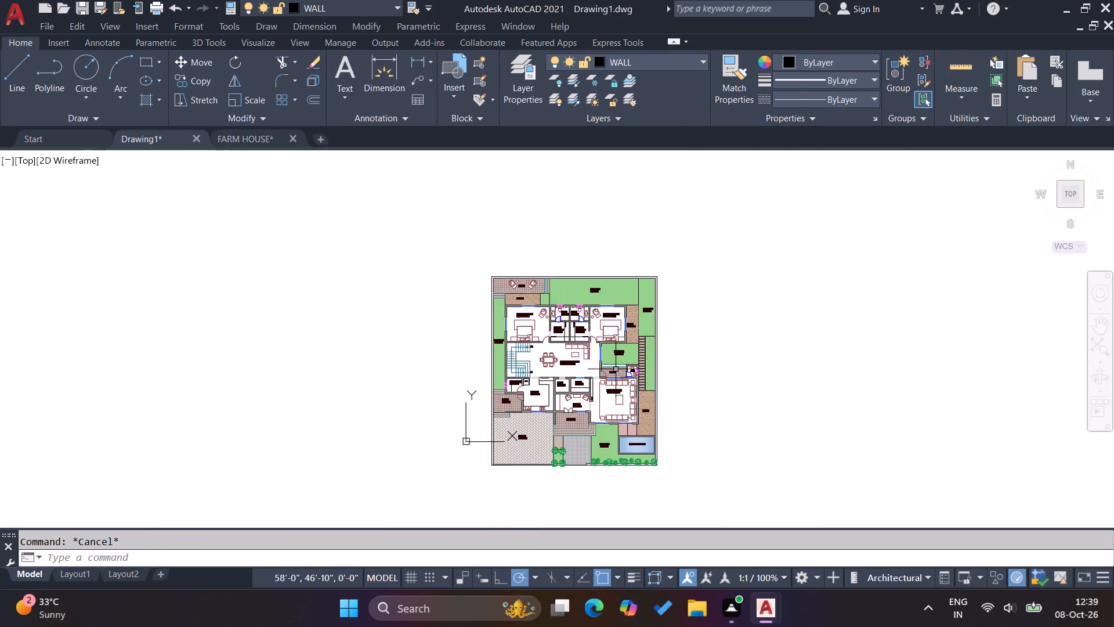
{"action": "scroll", "coordinate": [618, 464], "scroll_direction": "up", "scroll_amount": 4}
{"action": "left_click", "coordinate": [591, 459]}
{"action": "key", "text": "c"}
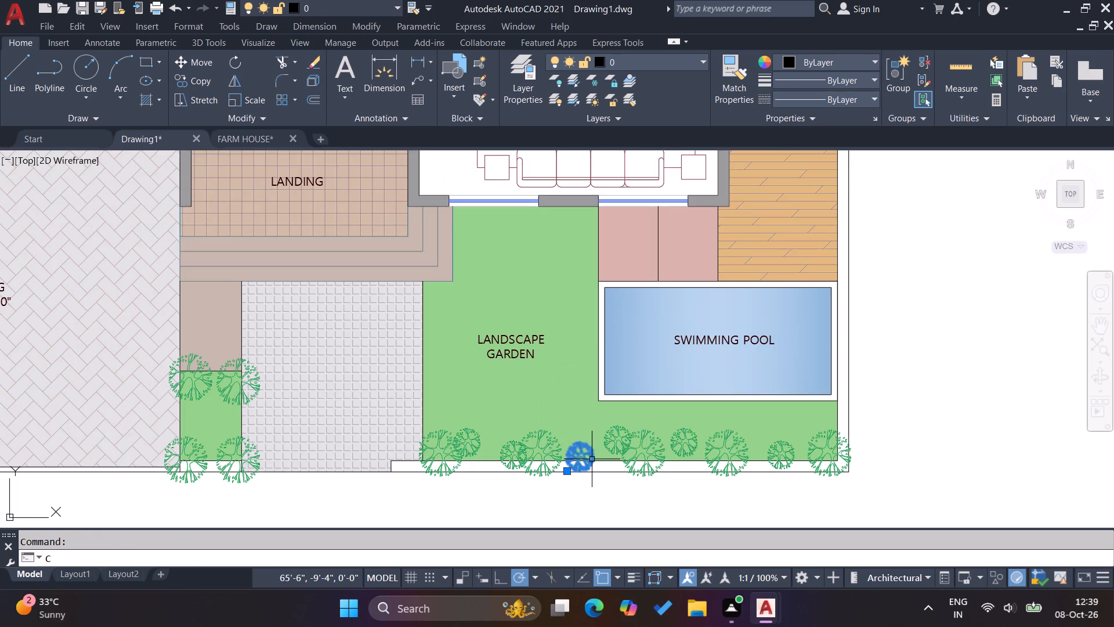
{"action": "key", "text": "o"}
{"action": "key", "text": "Return"}
{"action": "left_click", "coordinate": [584, 456]}
{"action": "scroll", "coordinate": [621, 486], "scroll_direction": "down", "scroll_amount": 2}
{"action": "scroll", "coordinate": [592, 397], "scroll_direction": "down", "scroll_amount": 4}
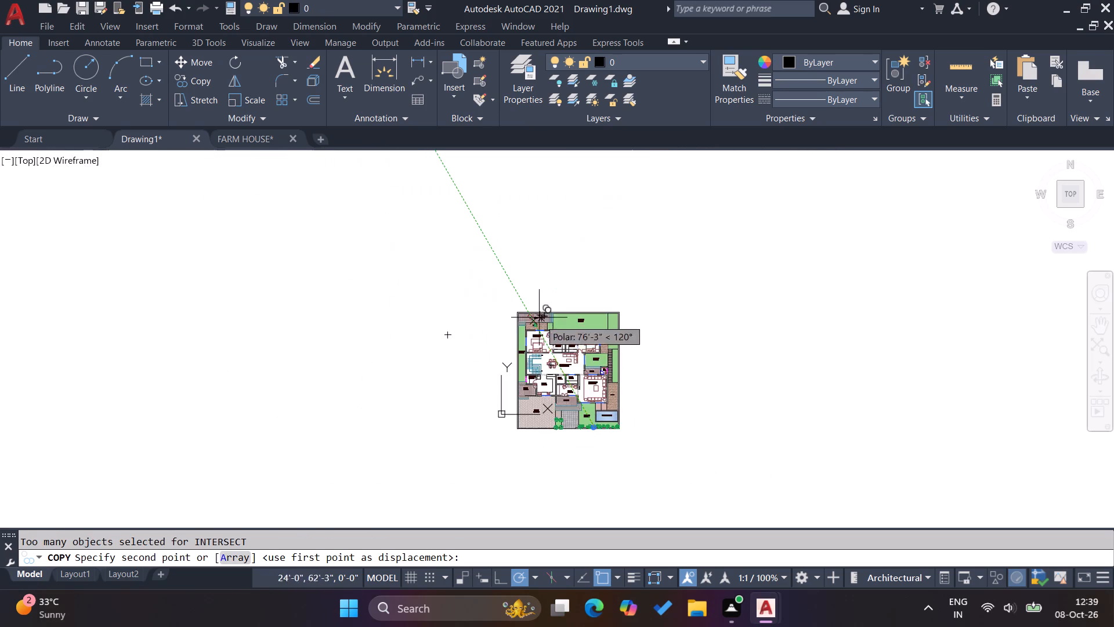
{"action": "scroll", "coordinate": [532, 315], "scroll_direction": "up", "scroll_amount": 4}
{"action": "scroll", "coordinate": [596, 367], "scroll_direction": "up", "scroll_amount": 3}
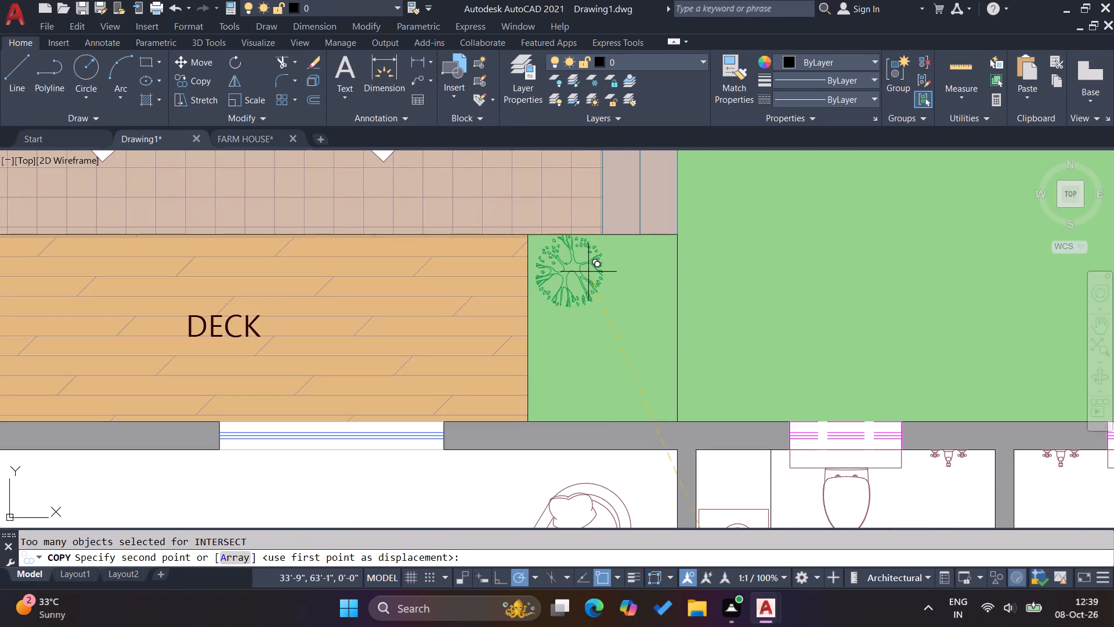
{"action": "left_click", "coordinate": [588, 276]}
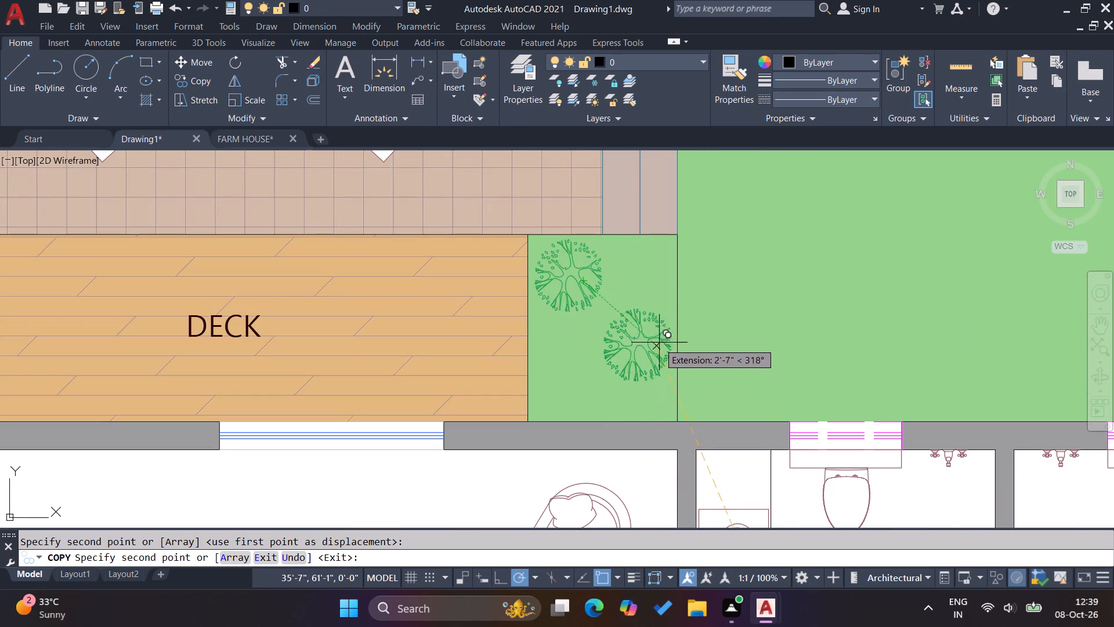
{"action": "left_click", "coordinate": [668, 317]}
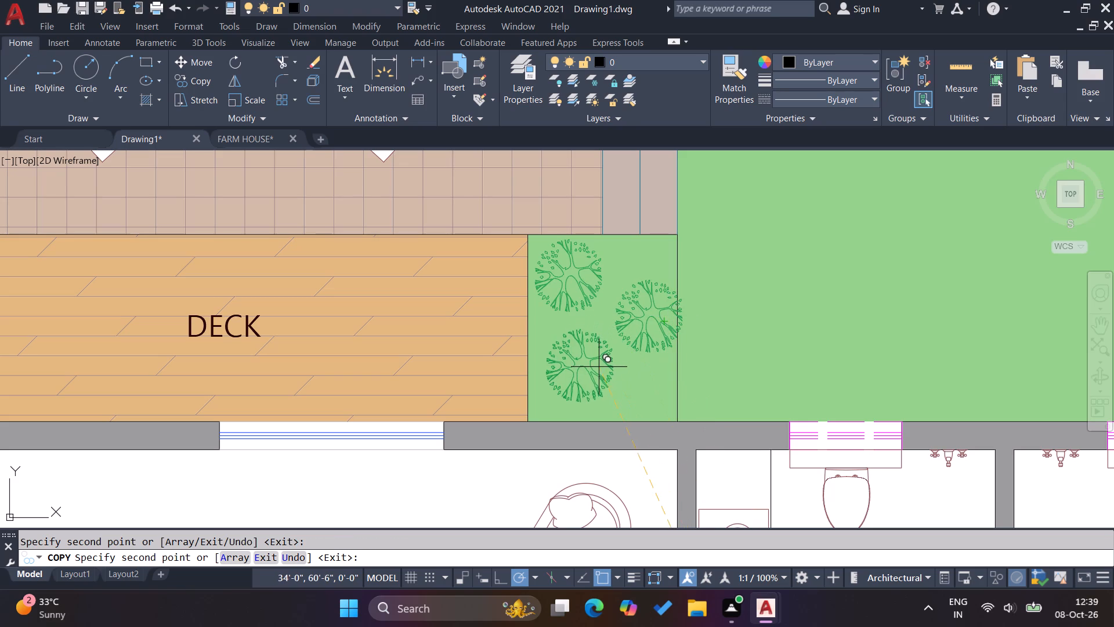
{"action": "left_click", "coordinate": [591, 369]}
Copy the small tree to four spots along the east side and southeast corner of the 16'0"X9'0" LANDSCAPE court.
{"action": "scroll", "coordinate": [480, 303], "scroll_direction": "down", "scroll_amount": 4}
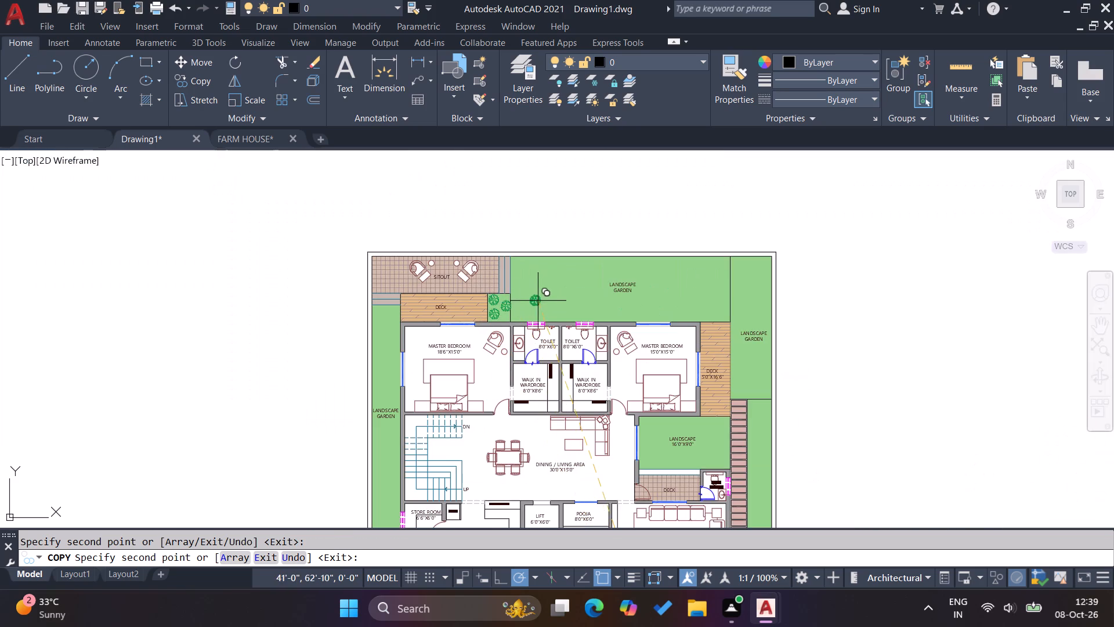
{"action": "scroll", "coordinate": [728, 459], "scroll_direction": "up", "scroll_amount": 4}
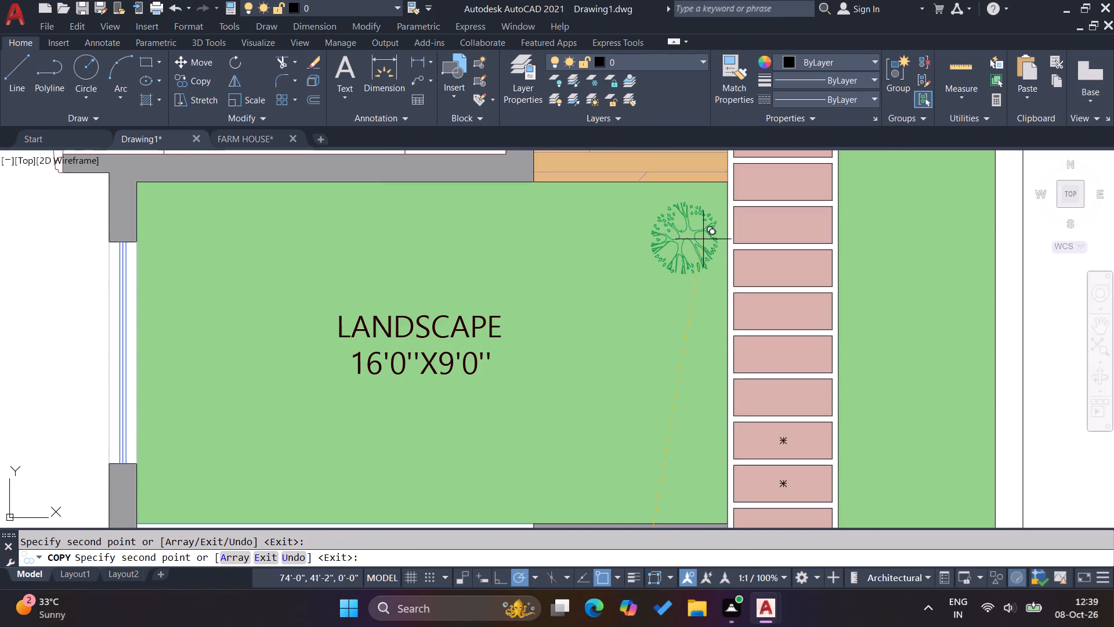
{"action": "left_click", "coordinate": [707, 228]}
{"action": "scroll", "coordinate": [695, 242], "scroll_direction": "down", "scroll_amount": 2}
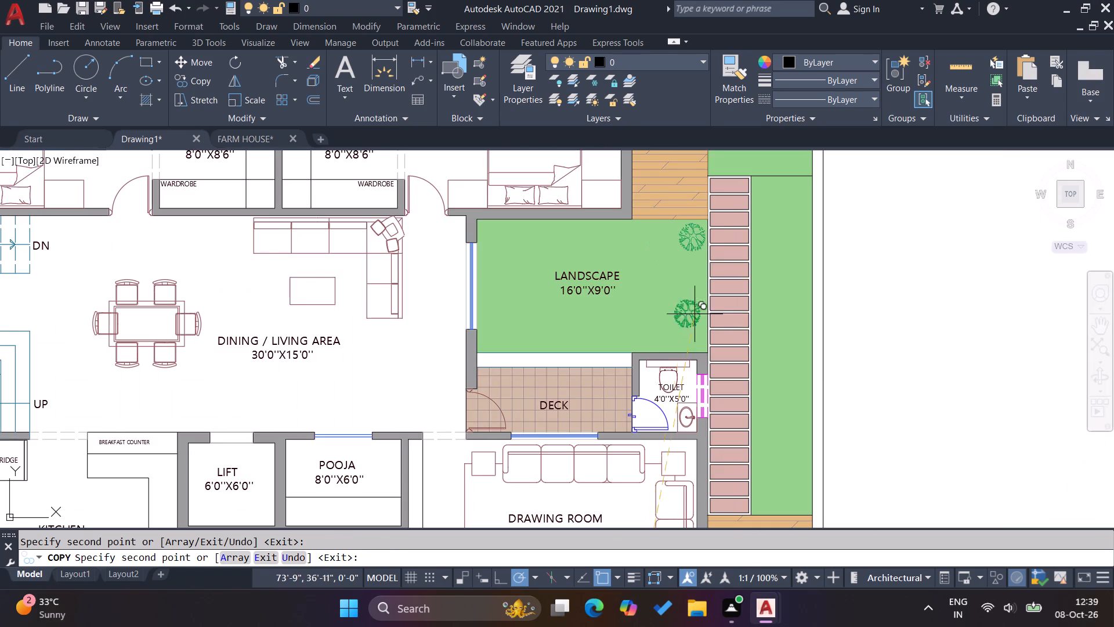
{"action": "left_click", "coordinate": [697, 329]}
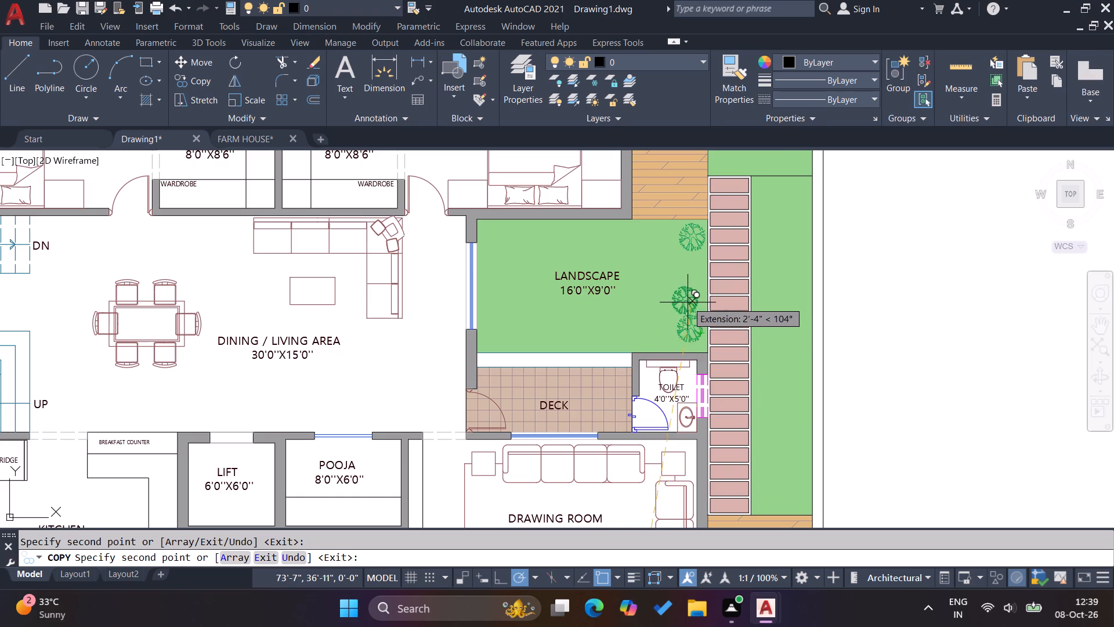
{"action": "scroll", "coordinate": [685, 307], "scroll_direction": "up", "scroll_amount": 2}
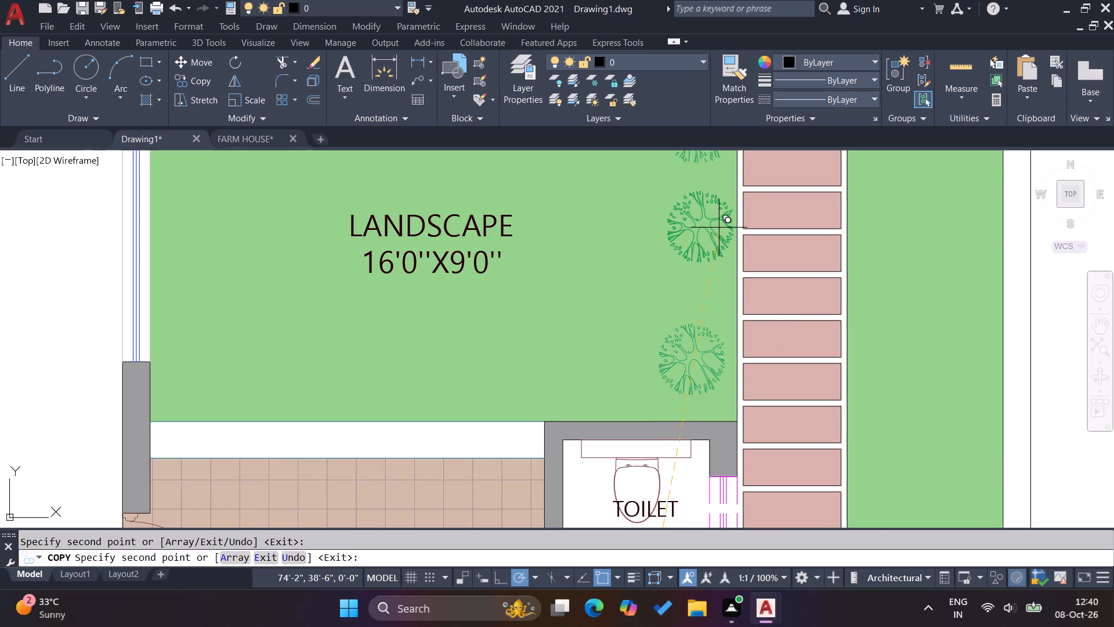
{"action": "left_click", "coordinate": [713, 240]}
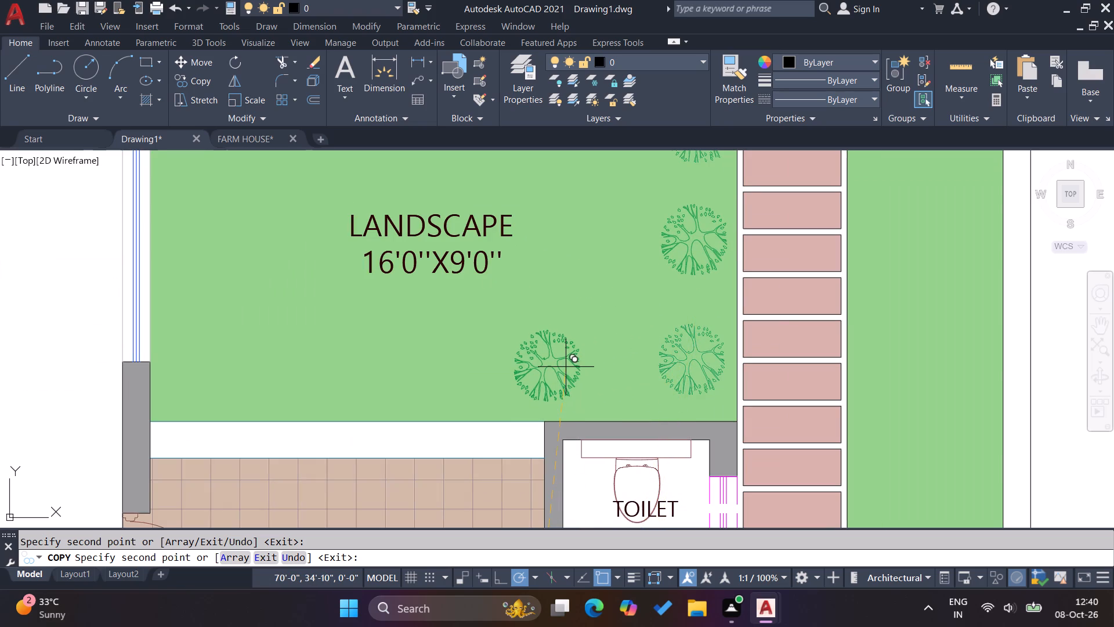
{"action": "left_click", "coordinate": [592, 361]}
Copy the small tree to three spots along the LANDSCAPE court's north wall and one at its southwest corner.
{"action": "scroll", "coordinate": [613, 408], "scroll_direction": "down", "scroll_amount": 1}
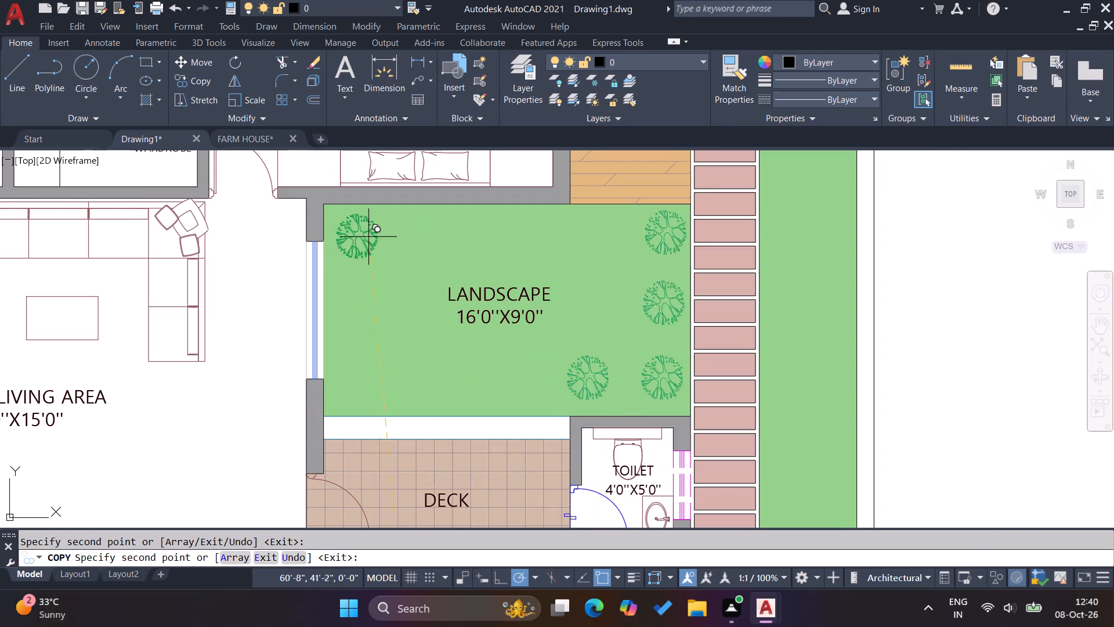
{"action": "left_click", "coordinate": [369, 236]}
{"action": "left_click", "coordinate": [443, 237]}
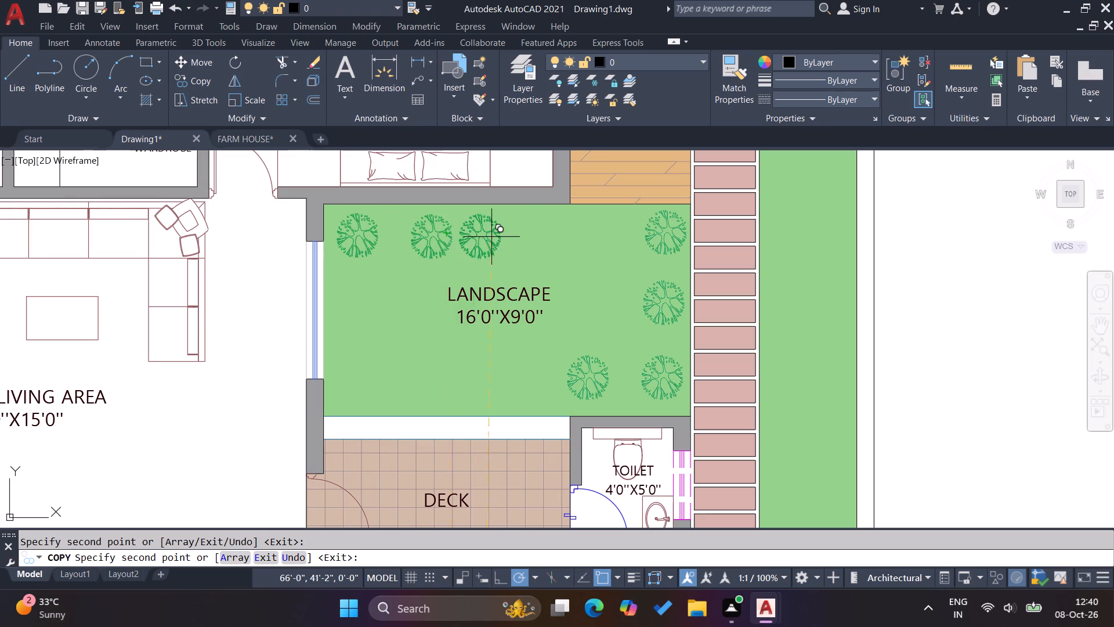
{"action": "left_click", "coordinate": [520, 237]}
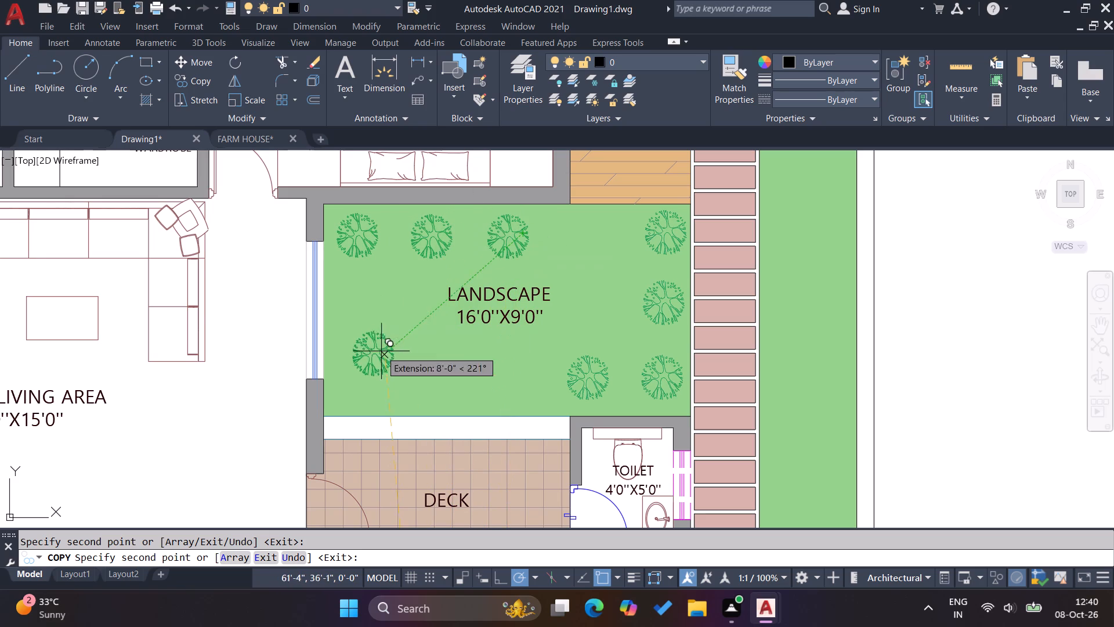
{"action": "left_click", "coordinate": [361, 383]}
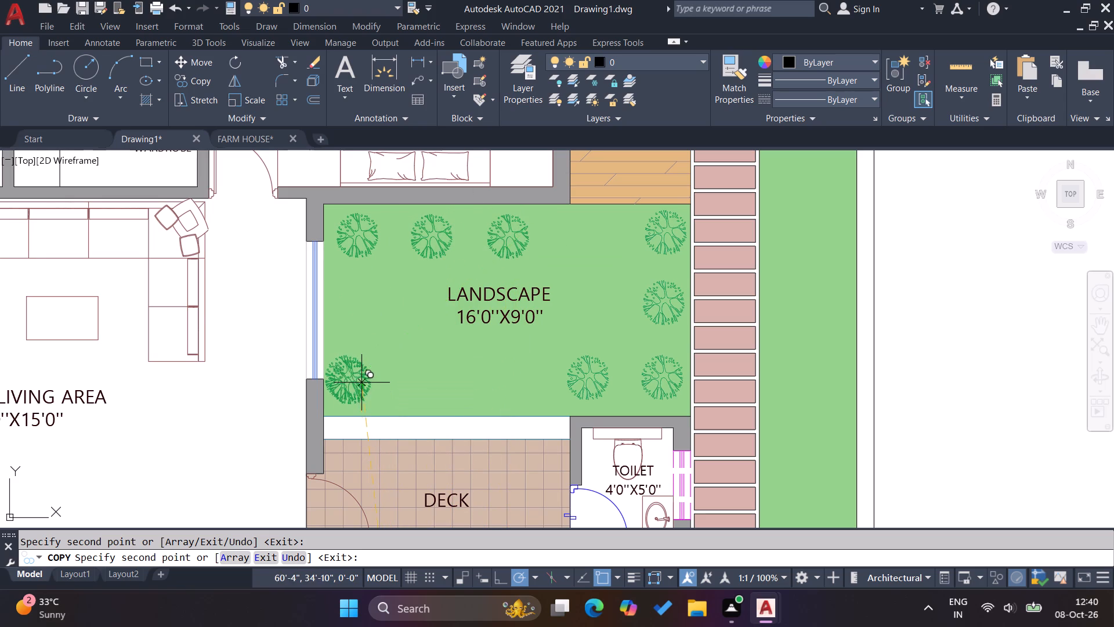
{"action": "scroll", "coordinate": [483, 359], "scroll_direction": "down", "scroll_amount": 2}
{"action": "key", "text": "Escape"}
{"action": "key", "text": "Escape"}
{"action": "key", "text": "Escape"}
Hatch the blank strip between the LANDSCAPE court and the tiled deck beside the toilet.
{"action": "key", "text": "h"}
{"action": "key", "text": "Return"}
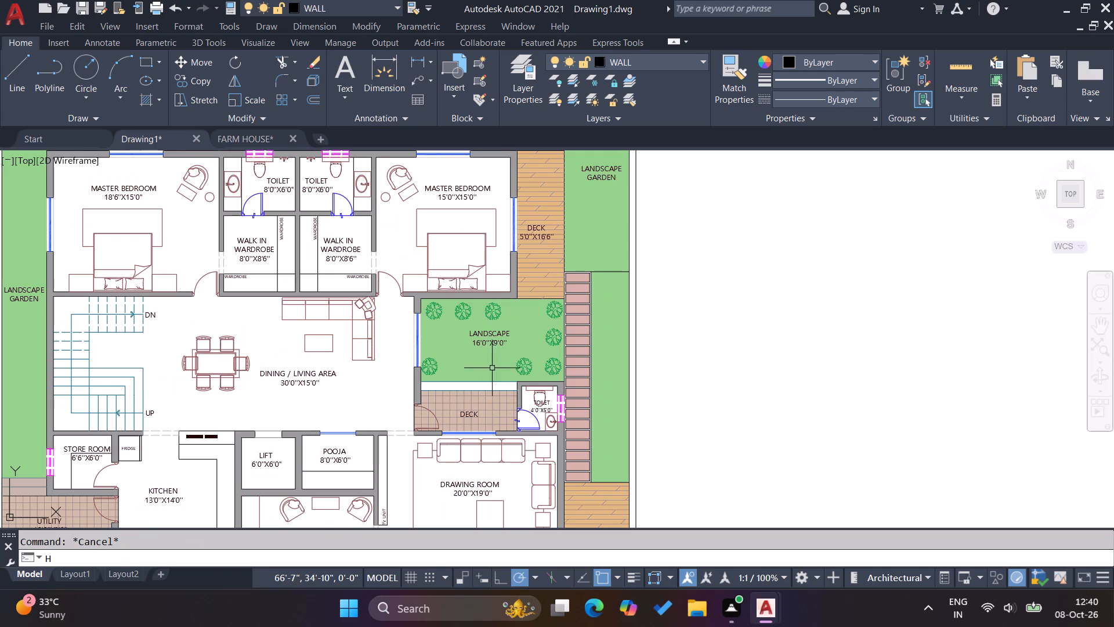
{"action": "scroll", "coordinate": [471, 403], "scroll_direction": "up", "scroll_amount": 3}
{"action": "left_click", "coordinate": [488, 335]}
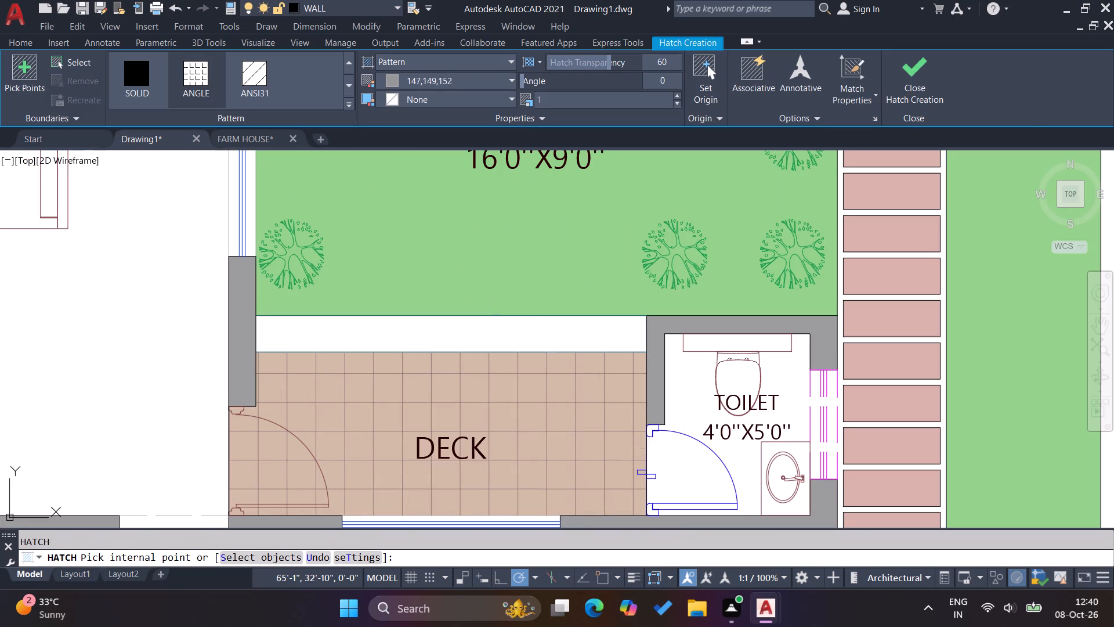
{"action": "key", "text": "Escape"}
{"action": "key", "text": "Escape"}
Match the new strip's hatch properties to the solid brown hatch of the front landing steps.
{"action": "type", "text": "MA"}
{"action": "key", "text": "Return"}
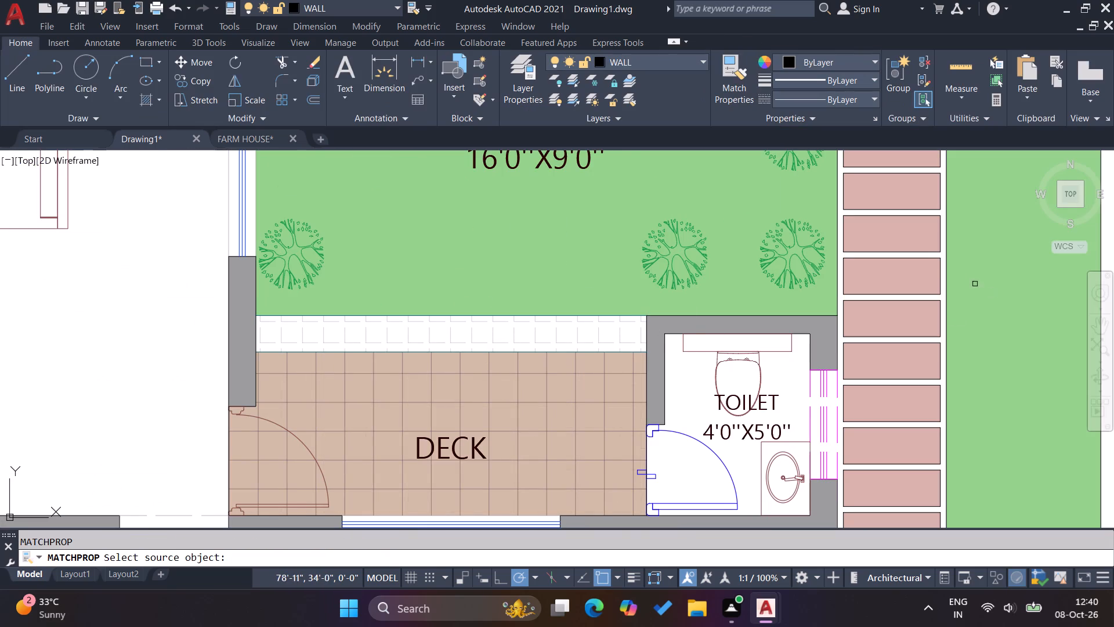
{"action": "scroll", "coordinate": [612, 287], "scroll_direction": "down", "scroll_amount": 6}
{"action": "scroll", "coordinate": [558, 346], "scroll_direction": "up", "scroll_amount": 3}
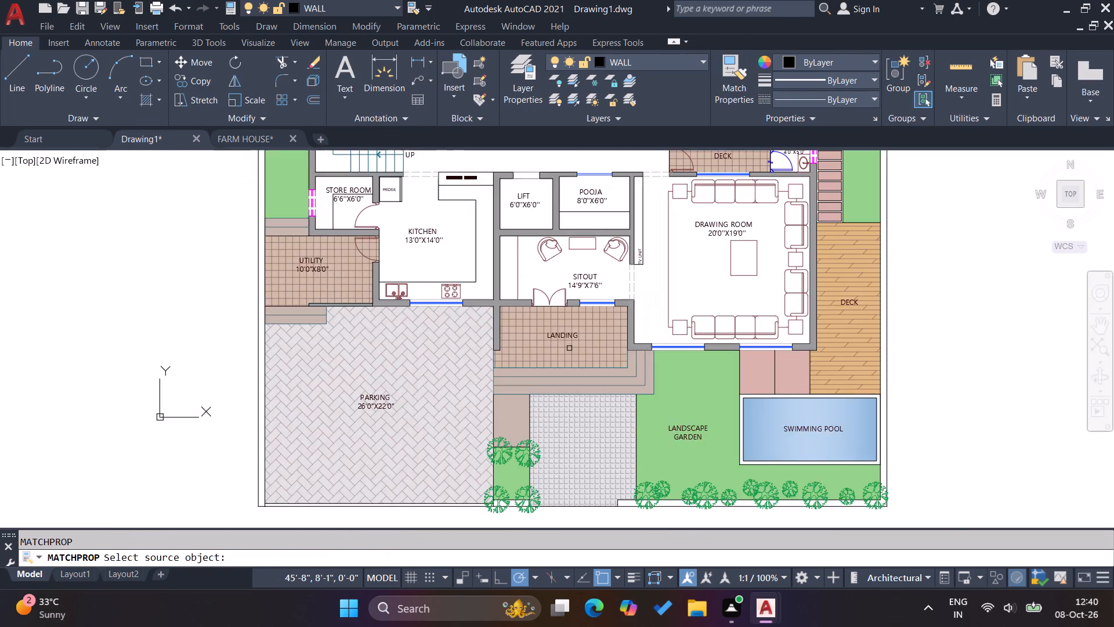
{"action": "scroll", "coordinate": [595, 358], "scroll_direction": "up", "scroll_amount": 3}
{"action": "left_click", "coordinate": [722, 389]}
{"action": "scroll", "coordinate": [606, 437], "scroll_direction": "down", "scroll_amount": 4}
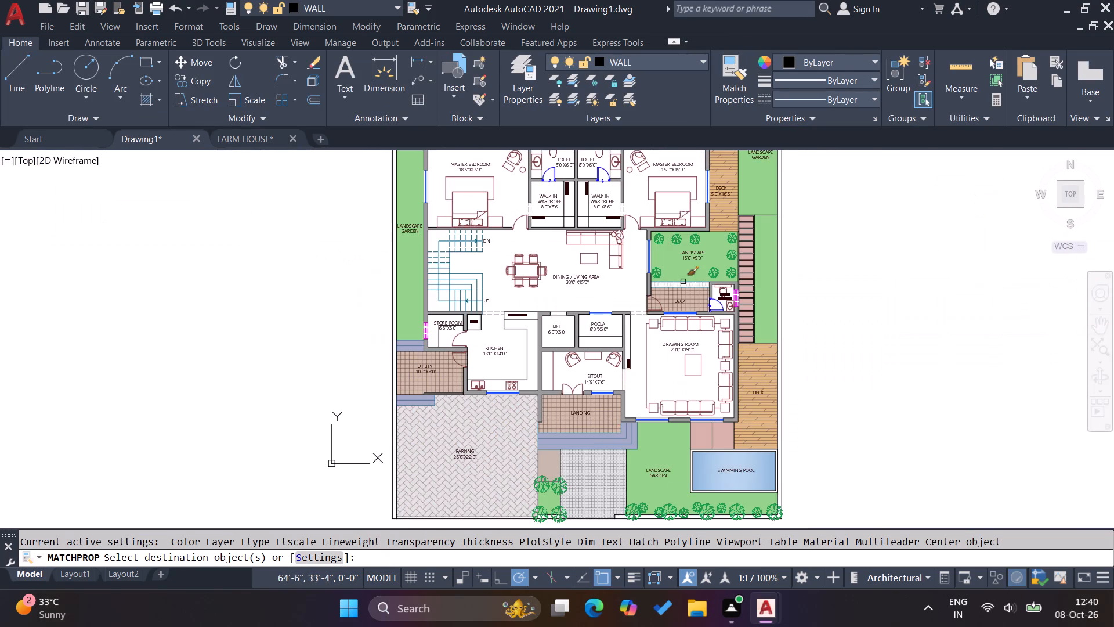
{"action": "scroll", "coordinate": [668, 288], "scroll_direction": "up", "scroll_amount": 4}
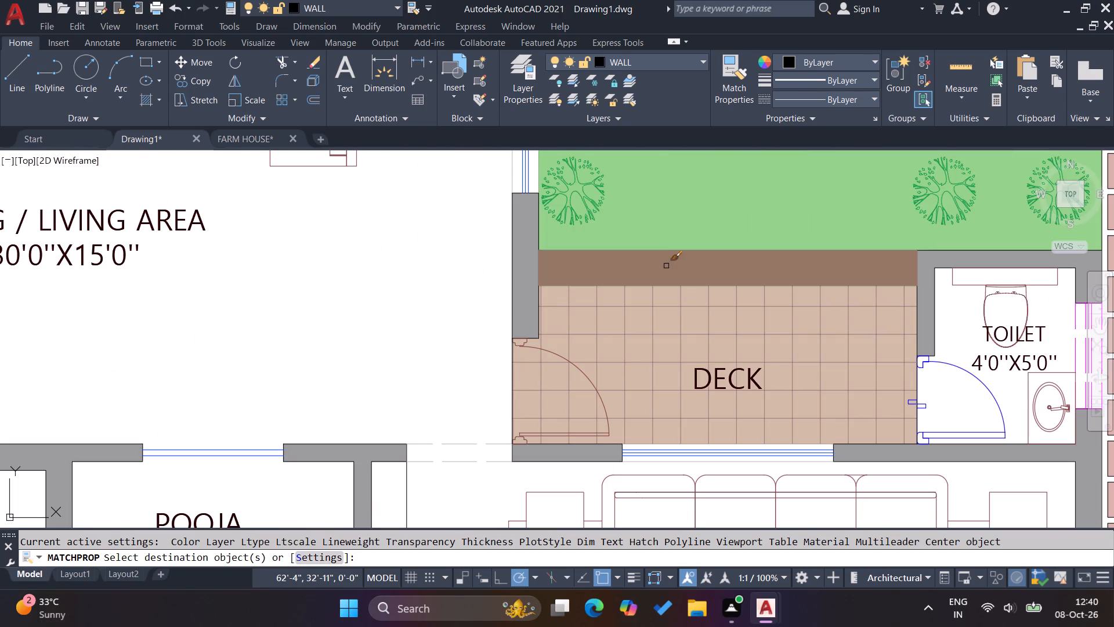
{"action": "left_click", "coordinate": [666, 266]}
{"action": "key", "text": "Escape"}
{"action": "key", "text": "Escape"}
{"action": "scroll", "coordinate": [612, 290], "scroll_direction": "down", "scroll_amount": 4}
{"action": "key", "text": "Escape"}
{"action": "key", "text": "Escape"}
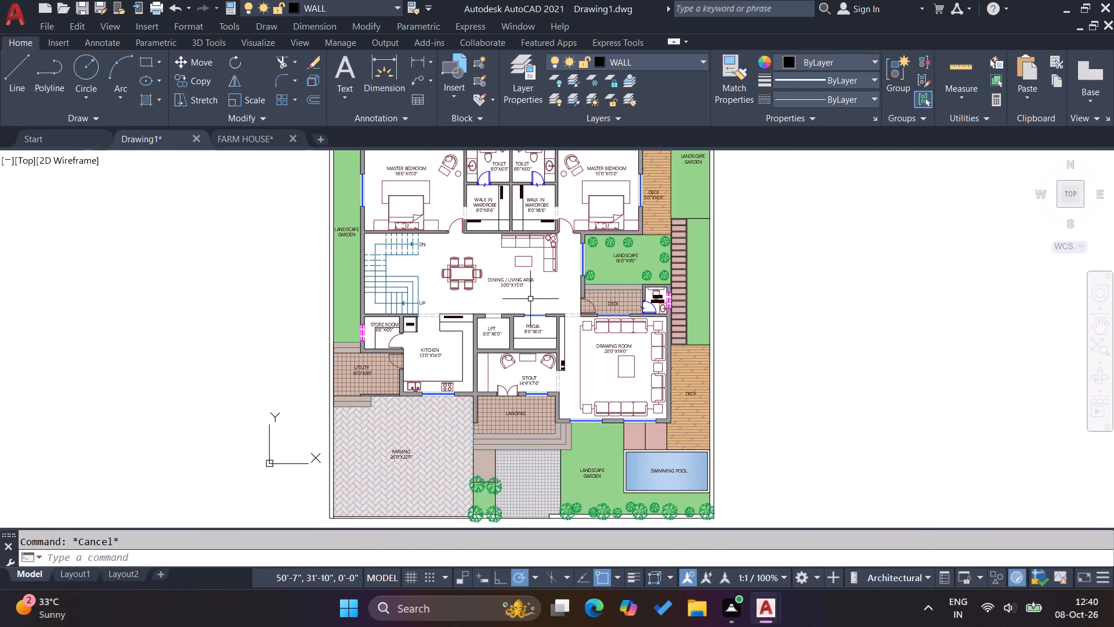
{"action": "key", "text": "Escape"}
Rotate the kitchen hob 90° so it swings from the south counter to the east counter.
{"action": "scroll", "coordinate": [606, 395], "scroll_direction": "down", "scroll_amount": 2}
{"action": "scroll", "coordinate": [624, 362], "scroll_direction": "up", "scroll_amount": 1}
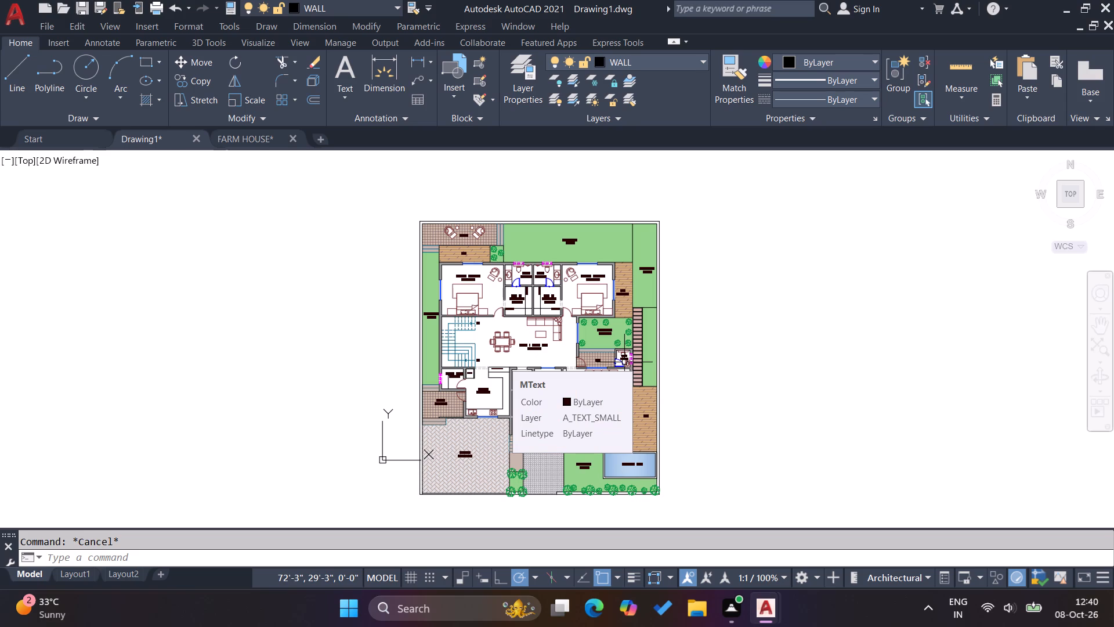
{"action": "scroll", "coordinate": [489, 421], "scroll_direction": "up", "scroll_amount": 4}
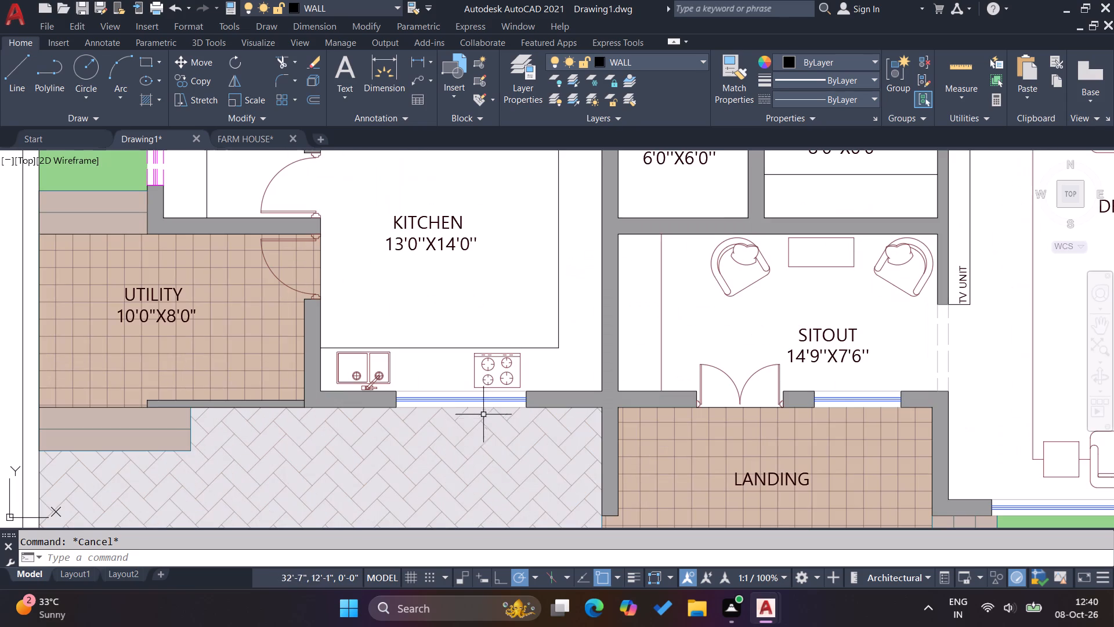
{"action": "left_click", "coordinate": [505, 377]}
{"action": "left_click", "coordinate": [236, 62]}
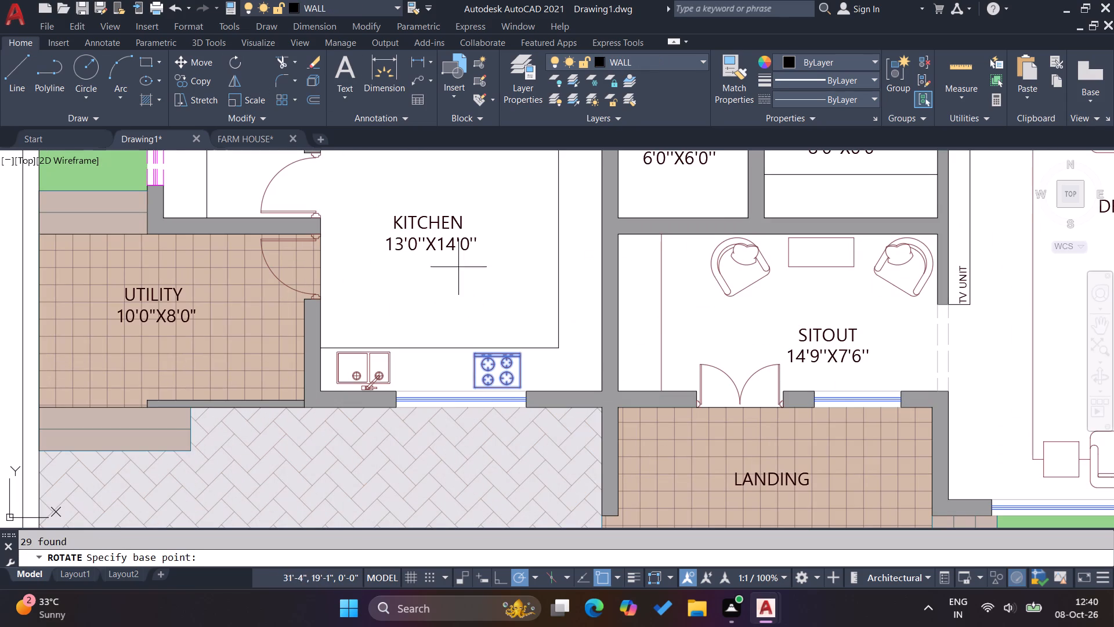
{"action": "left_click", "coordinate": [480, 279]}
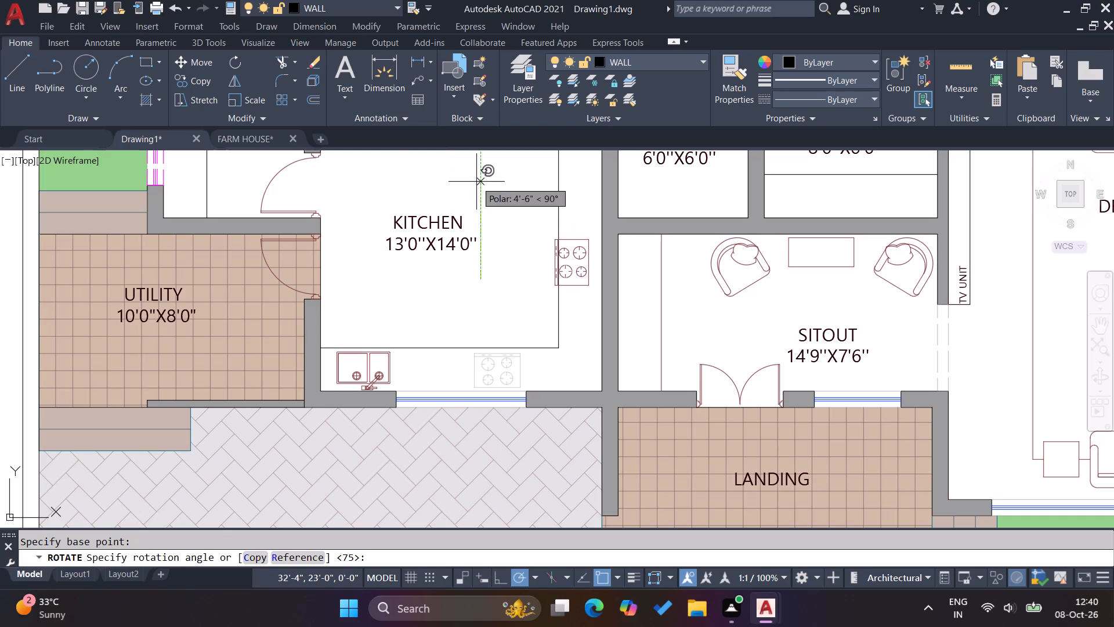
{"action": "left_click", "coordinate": [476, 182]}
Move the rotated hob so its front edge aligns with the inner edge of the kitchen's east counter.
{"action": "scroll", "coordinate": [479, 336], "scroll_direction": "down", "scroll_amount": 2}
{"action": "scroll", "coordinate": [509, 281], "scroll_direction": "up", "scroll_amount": 3}
{"action": "left_click", "coordinate": [534, 334]}
{"action": "left_click", "coordinate": [516, 318]}
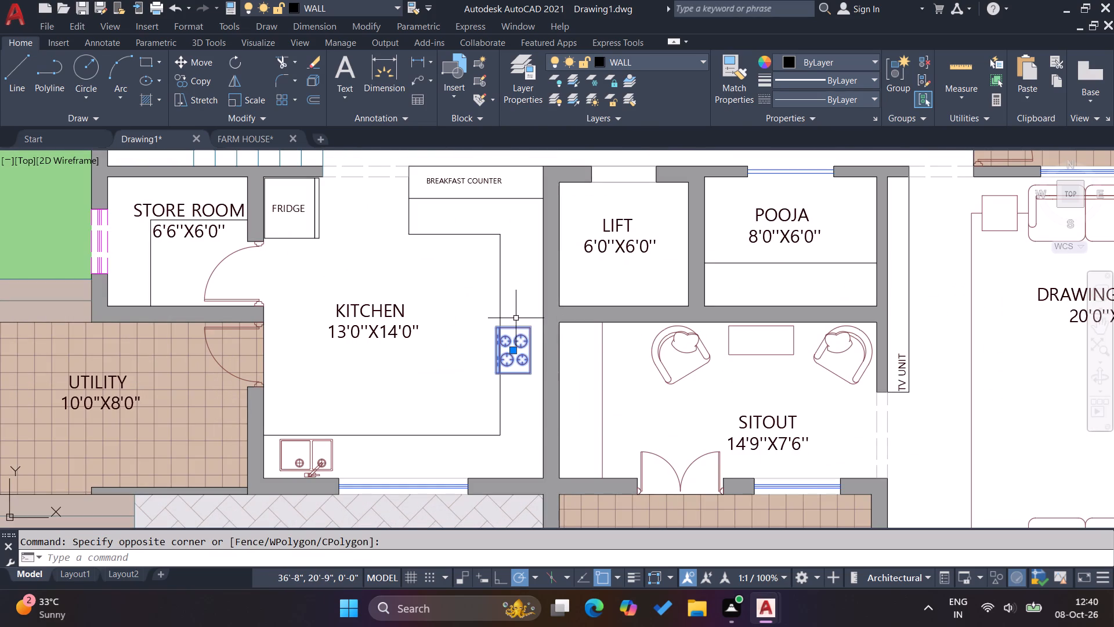
{"action": "key", "text": "m"}
{"action": "key", "text": "Return"}
{"action": "scroll", "coordinate": [525, 337], "scroll_direction": "up", "scroll_amount": 2}
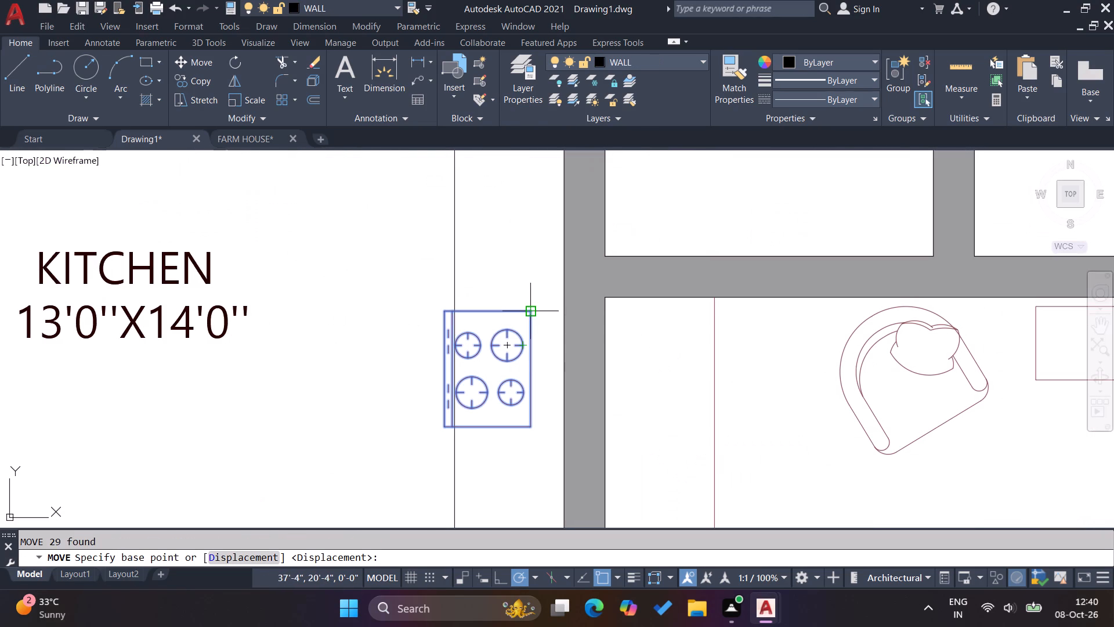
{"action": "left_click", "coordinate": [443, 366]}
{"action": "scroll", "coordinate": [469, 330], "scroll_direction": "down", "scroll_amount": 1}
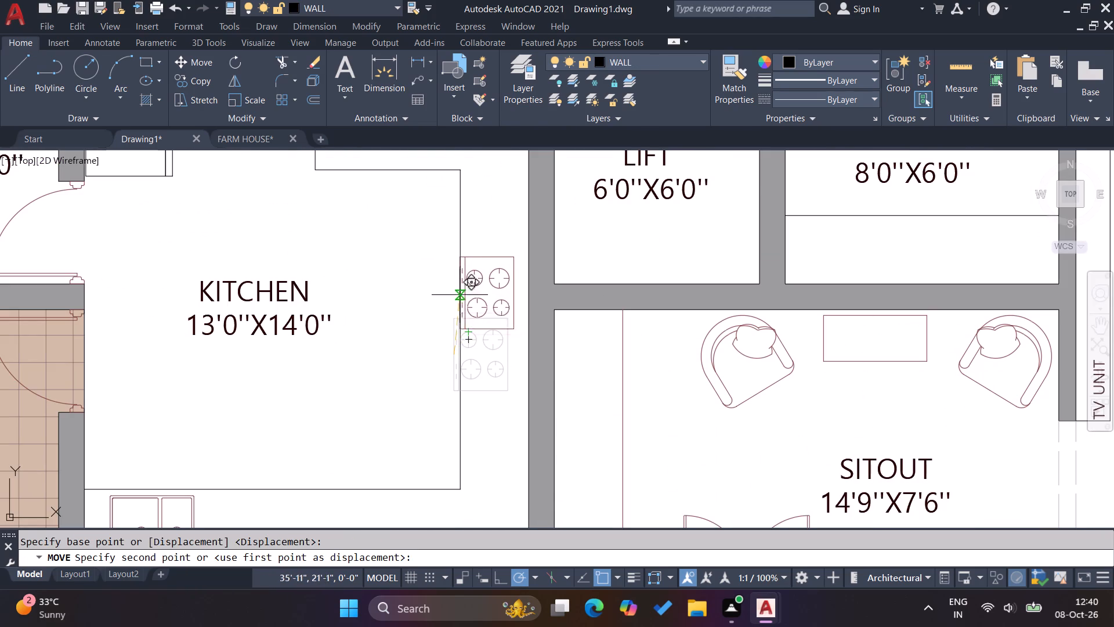
{"action": "left_click", "coordinate": [461, 334]}
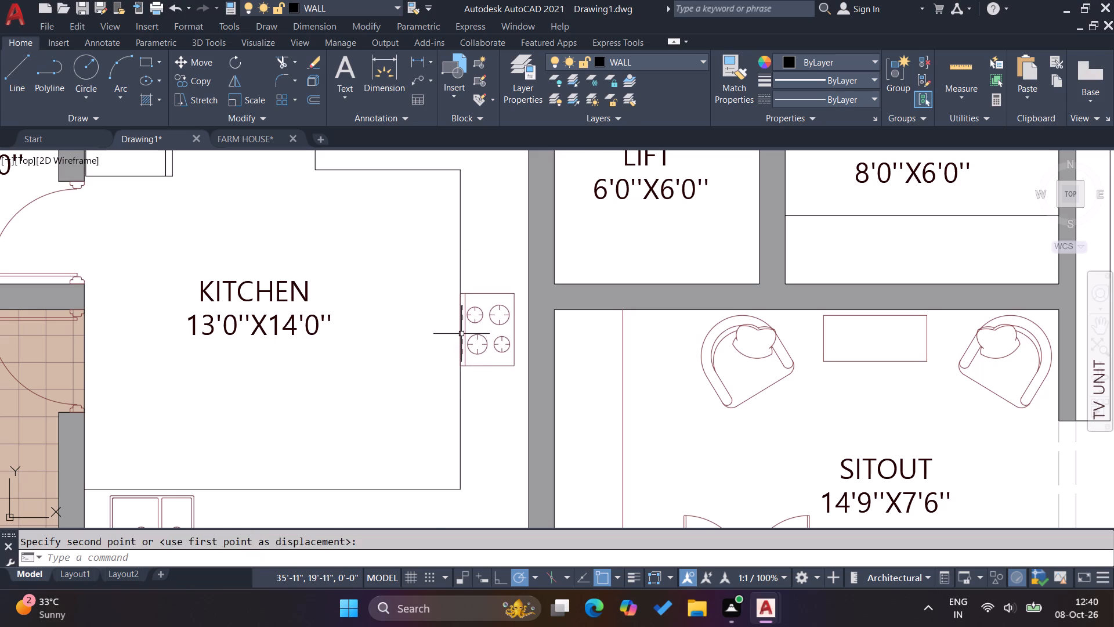
{"action": "key", "text": "Escape"}
Move the hob about 3" east, away from the counter's front edge towards the wall.
{"action": "scroll", "coordinate": [497, 346], "scroll_direction": "up", "scroll_amount": 1}
{"action": "left_click", "coordinate": [509, 395]}
{"action": "left_click", "coordinate": [491, 373]}
{"action": "key", "text": "m"}
{"action": "key", "text": "Return"}
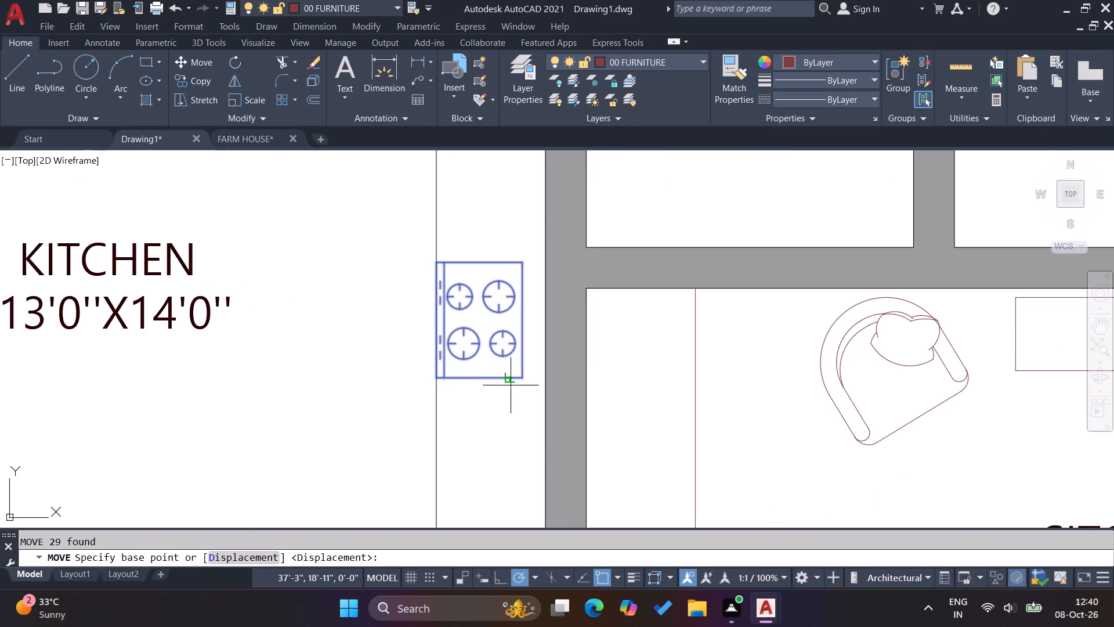
{"action": "scroll", "coordinate": [511, 386], "scroll_direction": "up", "scroll_amount": 3}
{"action": "left_click", "coordinate": [538, 353]}
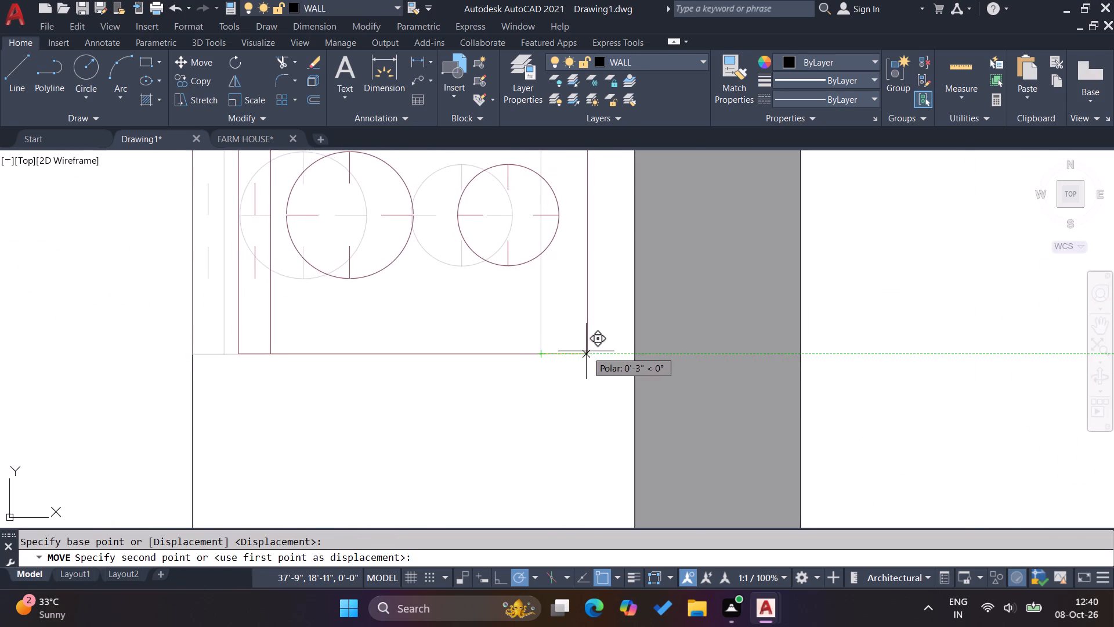
{"action": "left_click", "coordinate": [585, 351]}
{"action": "key", "text": "Escape"}
{"action": "scroll", "coordinate": [625, 347], "scroll_direction": "down", "scroll_amount": 3}
{"action": "key", "text": "Escape"}
{"action": "scroll", "coordinate": [525, 403], "scroll_direction": "down", "scroll_amount": 3}
Move the kitchen's double sink about 10" east along the south counter towards the window.
{"action": "scroll", "coordinate": [417, 450], "scroll_direction": "up", "scroll_amount": 3}
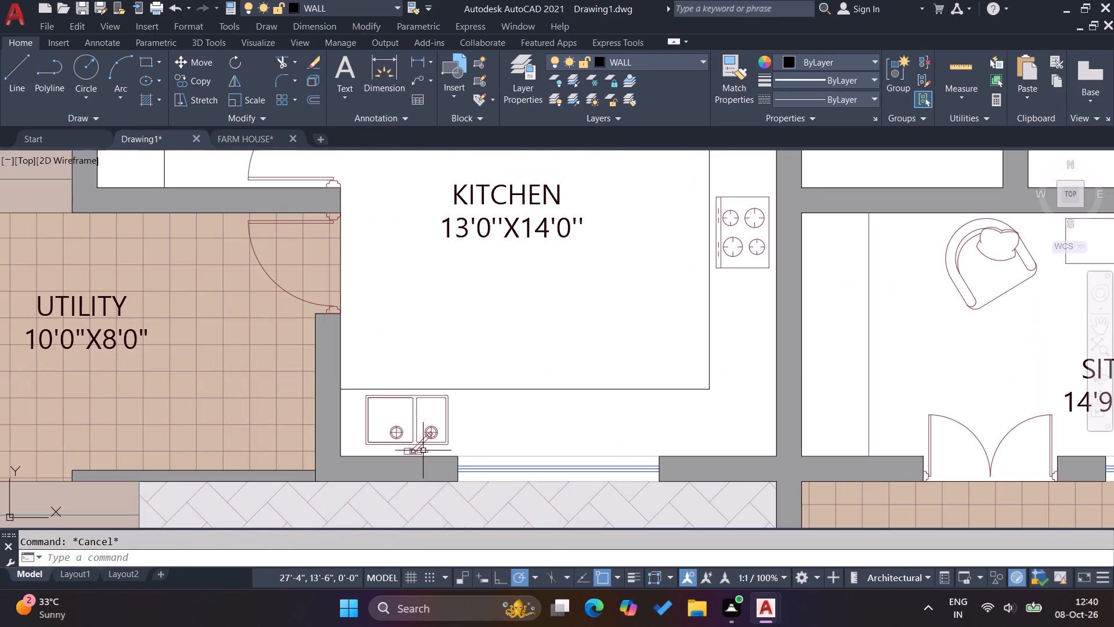
{"action": "left_click_drag", "start_coordinate": [473, 434], "coordinate": [463, 430]}
{"action": "left_click", "coordinate": [426, 414]}
{"action": "key", "text": "m"}
{"action": "key", "text": "Return"}
{"action": "scroll", "coordinate": [409, 413], "scroll_direction": "up", "scroll_amount": 3}
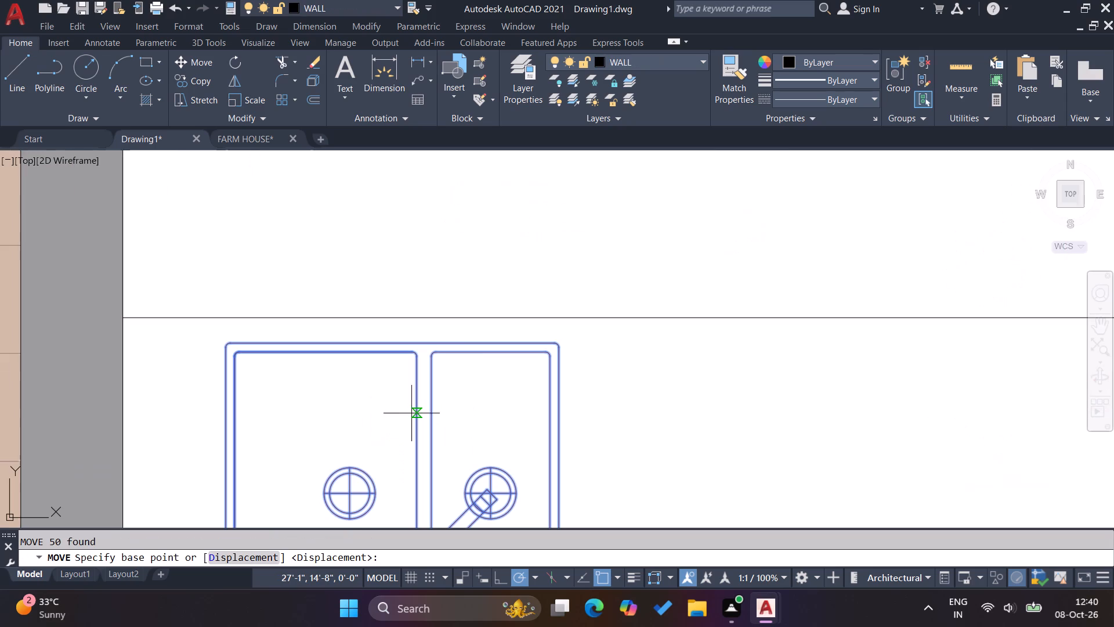
{"action": "scroll", "coordinate": [504, 346], "scroll_direction": "down", "scroll_amount": 2}
{"action": "left_click", "coordinate": [530, 383]}
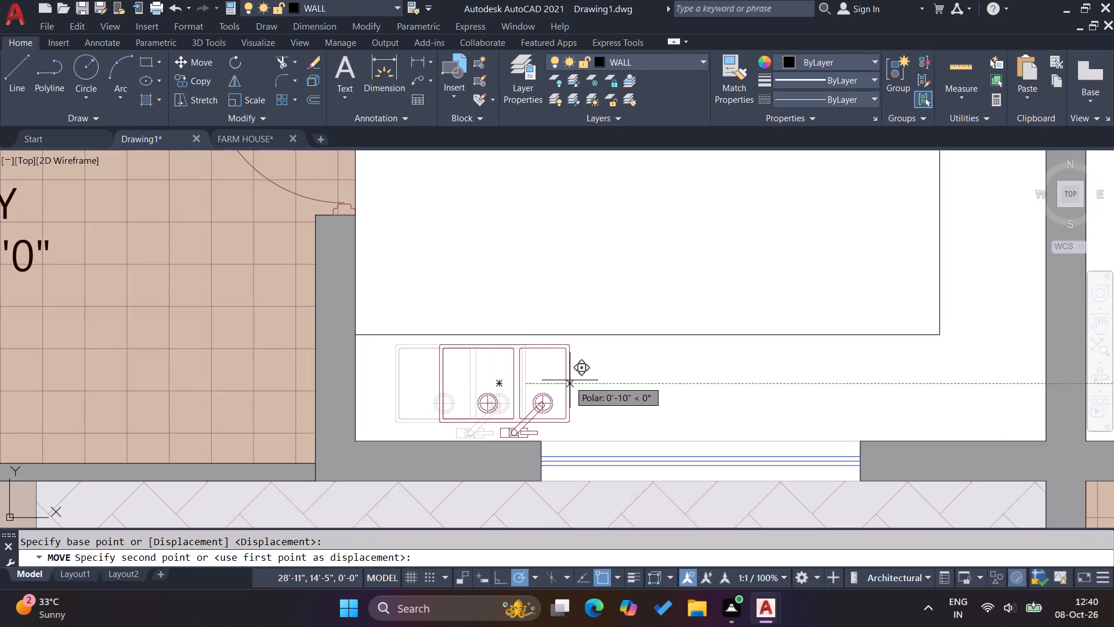
{"action": "left_click", "coordinate": [566, 380]}
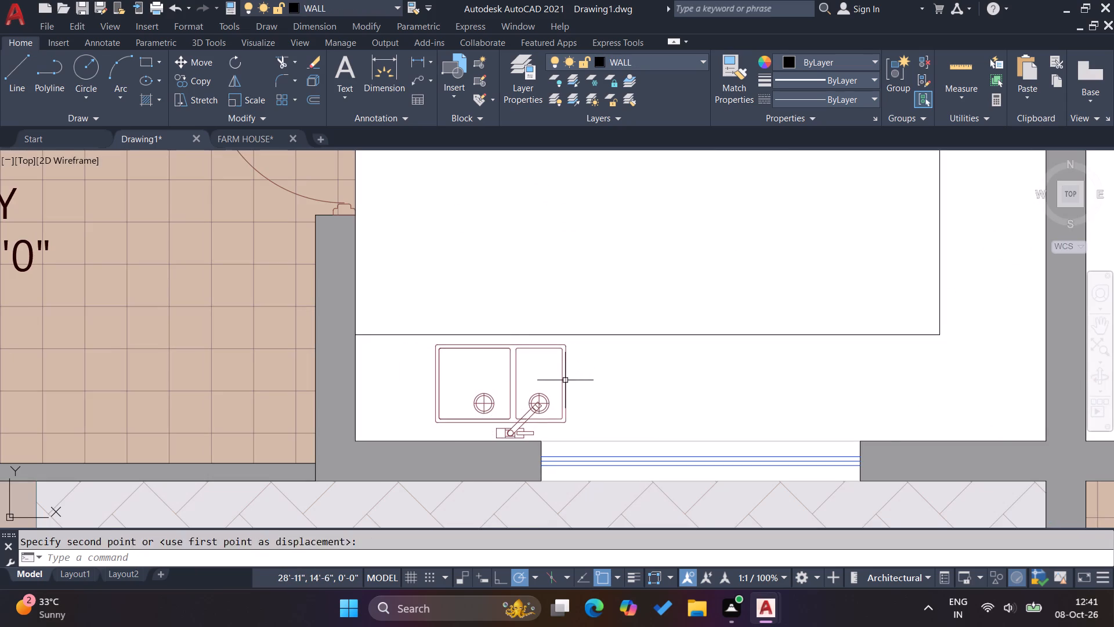
{"action": "key", "text": "Escape"}
{"action": "key", "text": "Escape"}
{"action": "scroll", "coordinate": [507, 364], "scroll_direction": "down", "scroll_amount": 3}
{"action": "key", "text": "Escape"}
{"action": "key", "text": "Escape"}
{"action": "scroll", "coordinate": [573, 399], "scroll_direction": "down", "scroll_amount": 2}
{"action": "key", "text": "Escape"}
{"action": "key", "text": "Escape"}
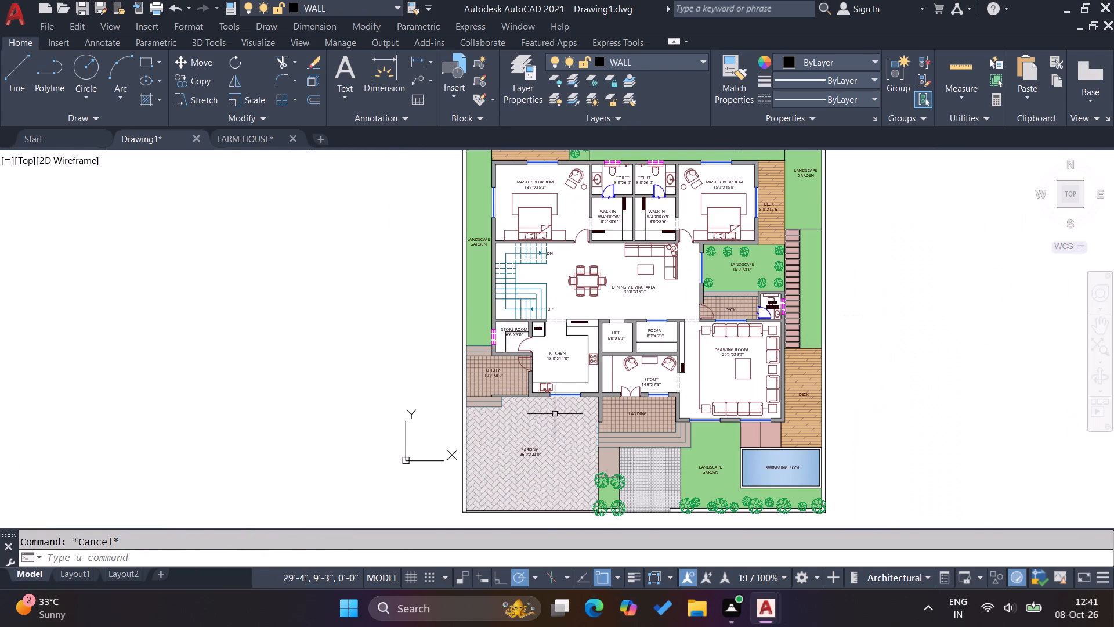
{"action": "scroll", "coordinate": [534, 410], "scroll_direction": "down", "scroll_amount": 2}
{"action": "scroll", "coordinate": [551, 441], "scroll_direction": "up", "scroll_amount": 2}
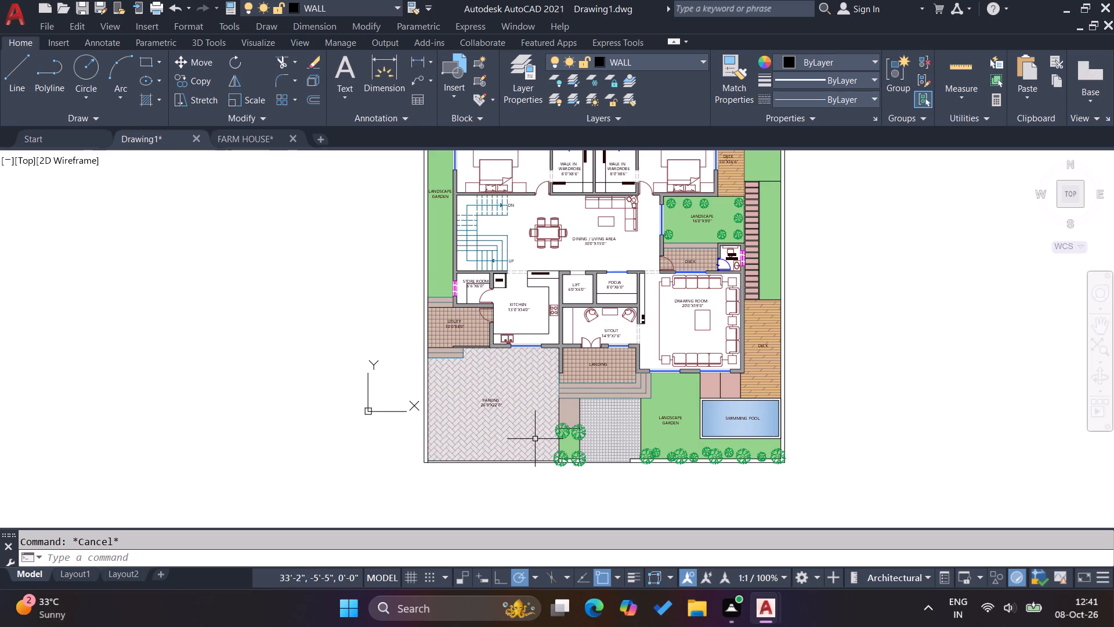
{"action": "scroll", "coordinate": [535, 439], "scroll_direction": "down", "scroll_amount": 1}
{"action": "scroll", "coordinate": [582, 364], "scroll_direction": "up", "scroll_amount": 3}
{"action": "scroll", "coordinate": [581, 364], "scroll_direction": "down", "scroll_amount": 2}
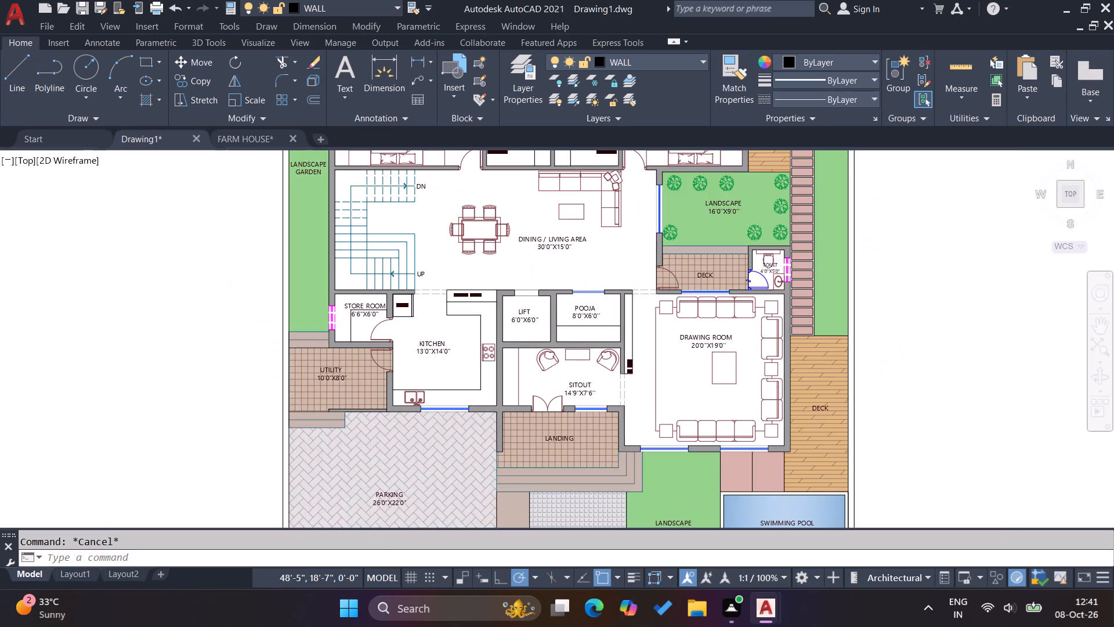
Preview the plot with the previous plot settings and a plot window around the whole floor plan, inspect it, and close without plotting.
{"action": "scroll", "coordinate": [581, 364], "scroll_direction": "down", "scroll_amount": 1}
{"action": "key", "text": "ctrl+p"}
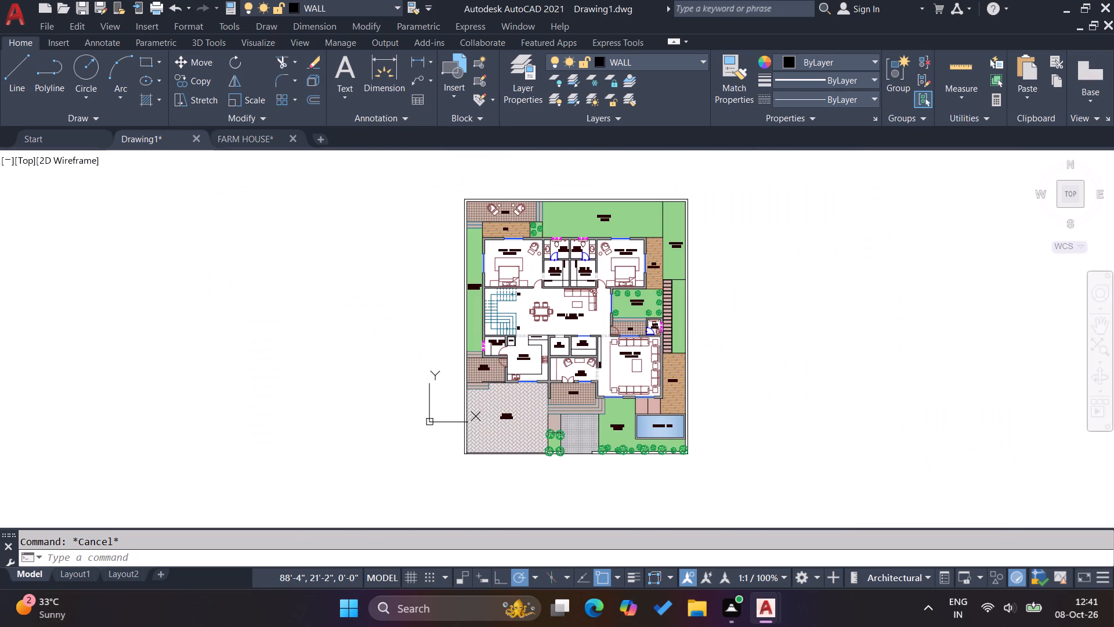
{"action": "left_click", "coordinate": [397, 135]}
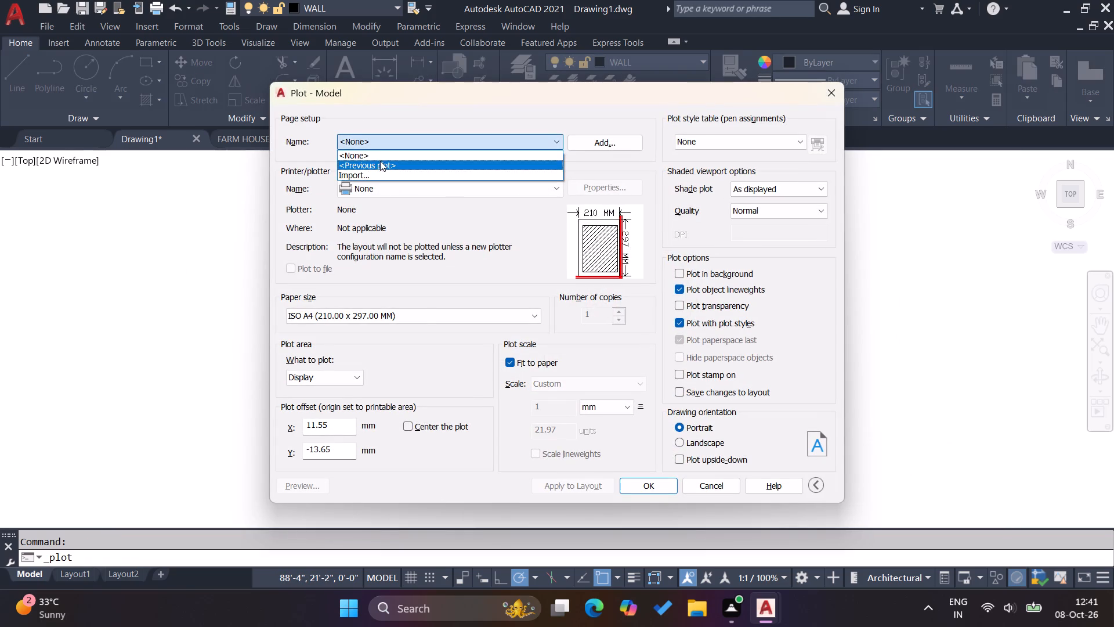
{"action": "left_click", "coordinate": [380, 162]}
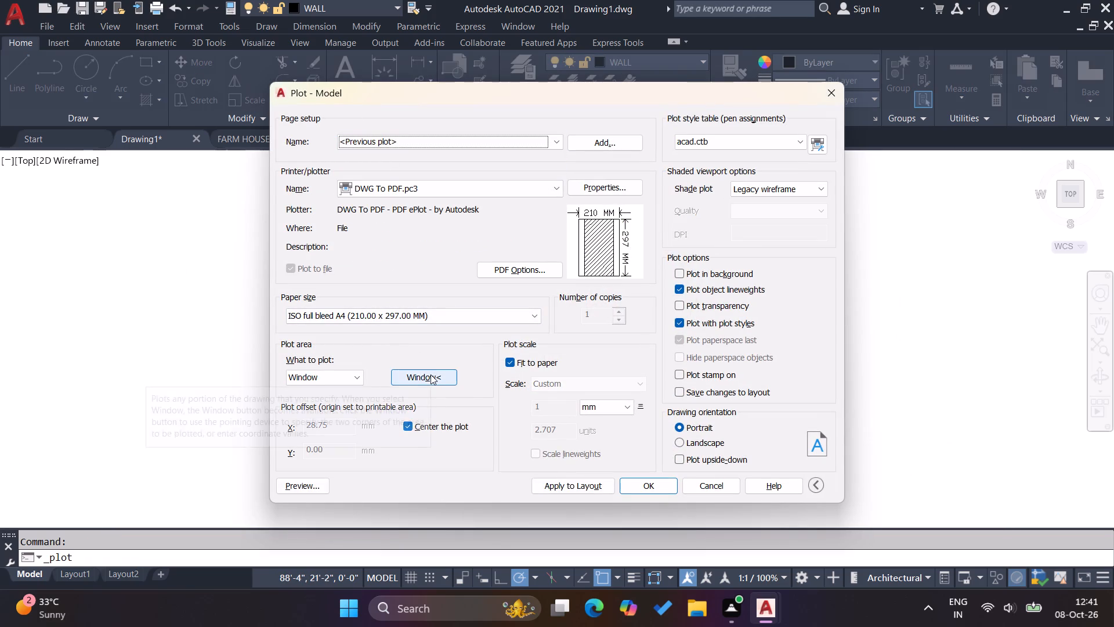
{"action": "left_click", "coordinate": [431, 374]}
{"action": "left_click", "coordinate": [449, 182]}
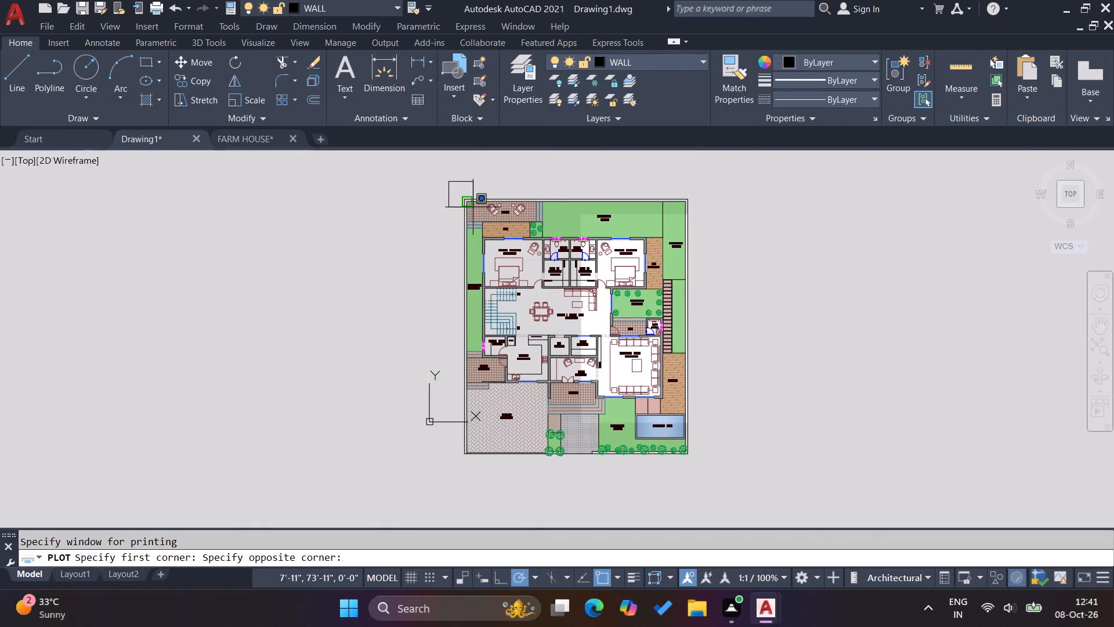
{"action": "left_click", "coordinate": [699, 480]}
{"action": "left_click", "coordinate": [304, 486]}
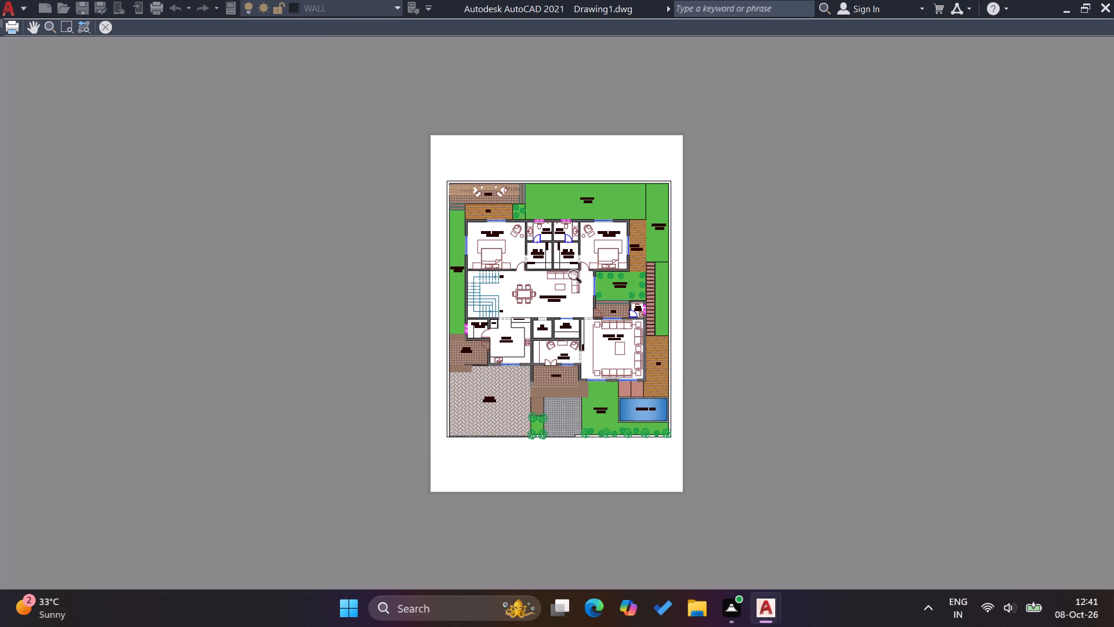
{"action": "scroll", "coordinate": [579, 279], "scroll_direction": "up", "scroll_amount": 1}
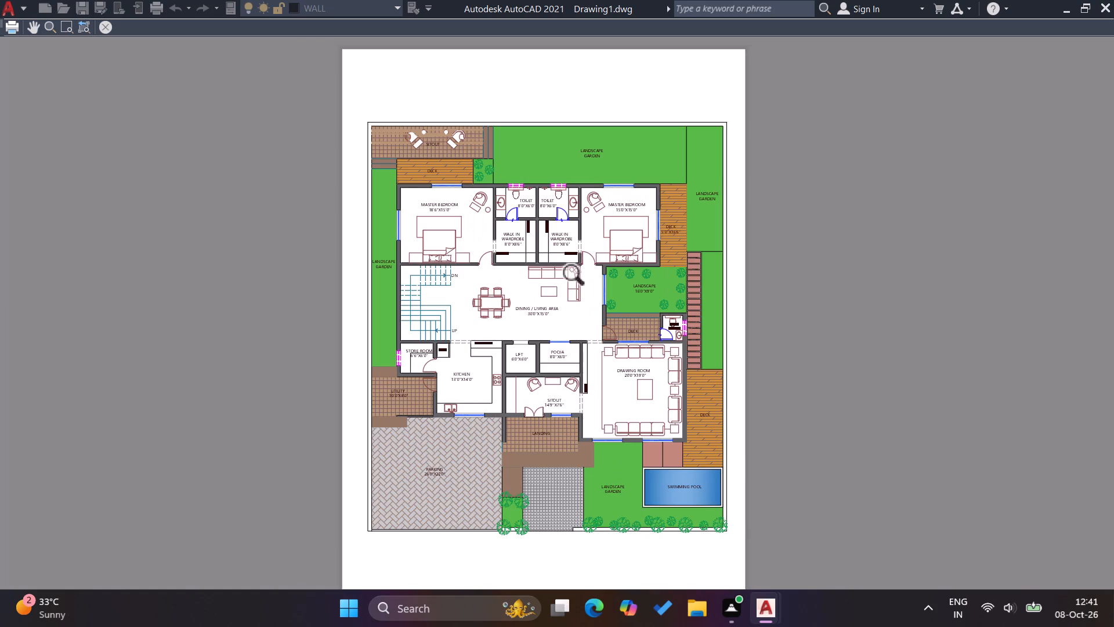
{"action": "scroll", "coordinate": [579, 279], "scroll_direction": "up", "scroll_amount": 1}
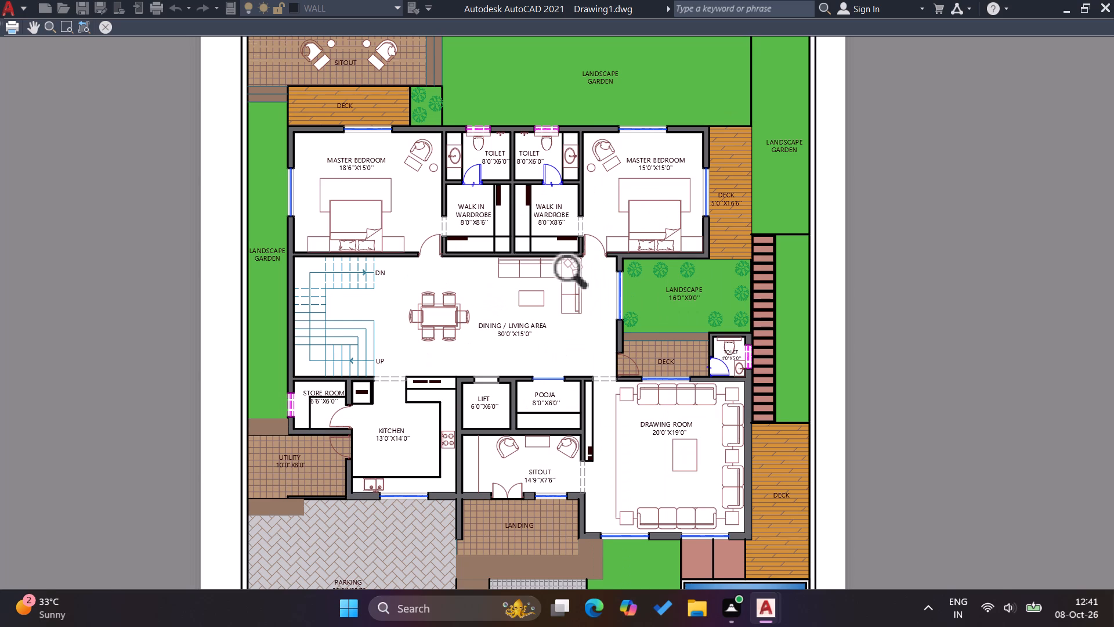
{"action": "scroll", "coordinate": [579, 279], "scroll_direction": "up", "scroll_amount": 1}
{"action": "scroll", "coordinate": [579, 279], "scroll_direction": "down", "scroll_amount": 2}
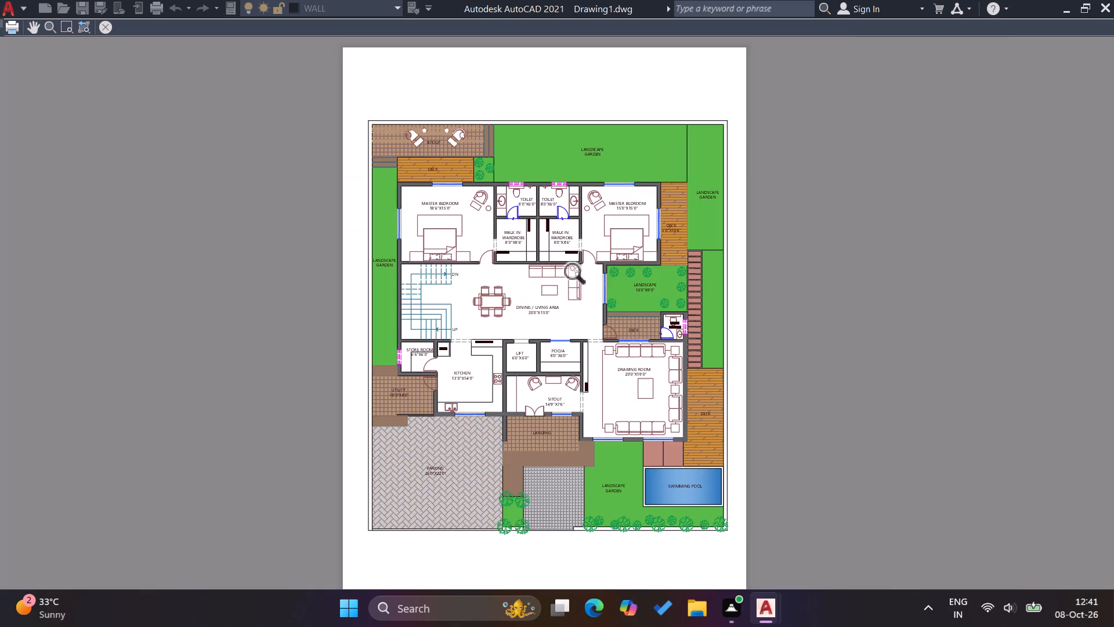
{"action": "scroll", "coordinate": [579, 279], "scroll_direction": "down", "scroll_amount": 1}
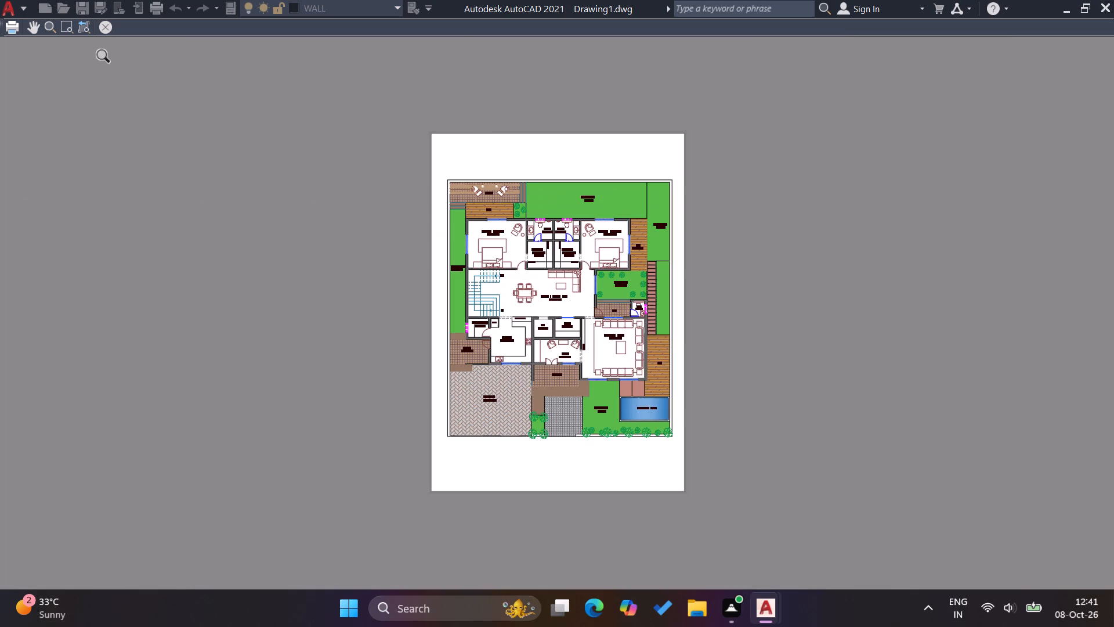
{"action": "left_click", "coordinate": [106, 29]}
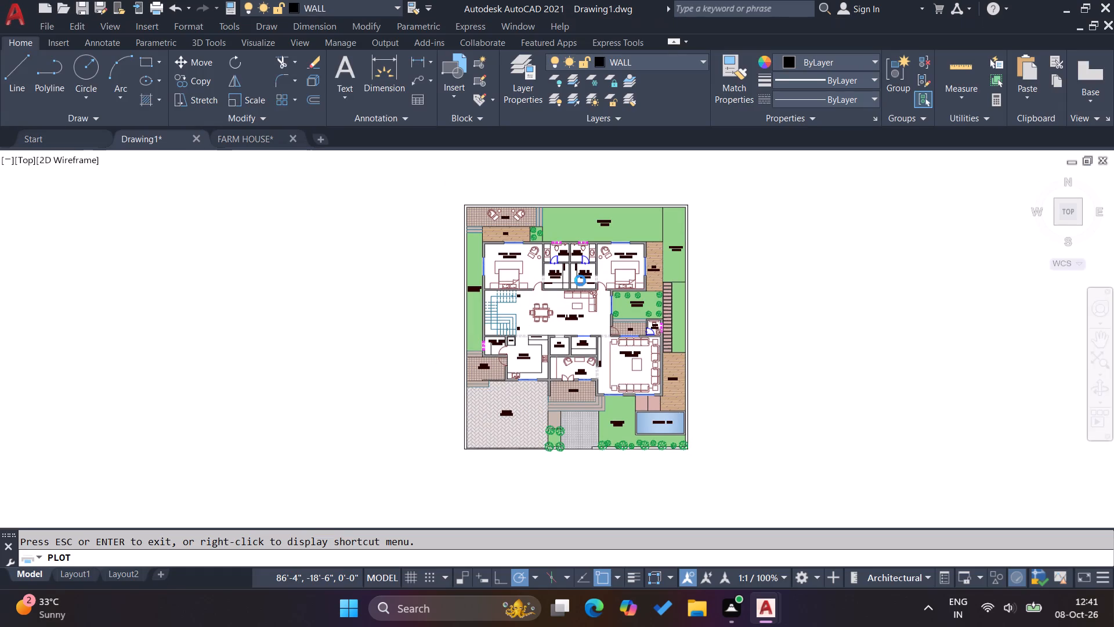
{"action": "left_click", "coordinate": [833, 91]}
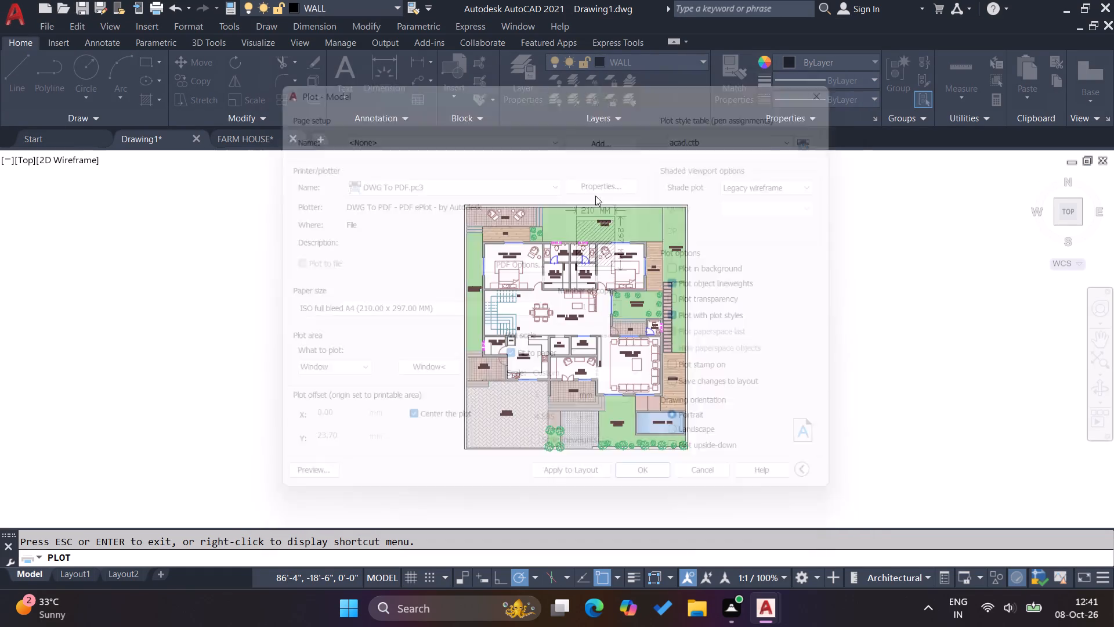
Change the solid hatch of the landscape gardens along the plot's north, west and east sides to light green 175,217,170.
{"action": "scroll", "coordinate": [627, 228], "scroll_direction": "up", "scroll_amount": 3}
{"action": "left_click", "coordinate": [630, 204]}
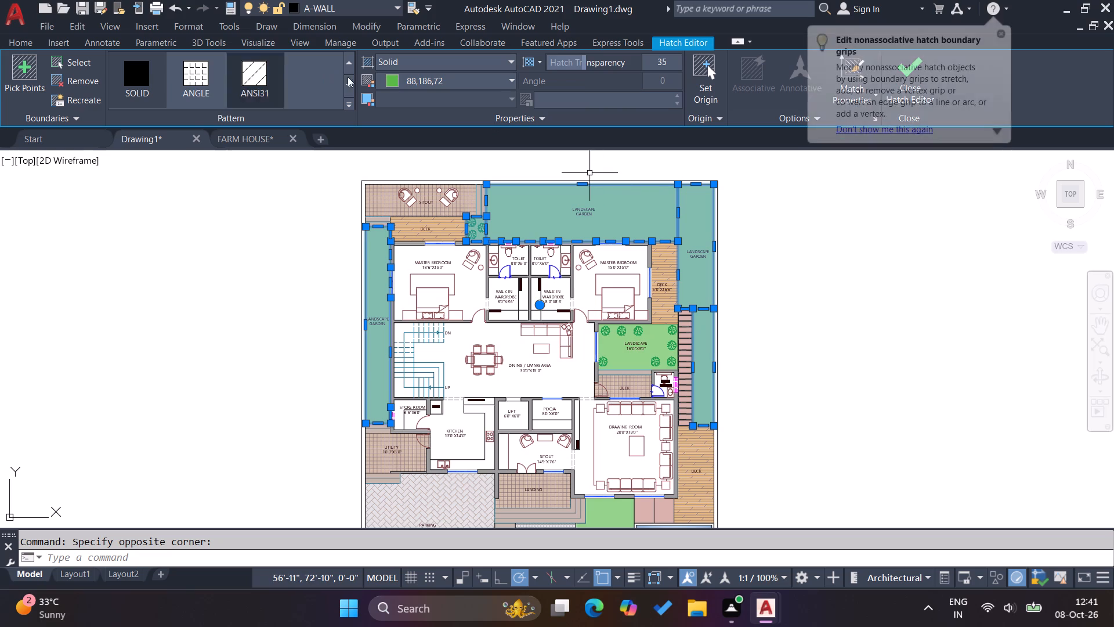
{"action": "left_click", "coordinate": [407, 80]}
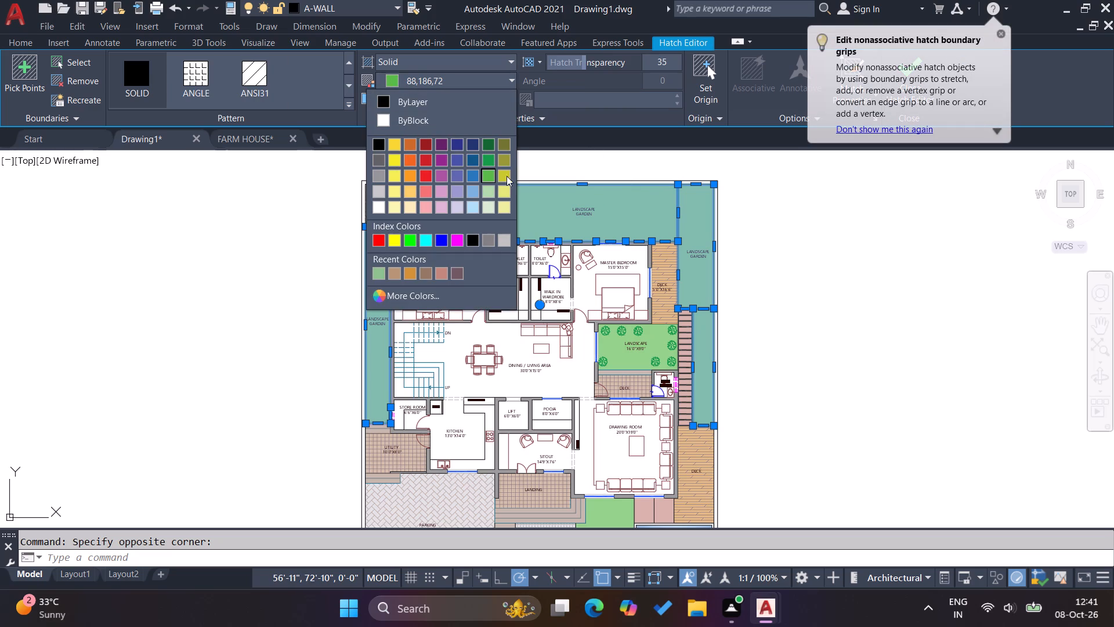
{"action": "left_click", "coordinate": [487, 192]}
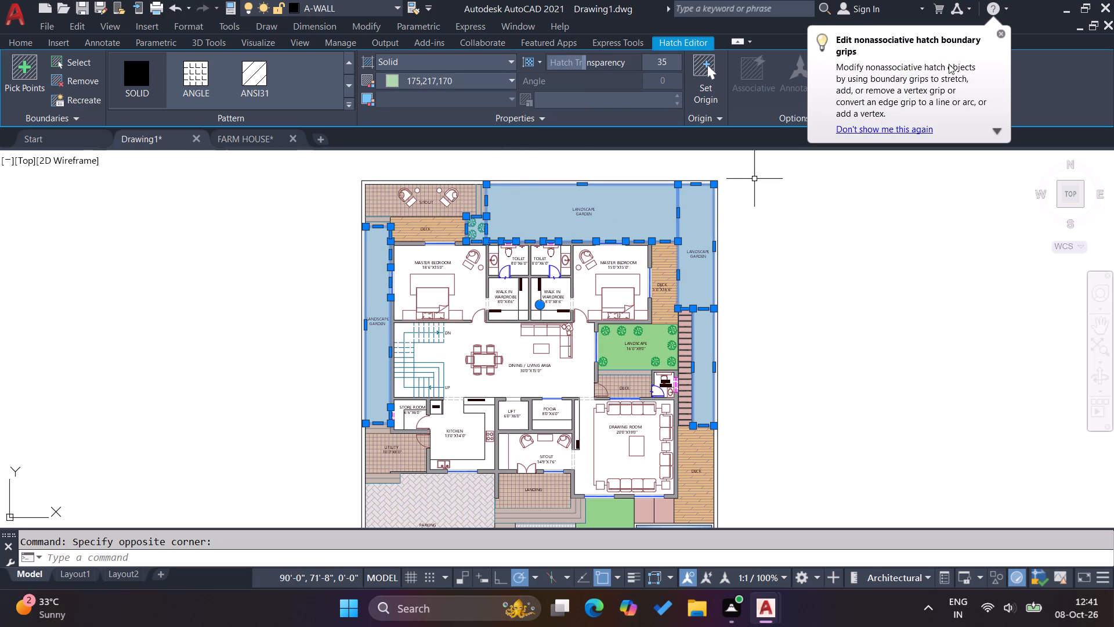
{"action": "left_click", "coordinate": [1002, 31]}
{"action": "left_click", "coordinate": [910, 80]}
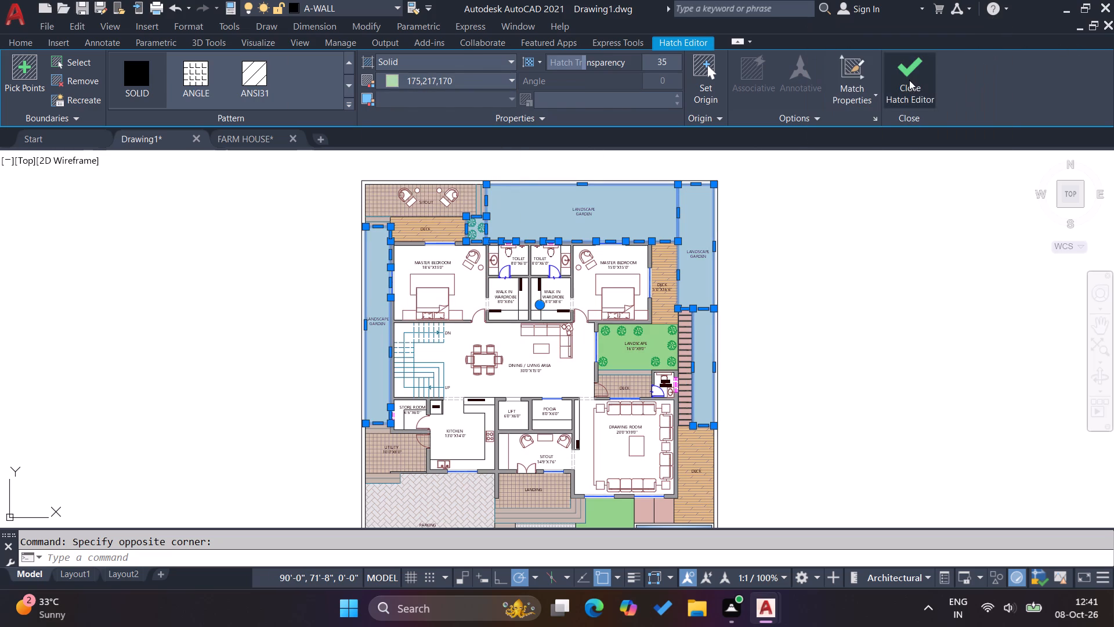
{"action": "key", "text": "Escape"}
{"action": "key", "text": "Escape"}
Match the light green garden hatch onto the 16'0"X9'0" landscape court, the garden beside the swimming pool, and the planting strip beside the parking.
{"action": "type", "text": "MA"}
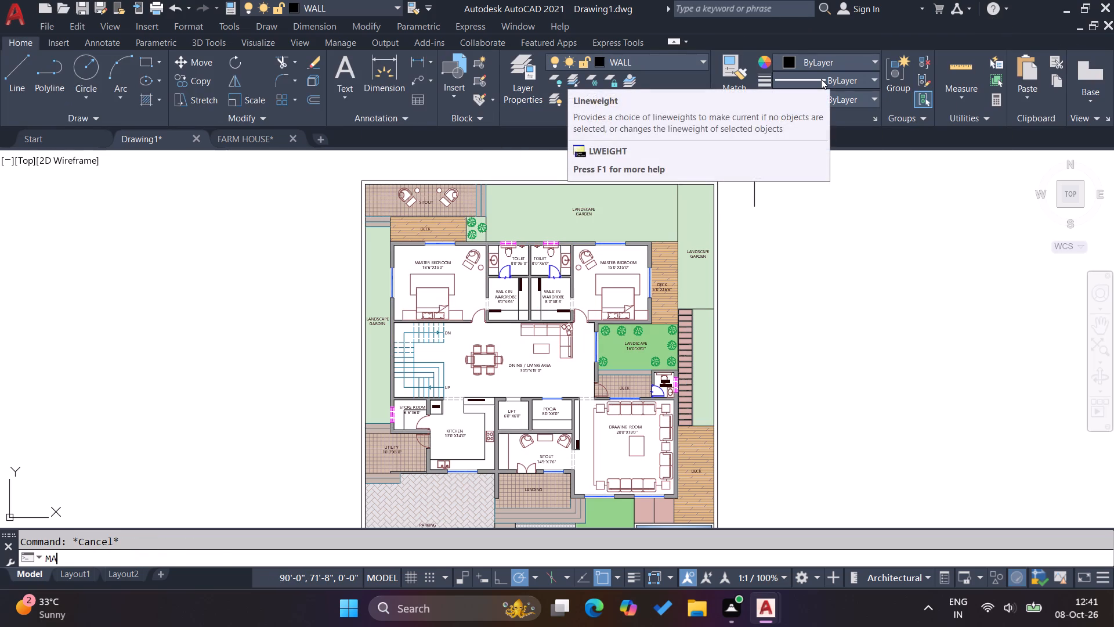
{"action": "key", "text": "Return"}
{"action": "left_click", "coordinate": [700, 210]}
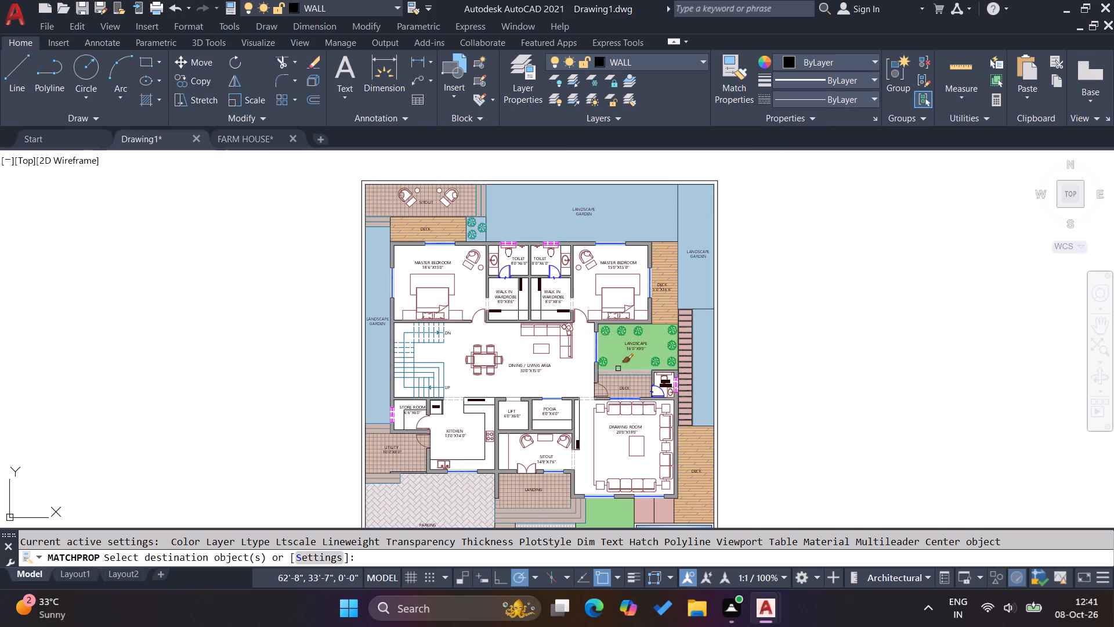
{"action": "left_click", "coordinate": [618, 365]}
{"action": "scroll", "coordinate": [636, 226], "scroll_direction": "down", "scroll_amount": 2}
{"action": "scroll", "coordinate": [624, 344], "scroll_direction": "up", "scroll_amount": 2}
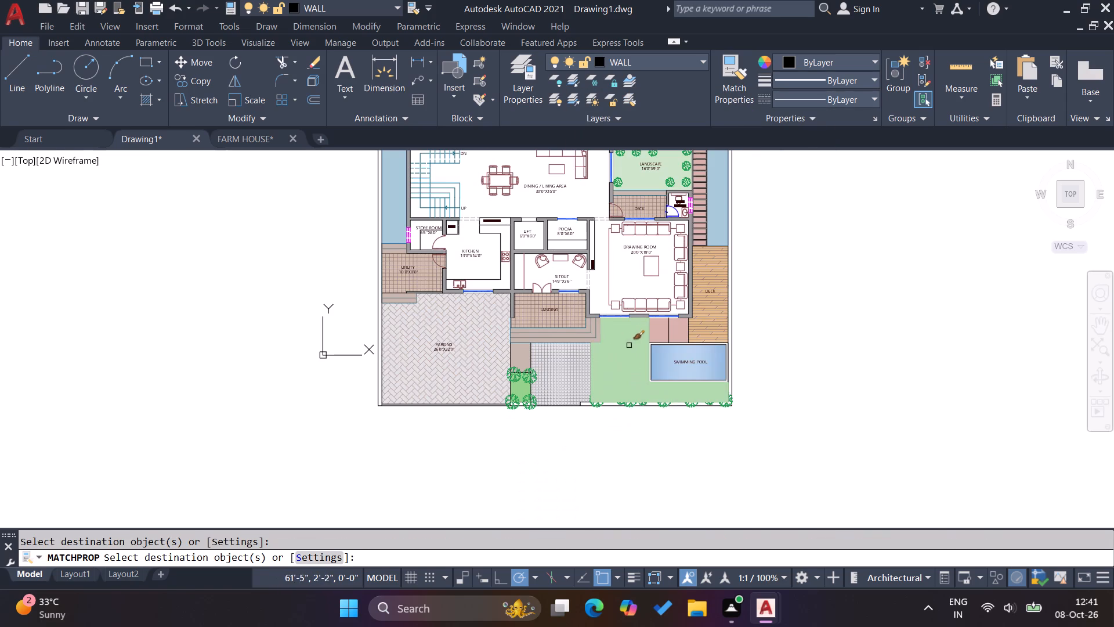
{"action": "left_click", "coordinate": [630, 342]}
{"action": "scroll", "coordinate": [525, 389], "scroll_direction": "up", "scroll_amount": 3}
{"action": "left_click", "coordinate": [512, 389]}
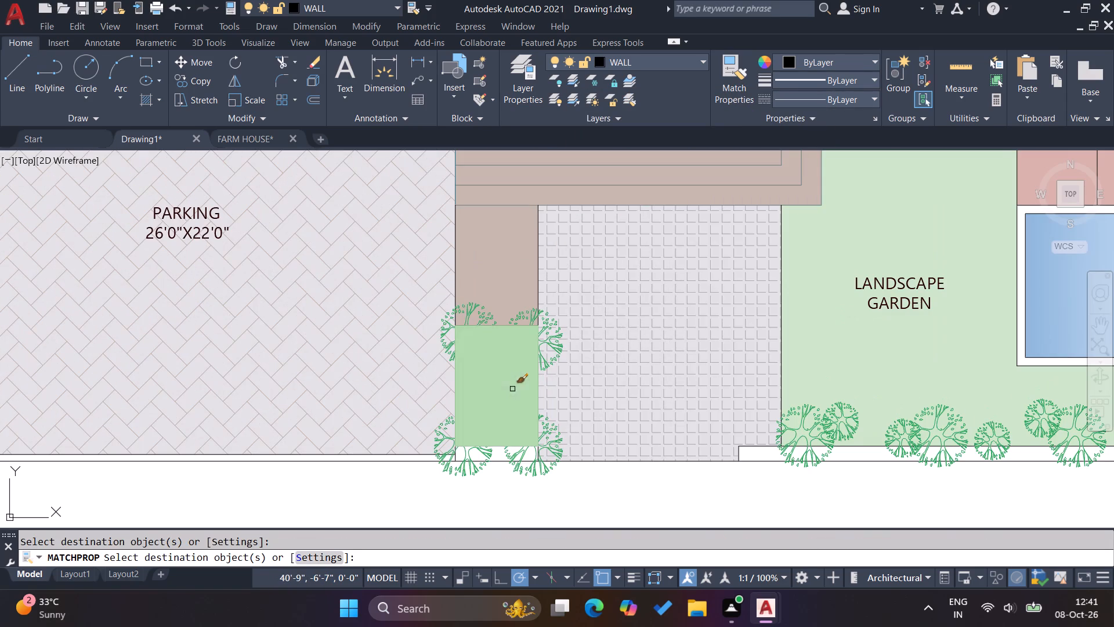
{"action": "key", "text": "Escape"}
{"action": "key", "text": "Escape"}
{"action": "key", "text": "Escape"}
{"action": "key", "text": "Escape"}
{"action": "scroll", "coordinate": [535, 467], "scroll_direction": "down", "scroll_amount": 2}
{"action": "key", "text": "Escape"}
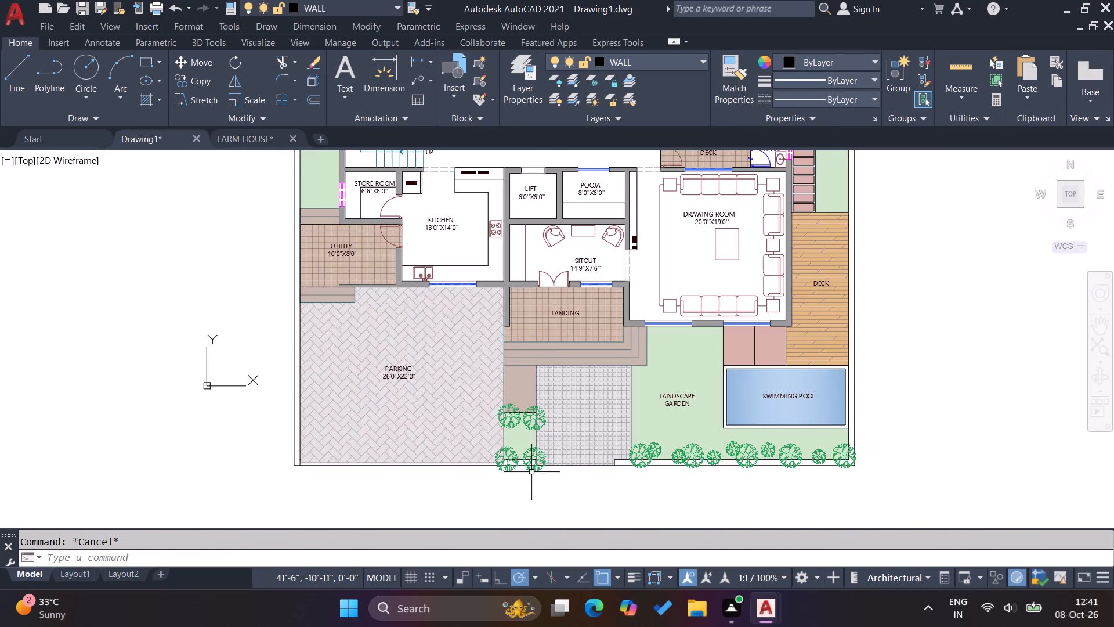
{"action": "key", "text": "Escape"}
Preview the recoloured plan with the previous plot settings and a window just outside the compound wall, and close without plotting.
{"action": "scroll", "coordinate": [567, 473], "scroll_direction": "down", "scroll_amount": 2}
{"action": "key", "text": "ctrl+p"}
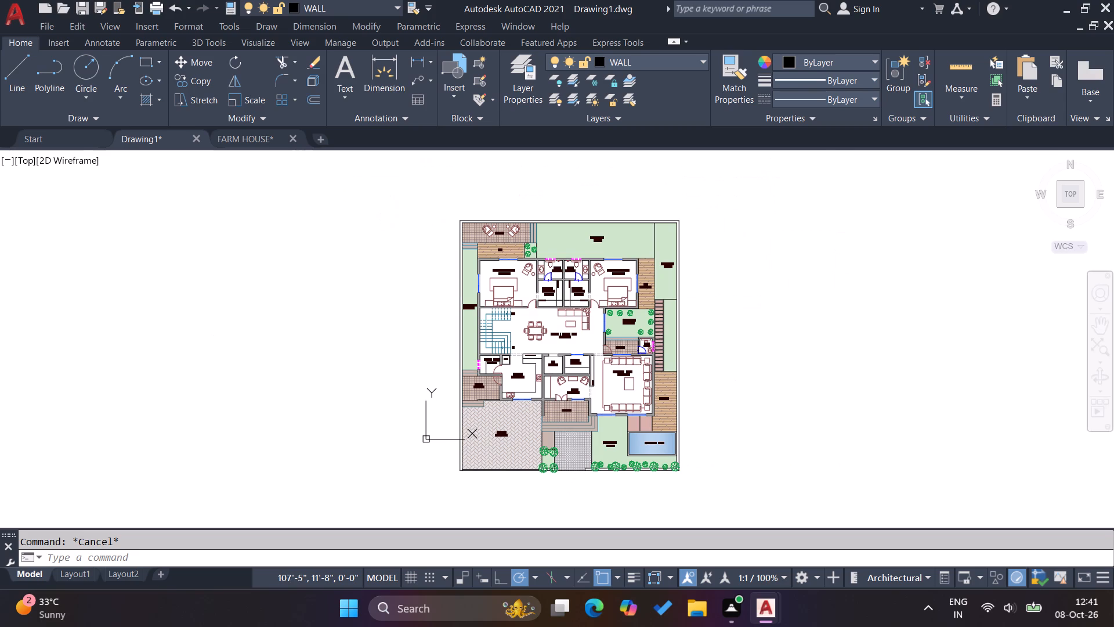
{"action": "left_click", "coordinate": [480, 134]}
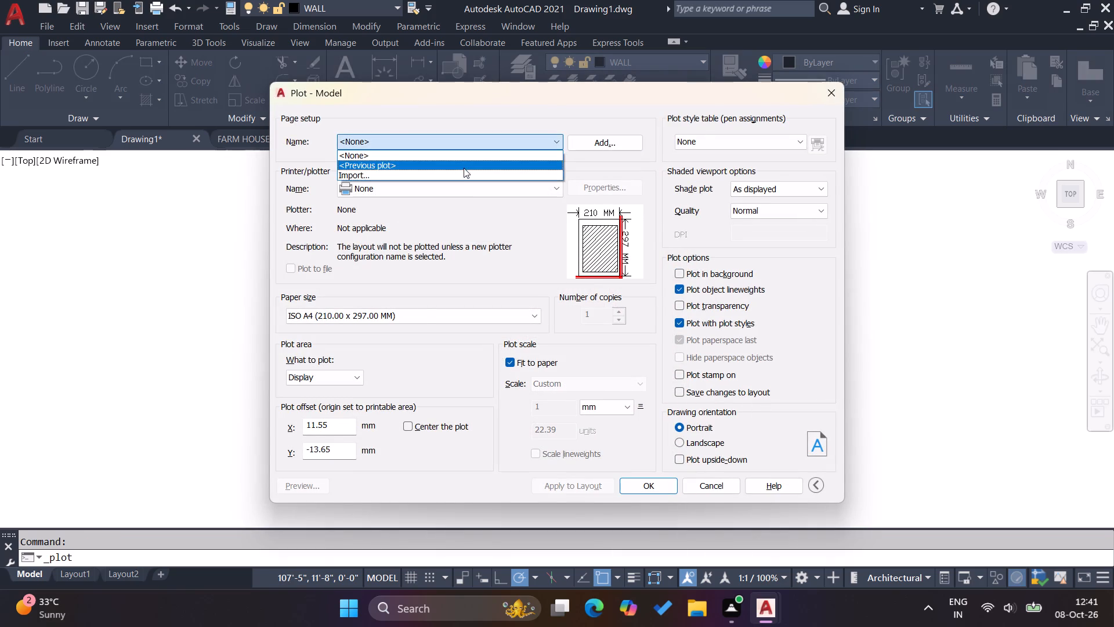
{"action": "left_click", "coordinate": [464, 168]}
{"action": "left_click", "coordinate": [440, 373]}
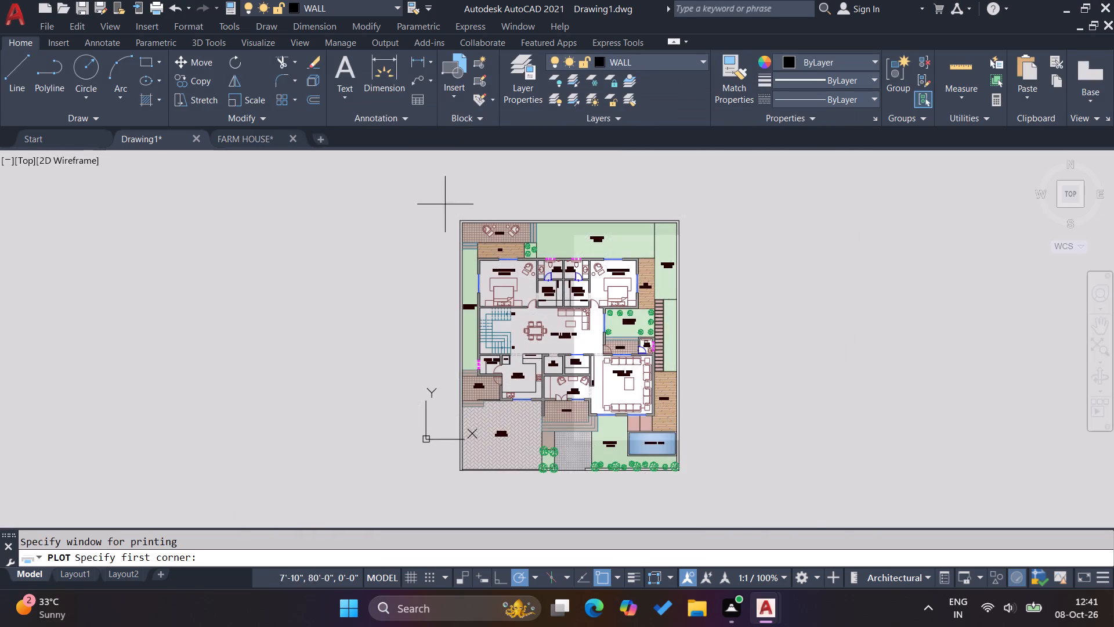
{"action": "scroll", "coordinate": [444, 211], "scroll_direction": "up", "scroll_amount": 3}
{"action": "left_click", "coordinate": [454, 204]}
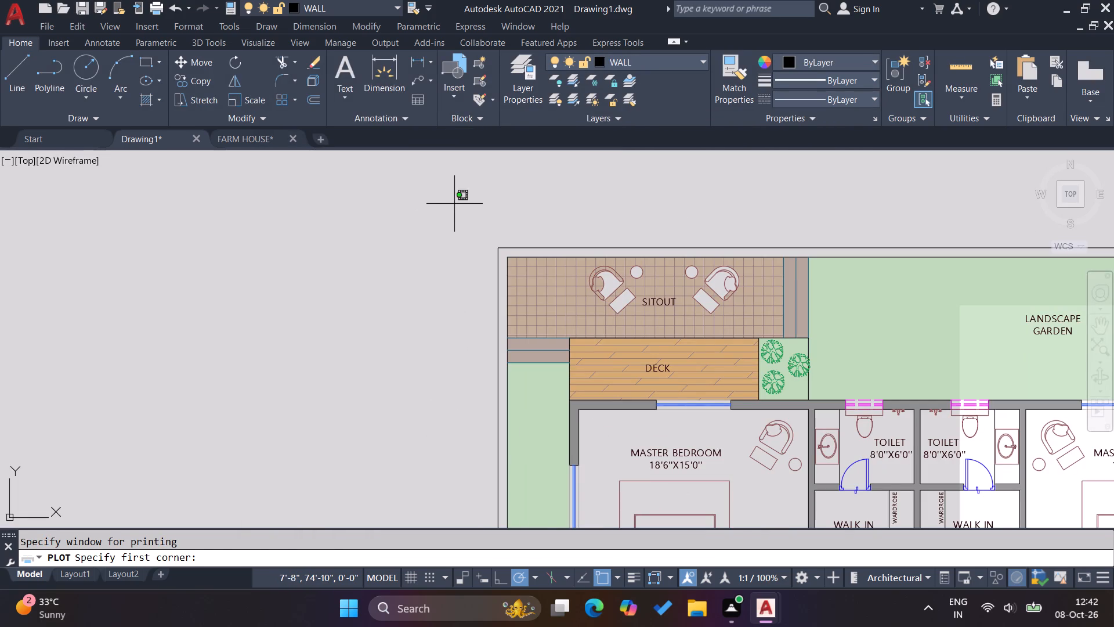
{"action": "scroll", "coordinate": [454, 206], "scroll_direction": "down", "scroll_amount": 5}
{"action": "scroll", "coordinate": [552, 308], "scroll_direction": "up", "scroll_amount": 4}
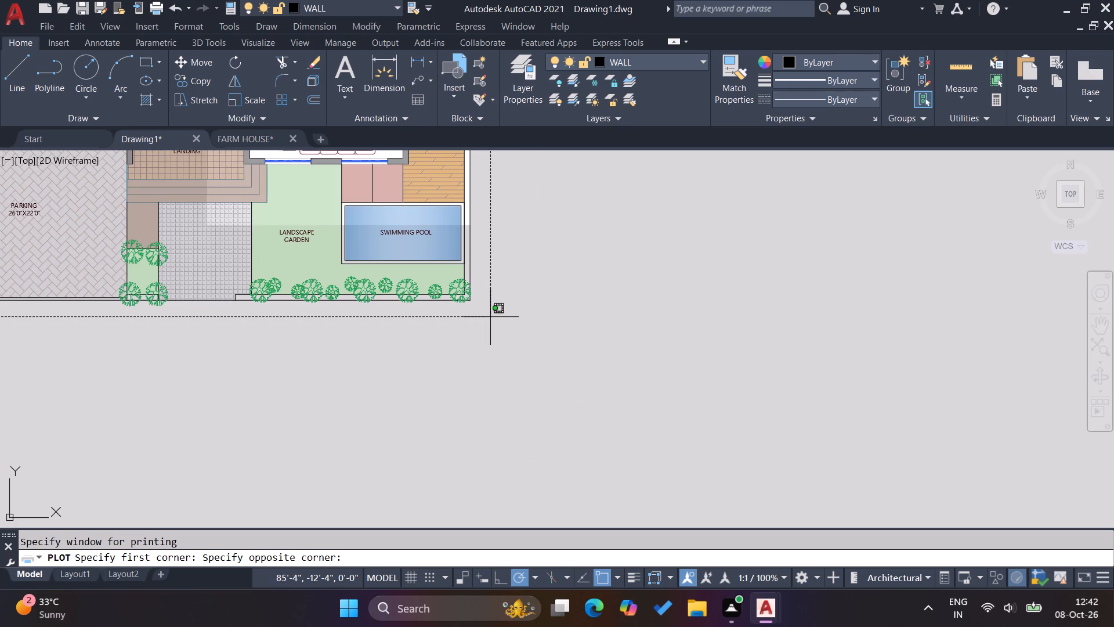
{"action": "left_click", "coordinate": [484, 319]}
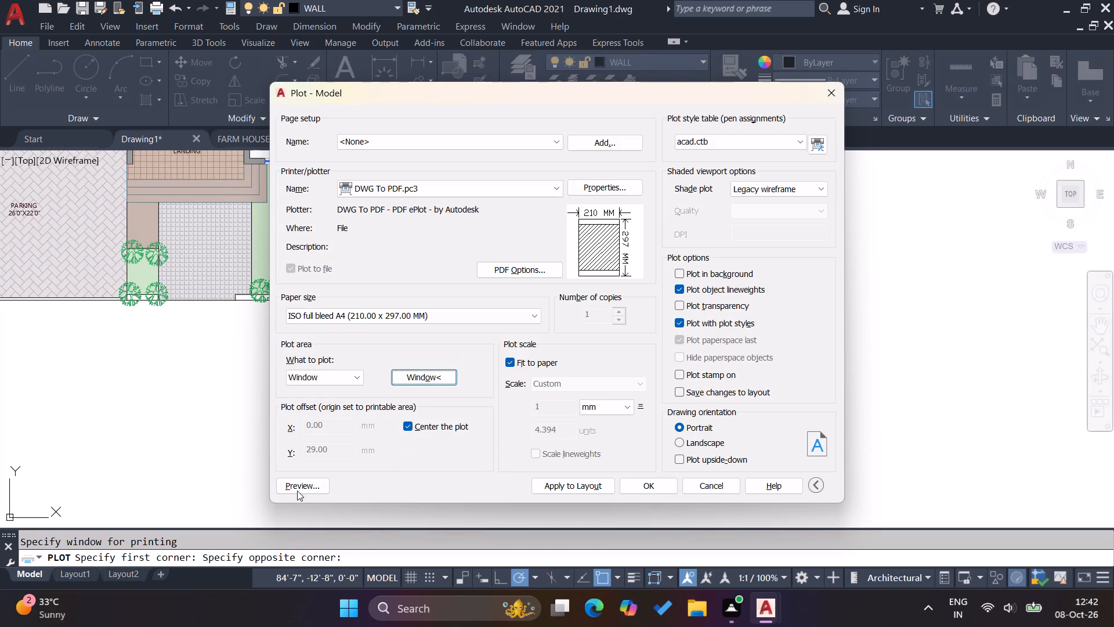
{"action": "left_click", "coordinate": [298, 489]}
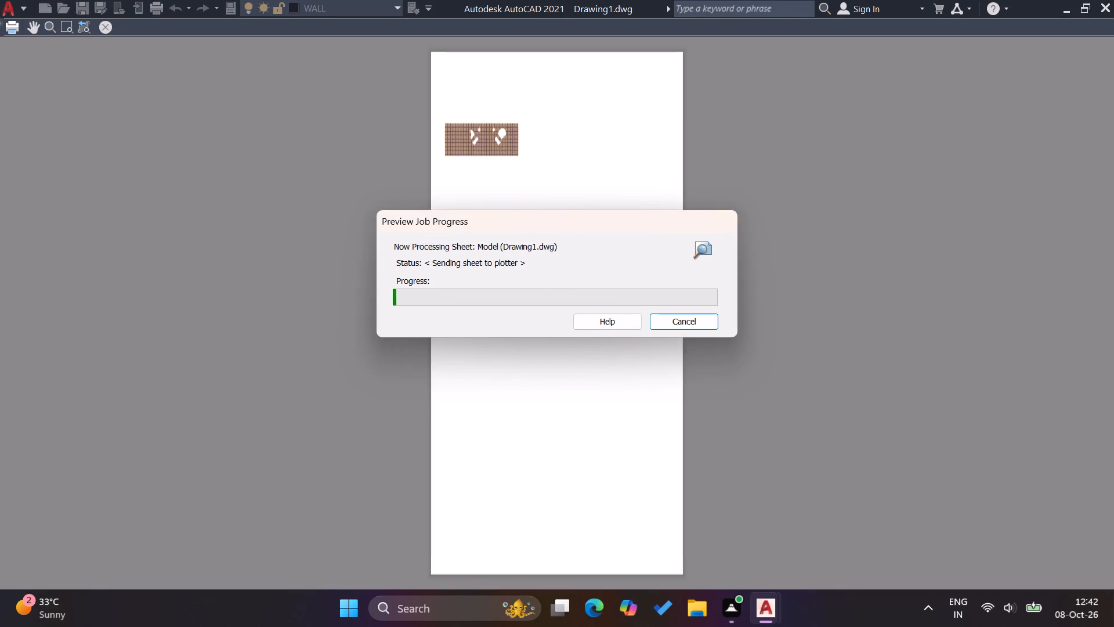
{"action": "scroll", "coordinate": [562, 274], "scroll_direction": "up", "scroll_amount": 2}
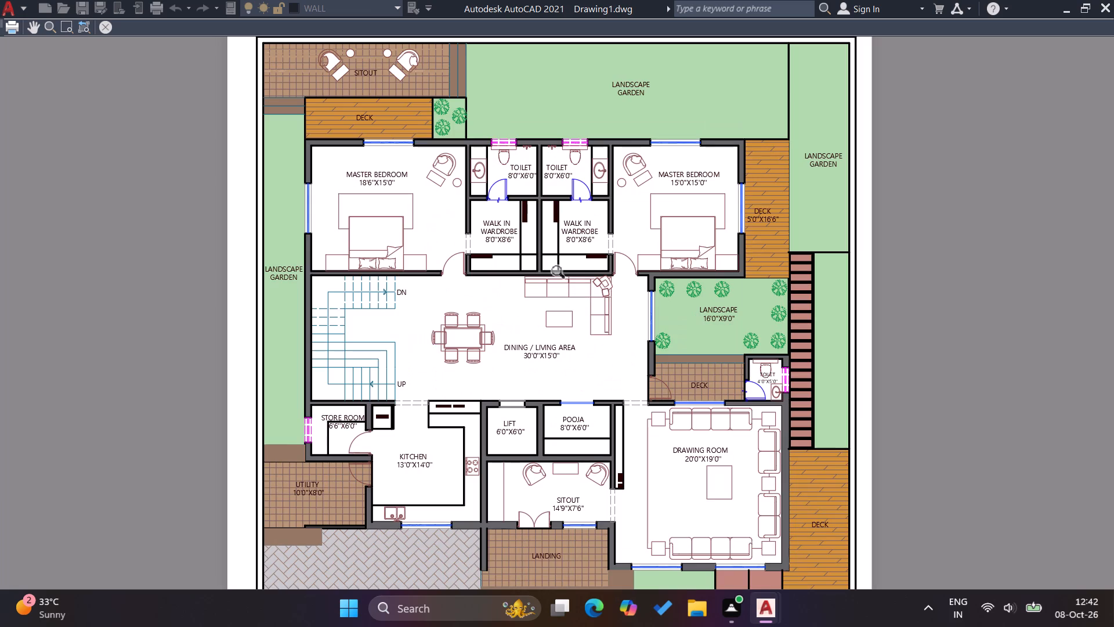
{"action": "scroll", "coordinate": [562, 274], "scroll_direction": "down", "scroll_amount": 1}
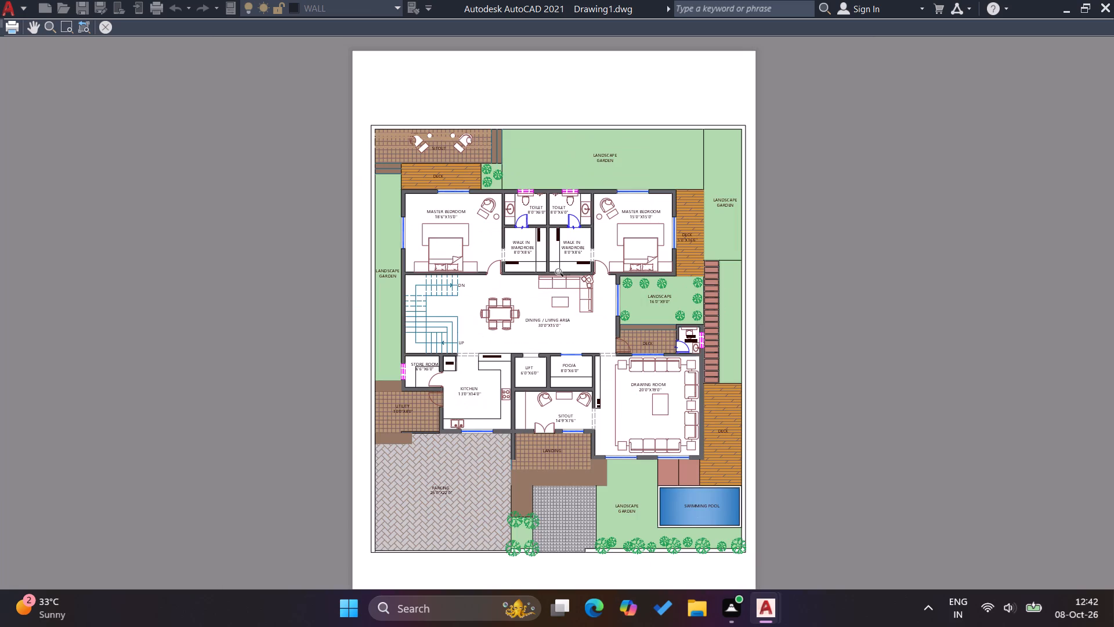
{"action": "scroll", "coordinate": [562, 274], "scroll_direction": "down", "scroll_amount": 1}
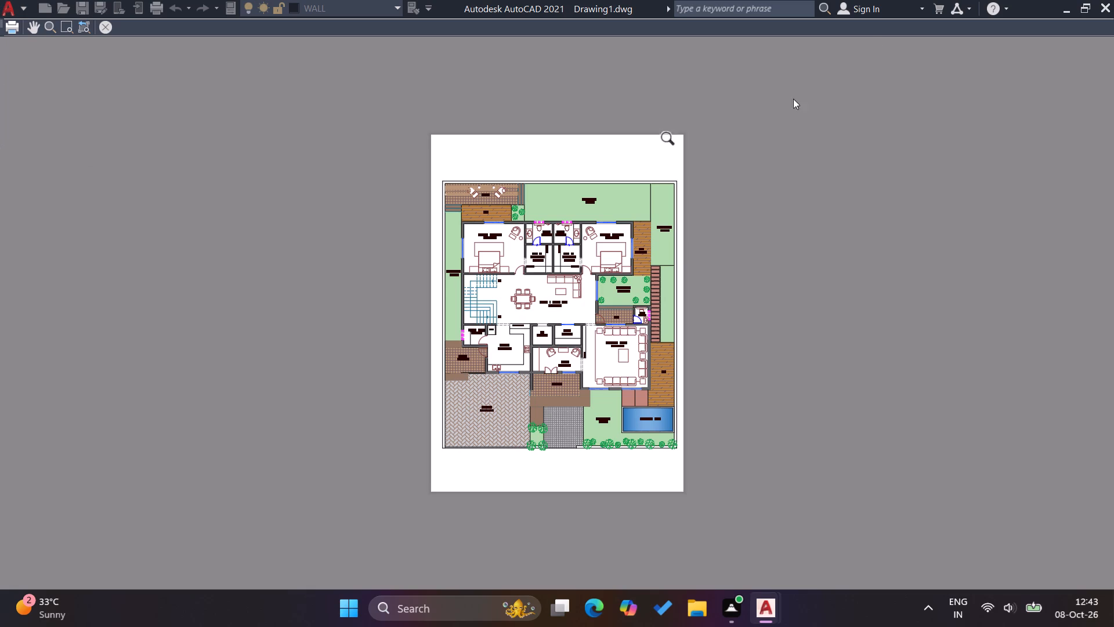
{"action": "left_click", "coordinate": [106, 27]}
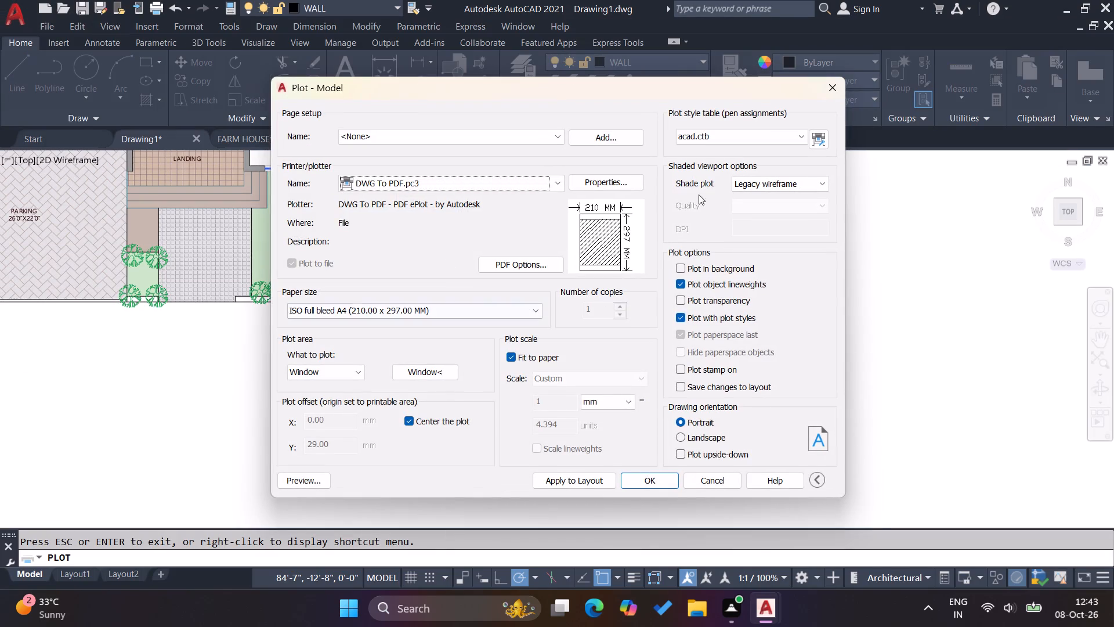
{"action": "left_click", "coordinate": [836, 83]}
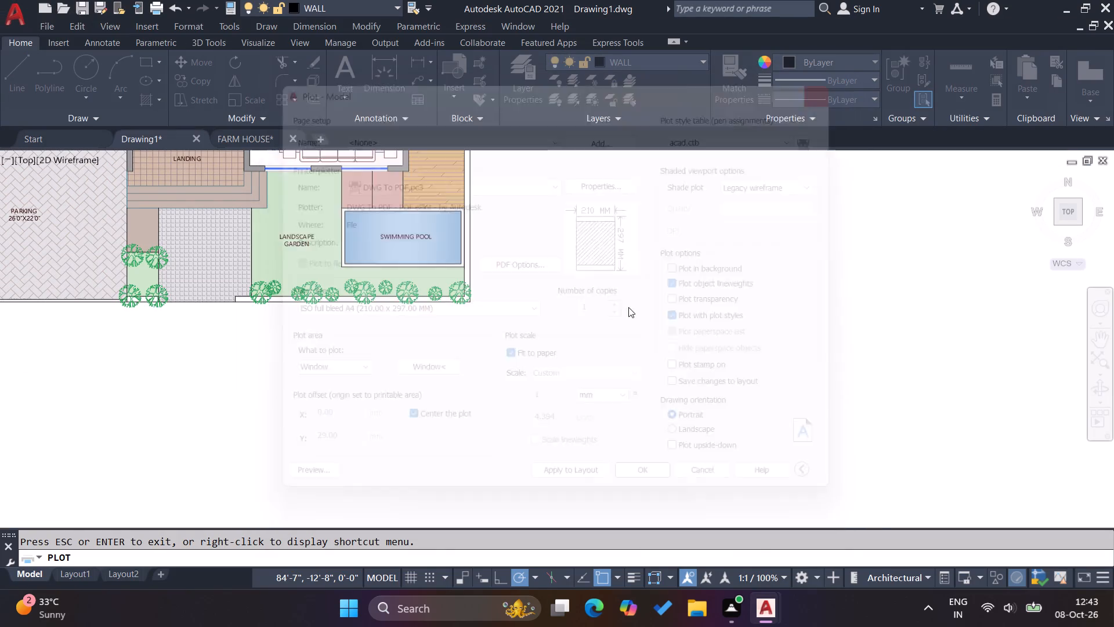
{"action": "key", "text": "Escape"}
{"action": "scroll", "coordinate": [473, 384], "scroll_direction": "down", "scroll_amount": 2}
{"action": "key", "text": "Escape"}
{"action": "key", "text": "Escape"}
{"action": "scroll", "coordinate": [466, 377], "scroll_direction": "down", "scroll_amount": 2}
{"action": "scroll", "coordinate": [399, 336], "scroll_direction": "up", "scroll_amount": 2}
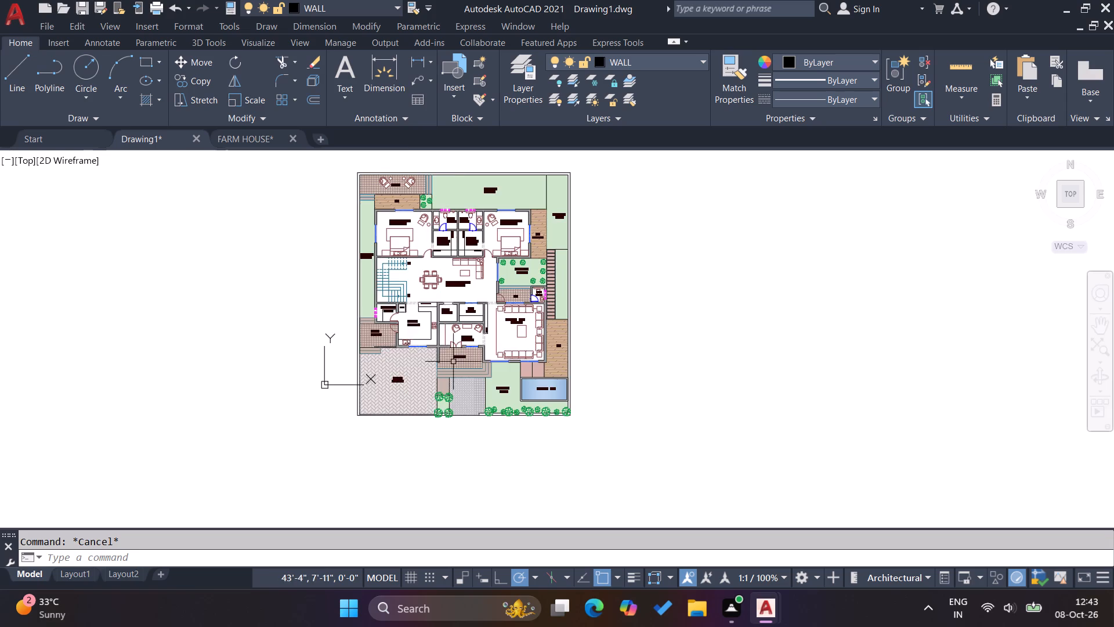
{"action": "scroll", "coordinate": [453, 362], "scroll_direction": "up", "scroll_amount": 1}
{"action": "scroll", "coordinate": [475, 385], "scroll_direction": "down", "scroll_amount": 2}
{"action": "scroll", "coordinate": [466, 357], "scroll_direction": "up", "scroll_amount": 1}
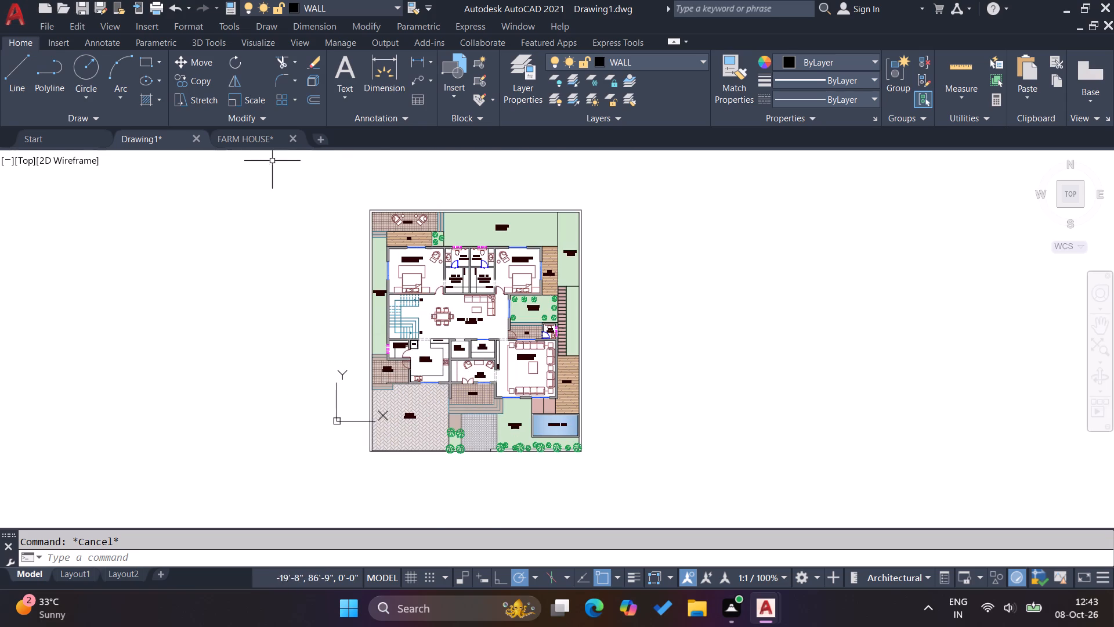
Copy the sheet border and title block from the FARM HOUSE drawing and paste them around the floor plan in Drawing1.
{"action": "left_click", "coordinate": [256, 145]}
{"action": "scroll", "coordinate": [157, 223], "scroll_direction": "up", "scroll_amount": 3}
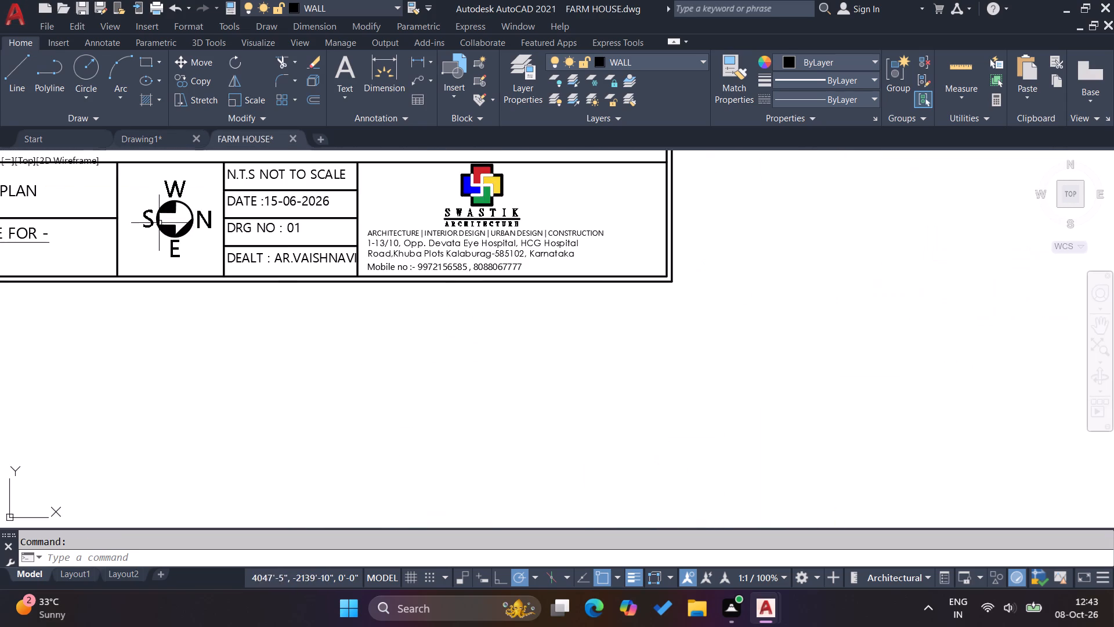
{"action": "scroll", "coordinate": [865, 308], "scroll_direction": "down", "scroll_amount": 2}
{"action": "left_click", "coordinate": [821, 323]}
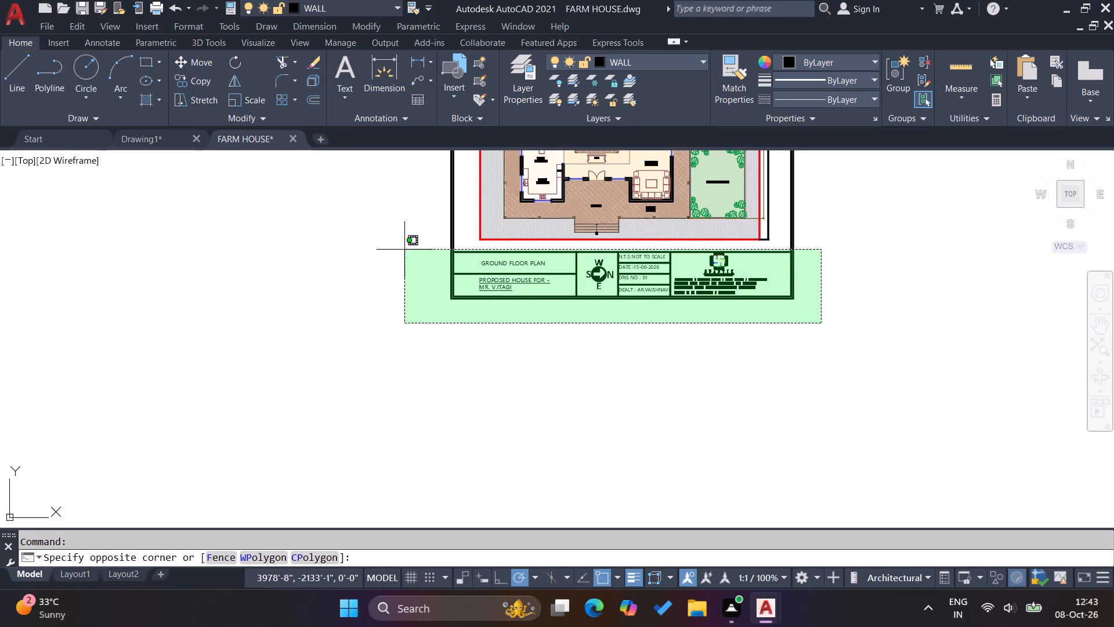
{"action": "left_click", "coordinate": [407, 246]}
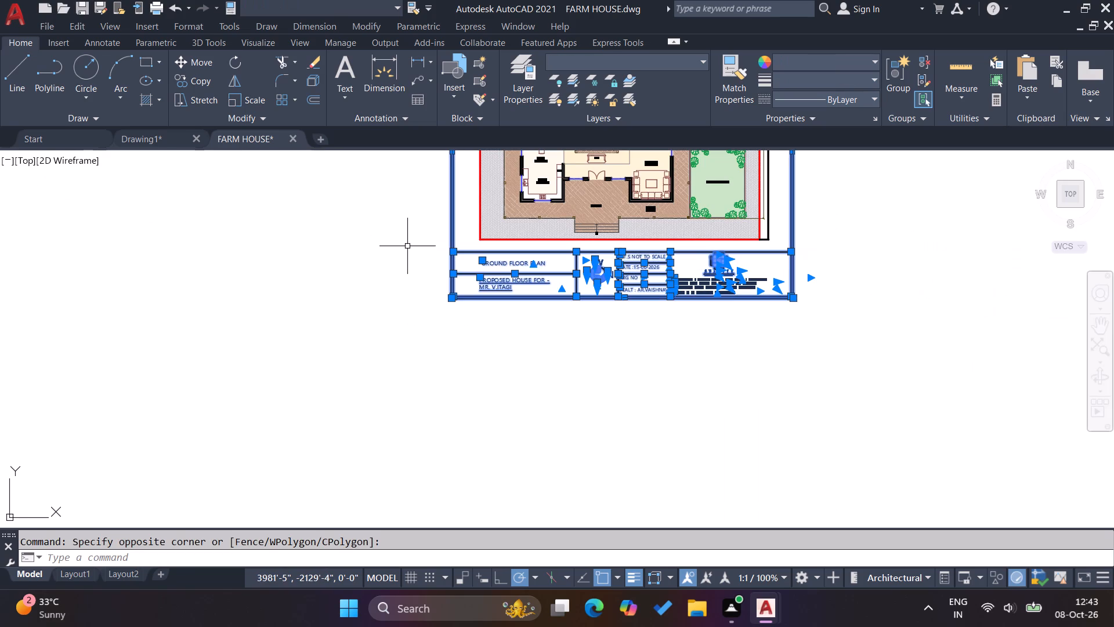
{"action": "key", "text": "ctrl+c"}
{"action": "left_click", "coordinate": [144, 146]}
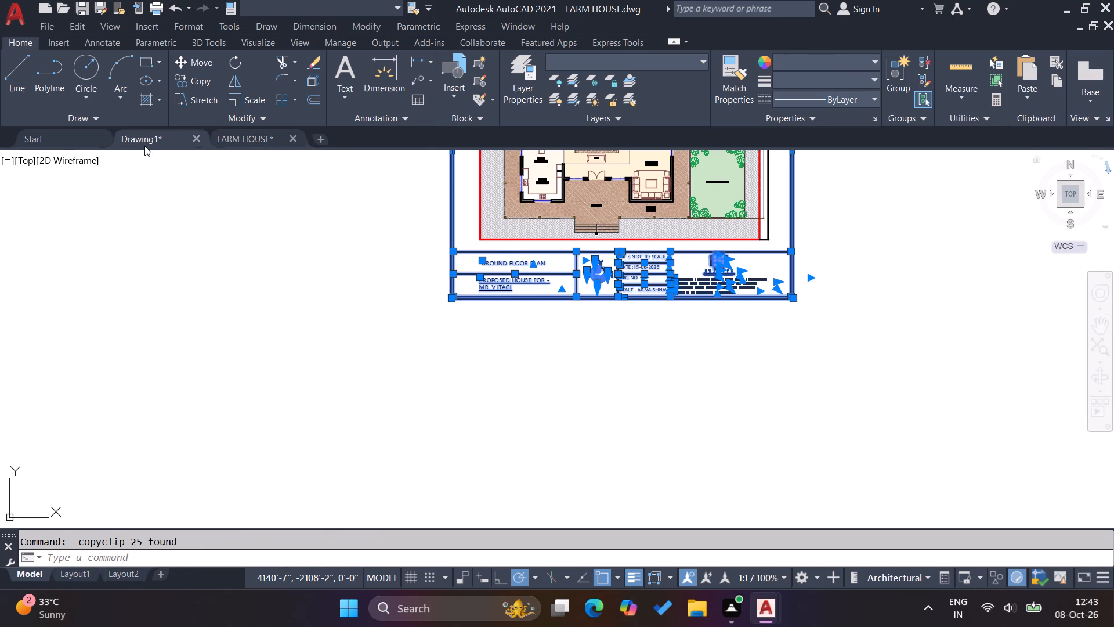
{"action": "key", "text": "ctrl+v"}
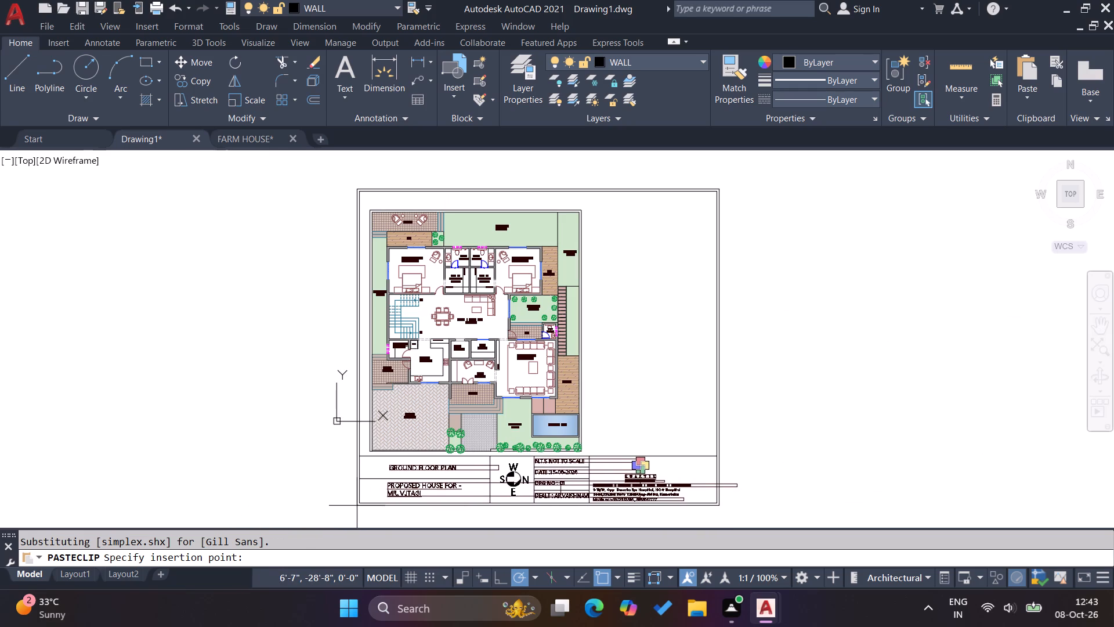
{"action": "left_click", "coordinate": [359, 508]}
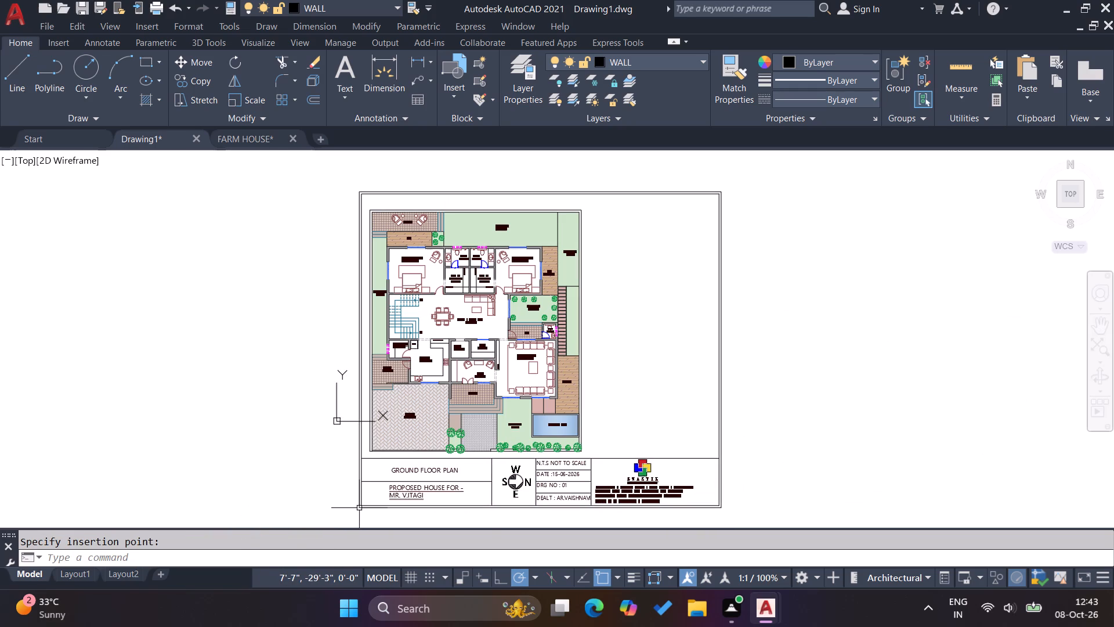
{"action": "key", "text": "Escape"}
{"action": "scroll", "coordinate": [605, 379], "scroll_direction": "down", "scroll_amount": 2}
{"action": "key", "text": "Escape"}
Scale the pasted border and title block down from the border's lower-left corner until slightly wider than the floor plan.
{"action": "scroll", "coordinate": [638, 431], "scroll_direction": "up", "scroll_amount": 3}
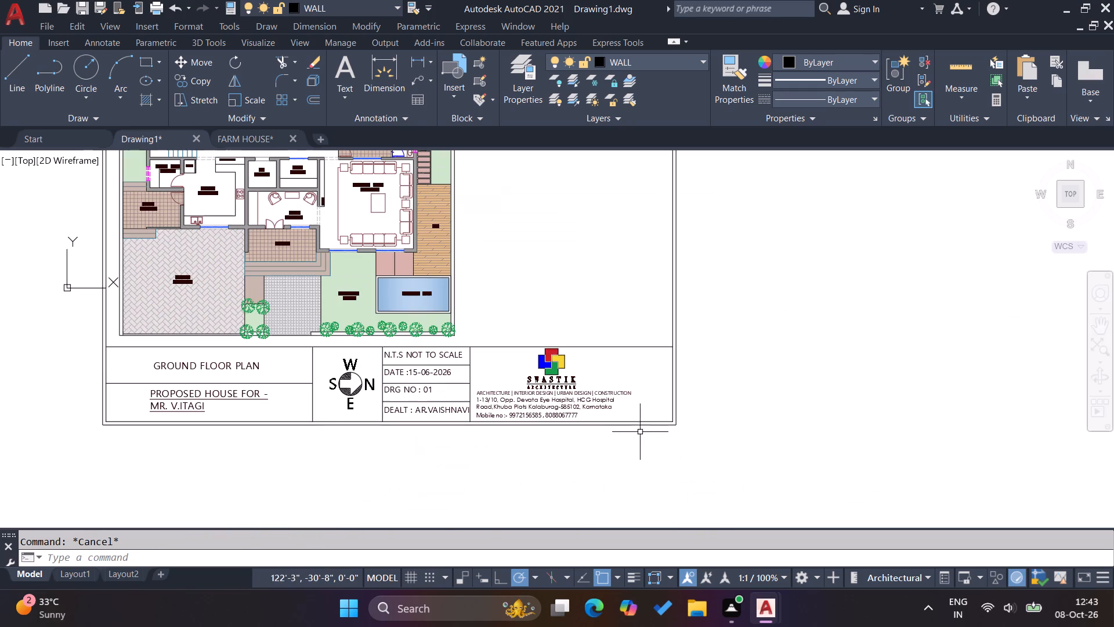
{"action": "left_click", "coordinate": [706, 457]}
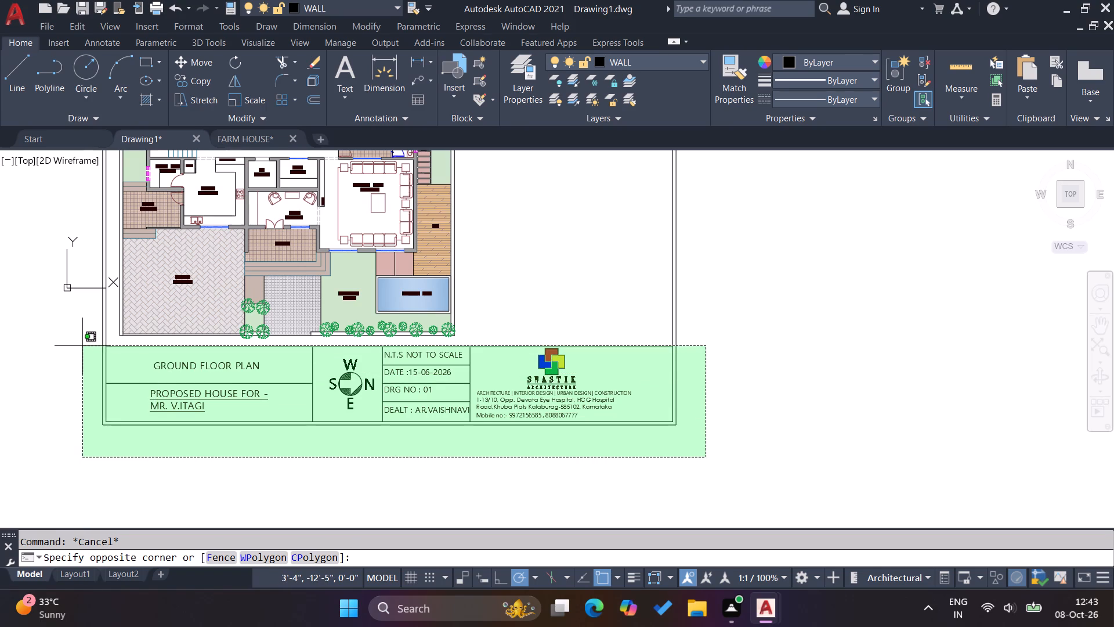
{"action": "left_click", "coordinate": [84, 343]}
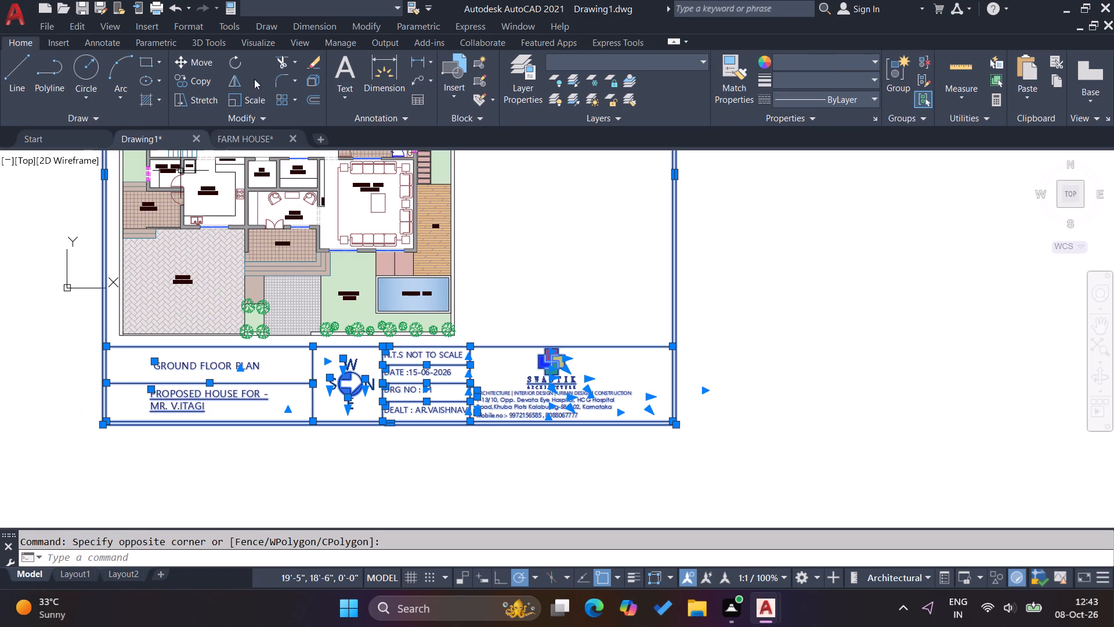
{"action": "left_click", "coordinate": [243, 99]}
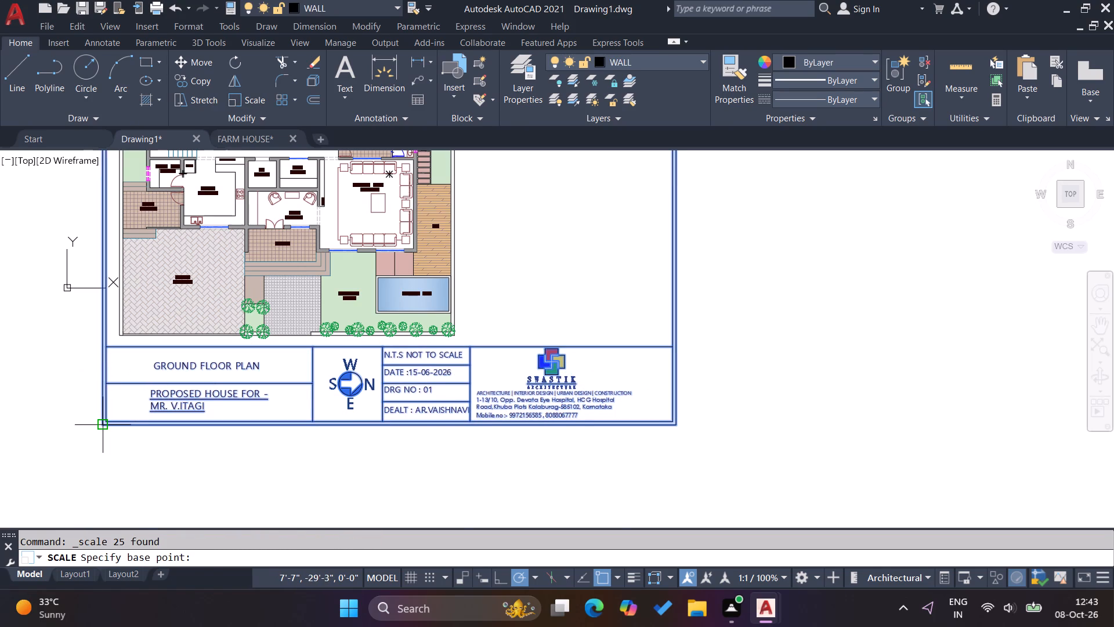
{"action": "left_click", "coordinate": [99, 428]}
{"action": "scroll", "coordinate": [331, 434], "scroll_direction": "down", "scroll_amount": 2}
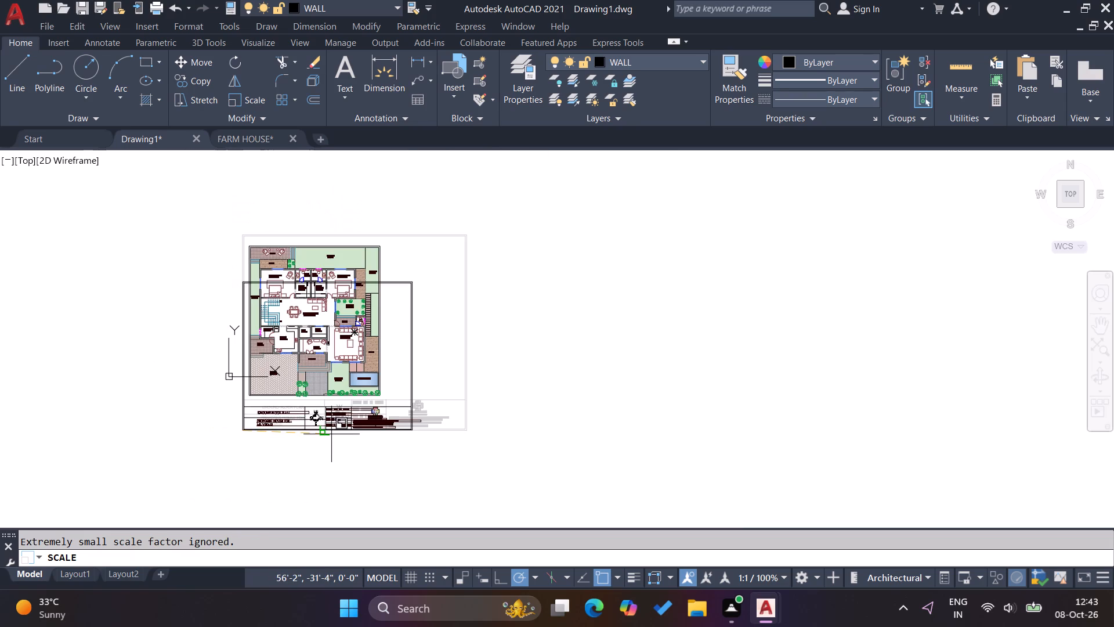
{"action": "scroll", "coordinate": [315, 434], "scroll_direction": "up", "scroll_amount": 2}
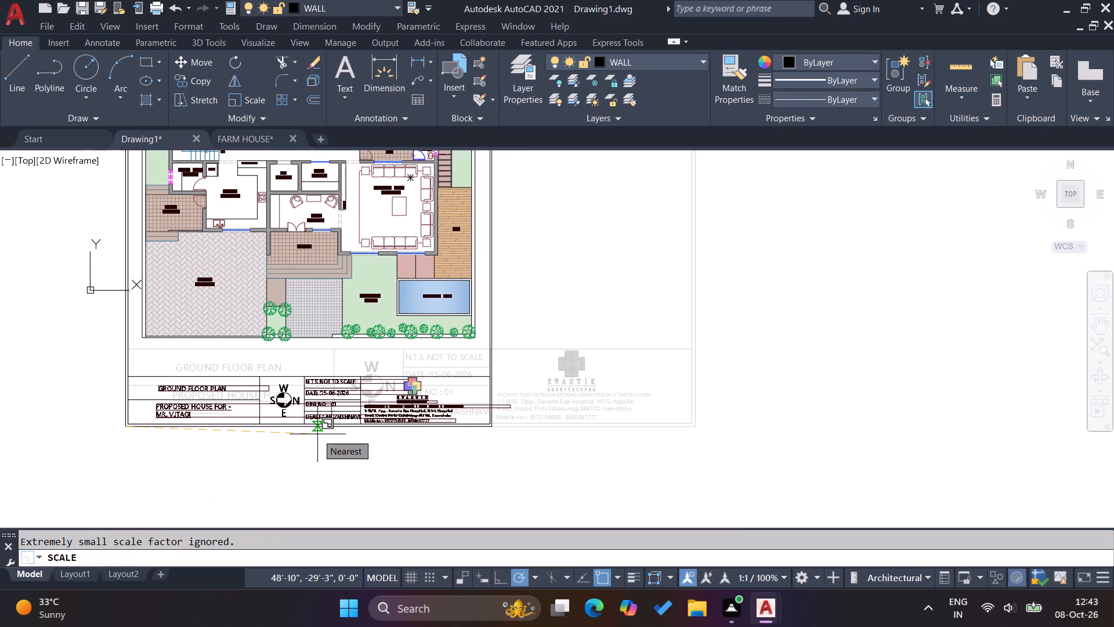
{"action": "left_click", "coordinate": [314, 433]}
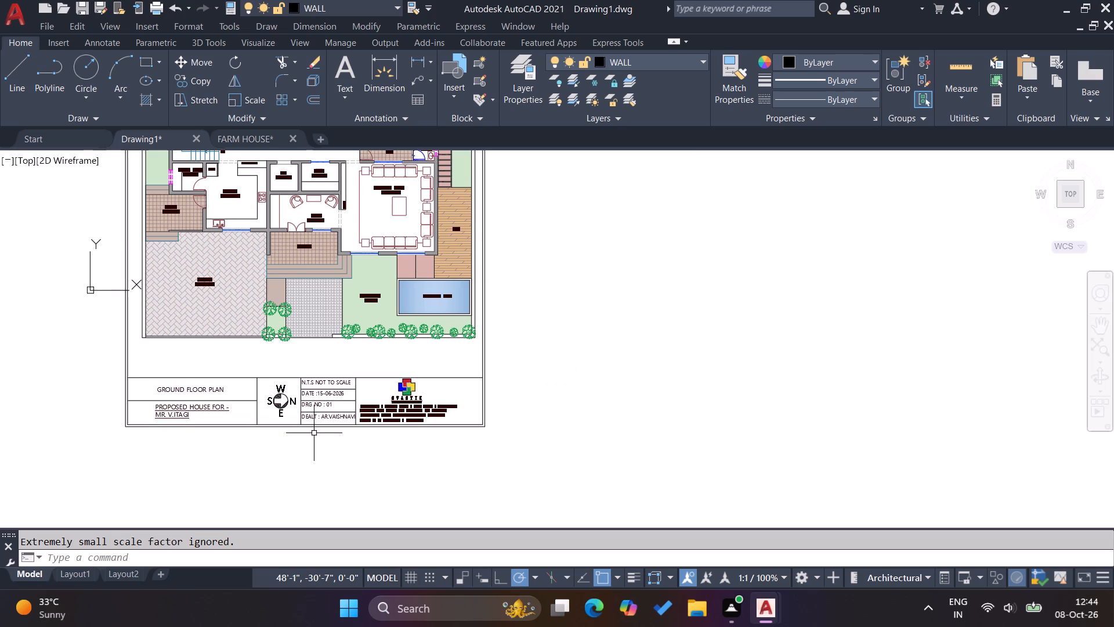
{"action": "key", "text": "Escape"}
{"action": "key", "text": "Escape"}
{"action": "key", "text": "Escape"}
Move the scaled border and title block into the empty space east of the floor plan.
{"action": "left_click_drag", "start_coordinate": [511, 451], "coordinate": [497, 448]}
{"action": "left_click", "coordinate": [103, 369]}
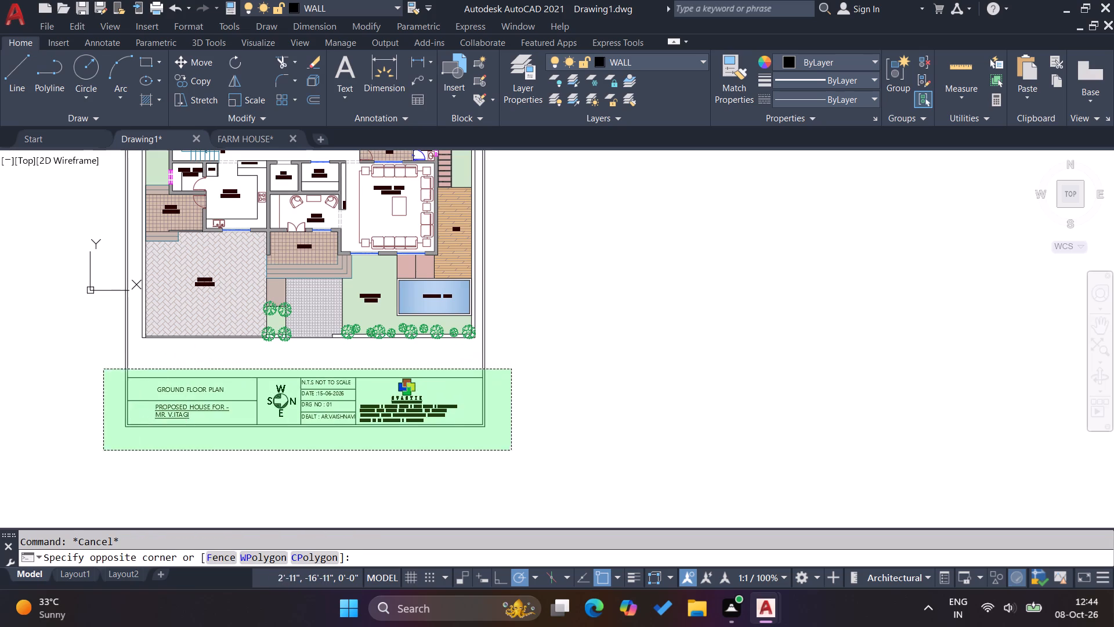
{"action": "key", "text": "m"}
{"action": "key", "text": "Return"}
{"action": "left_click", "coordinate": [547, 412]}
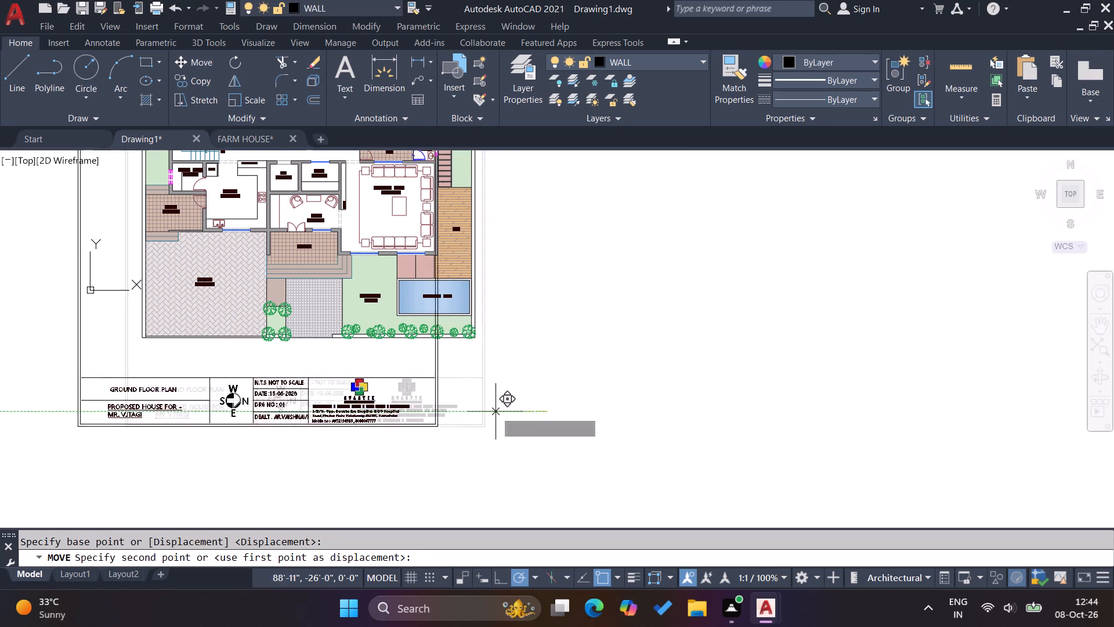
{"action": "scroll", "coordinate": [495, 412], "scroll_direction": "down", "scroll_amount": 1}
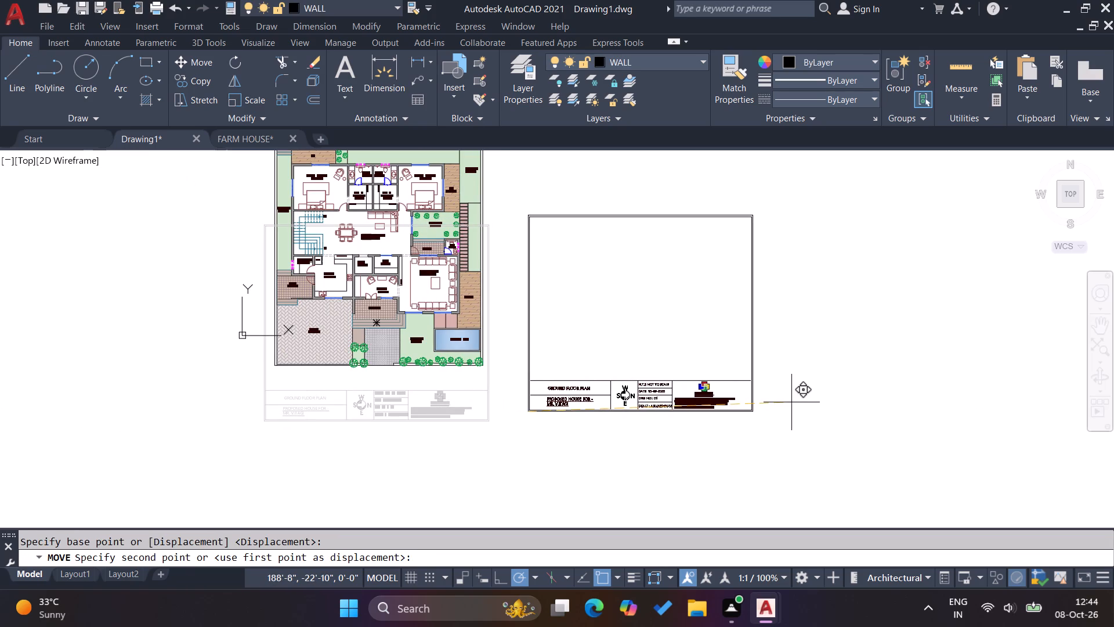
{"action": "left_click", "coordinate": [793, 408]}
{"action": "key", "text": "Escape"}
{"action": "key", "text": "Escape"}
{"action": "key", "text": "Escape"}
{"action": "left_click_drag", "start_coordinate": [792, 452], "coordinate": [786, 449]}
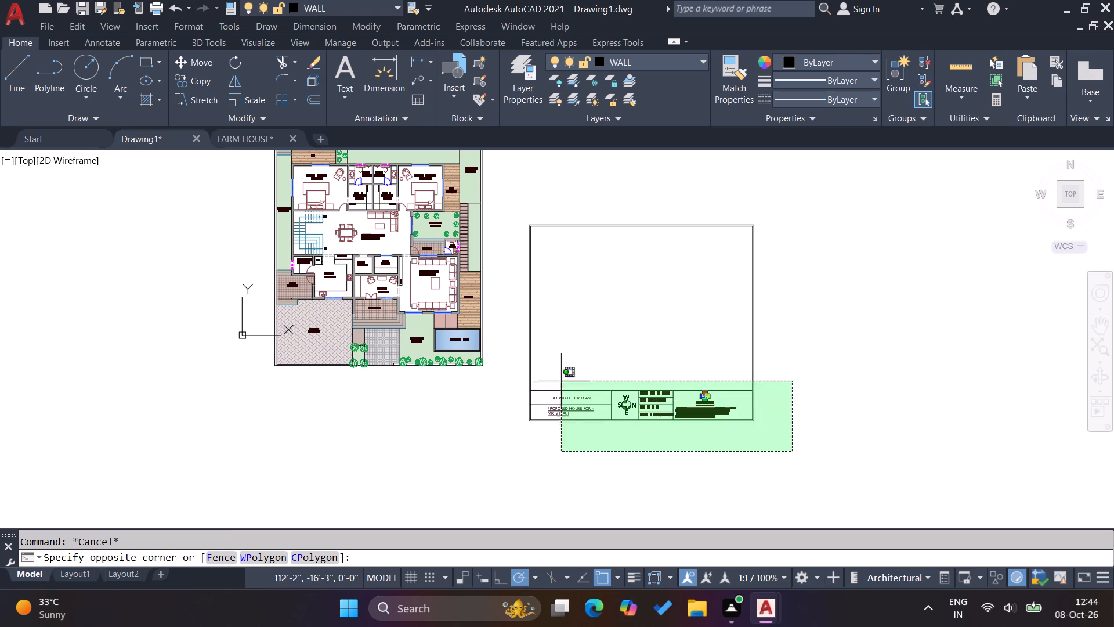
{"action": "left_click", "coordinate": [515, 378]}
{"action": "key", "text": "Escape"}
Stretch the top edge of the double sheet border straight upward to make the frame taller than the floor plan.
{"action": "scroll", "coordinate": [638, 428], "scroll_direction": "down", "scroll_amount": 2}
{"action": "left_click", "coordinate": [699, 365]}
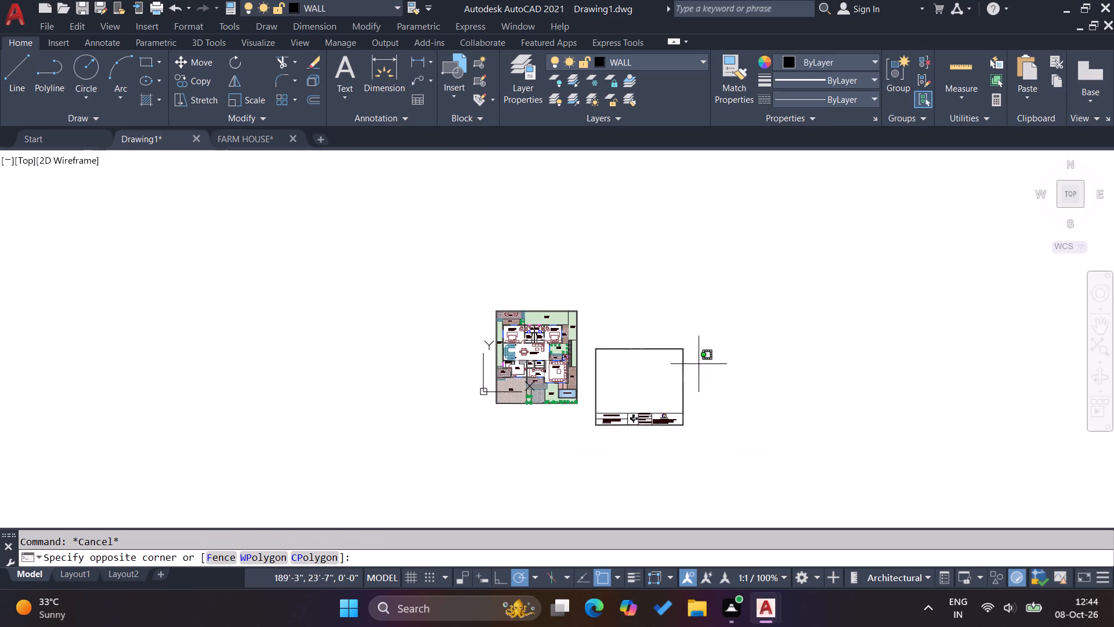
{"action": "left_click", "coordinate": [587, 333]}
{"action": "key", "text": "s"}
{"action": "key", "text": "Return"}
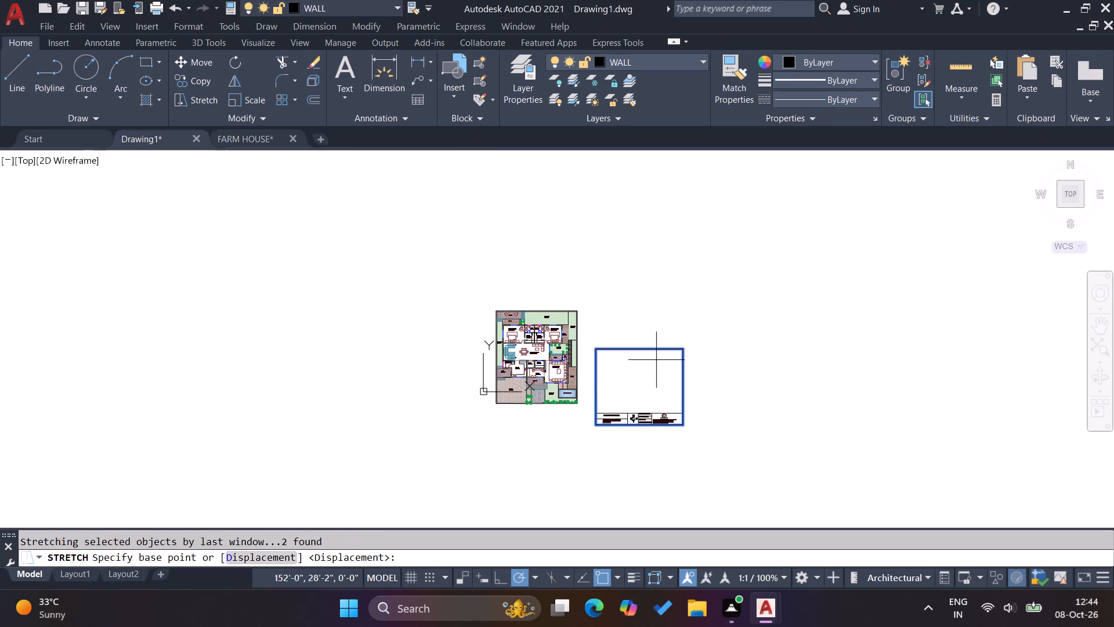
{"action": "left_click", "coordinate": [640, 352]}
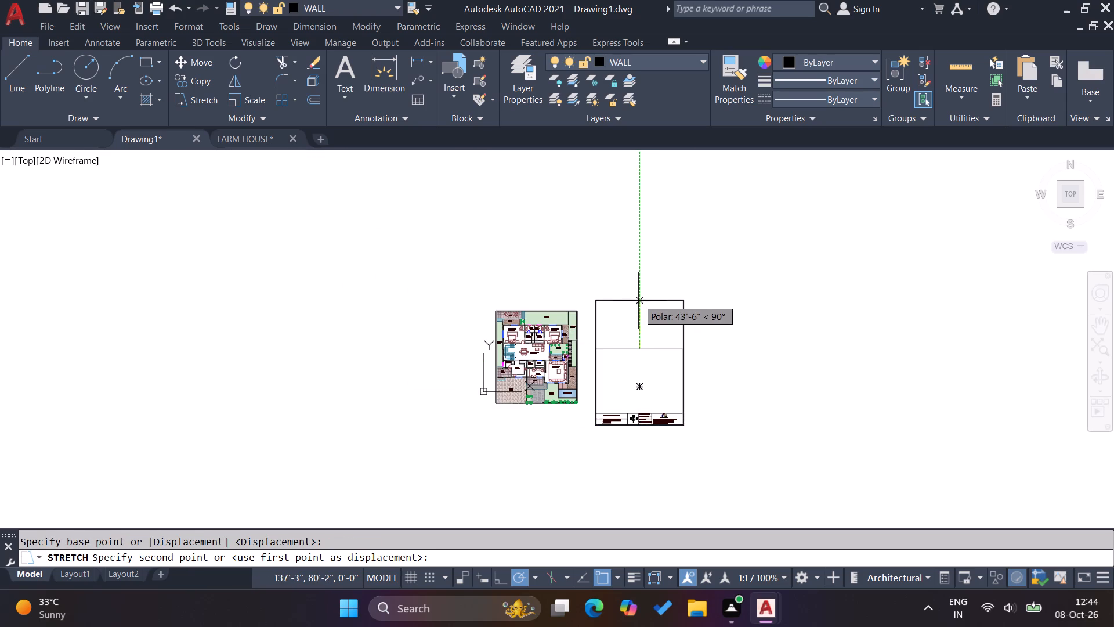
{"action": "left_click", "coordinate": [636, 293]}
{"action": "key", "text": "Escape"}
{"action": "key", "text": "Escape"}
Move the stretched border and title block by the lower-left corner back to frame the floor plan, with the title block below it.
{"action": "scroll", "coordinate": [683, 437], "scroll_direction": "up", "scroll_amount": 2}
{"action": "left_click", "coordinate": [705, 430]}
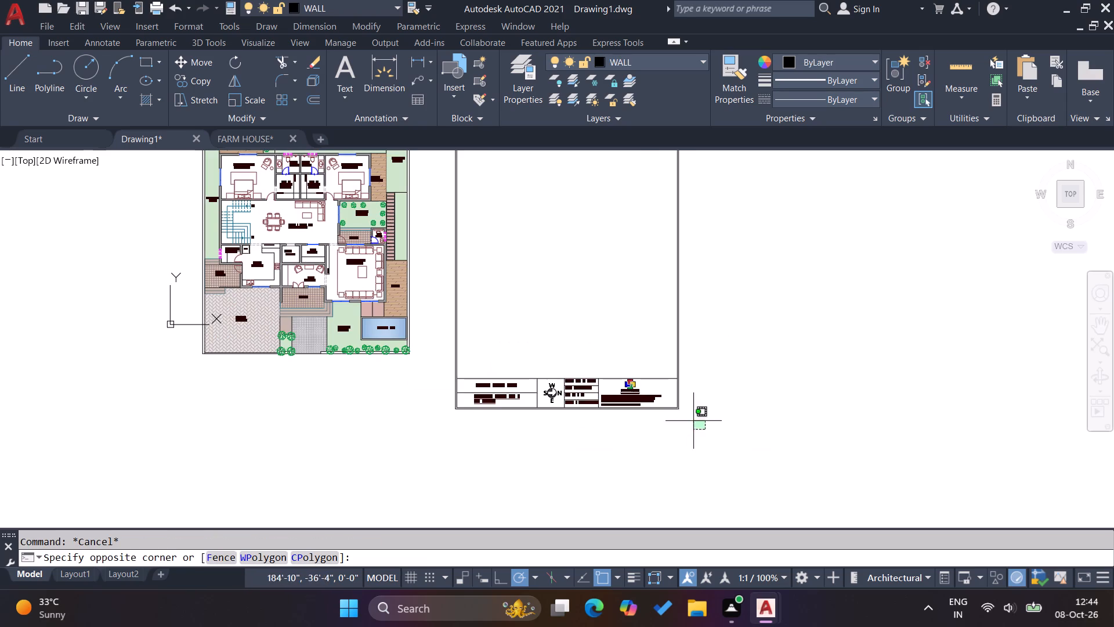
{"action": "left_click", "coordinate": [441, 357]}
{"action": "key", "text": "m"}
{"action": "key", "text": "Return"}
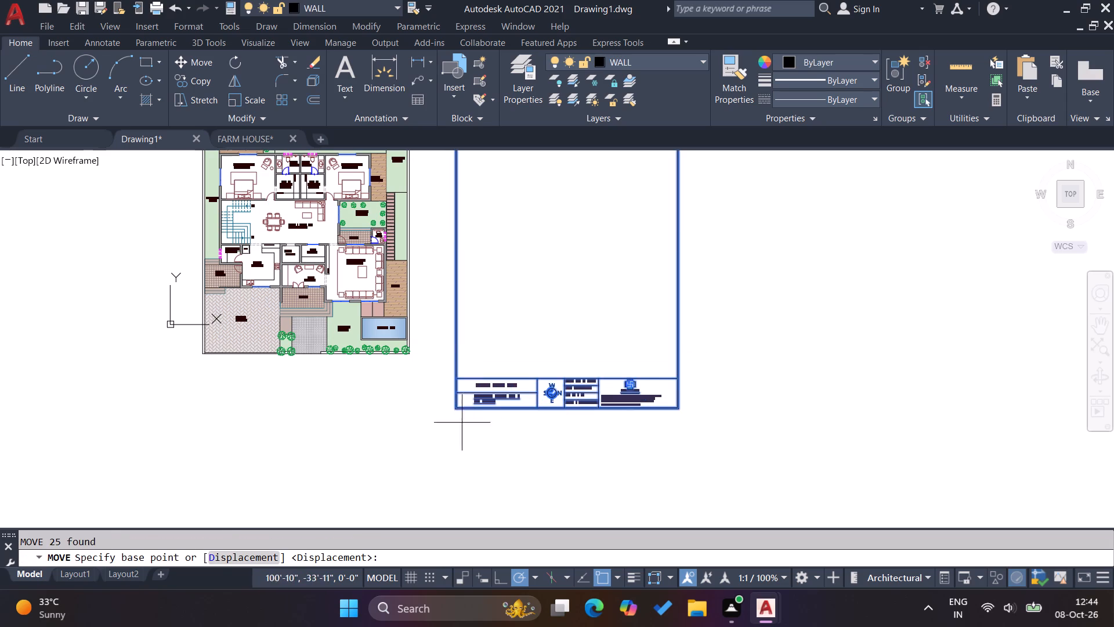
{"action": "left_click", "coordinate": [458, 413]}
{"action": "scroll", "coordinate": [181, 389], "scroll_direction": "up", "scroll_amount": 2}
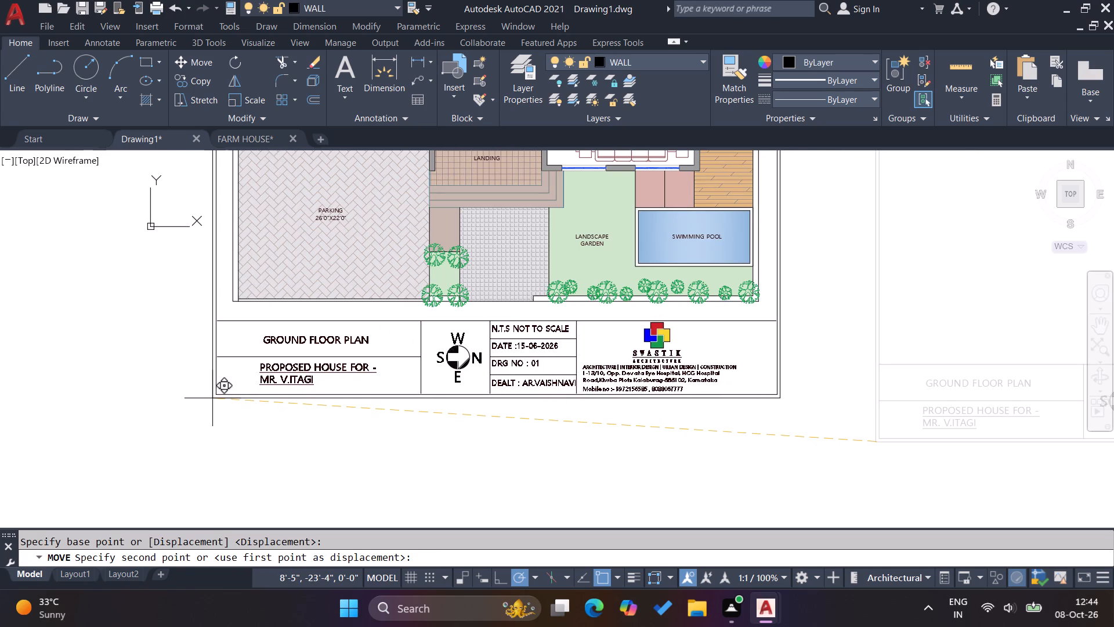
{"action": "left_click", "coordinate": [212, 398]}
{"action": "key", "text": "Escape"}
{"action": "key", "text": "Escape"}
{"action": "key", "text": "Escape"}
Replace the project and client text below GROUND FLOOR PLAN in the title block with VILLA.
{"action": "double_click", "coordinate": [287, 384]}
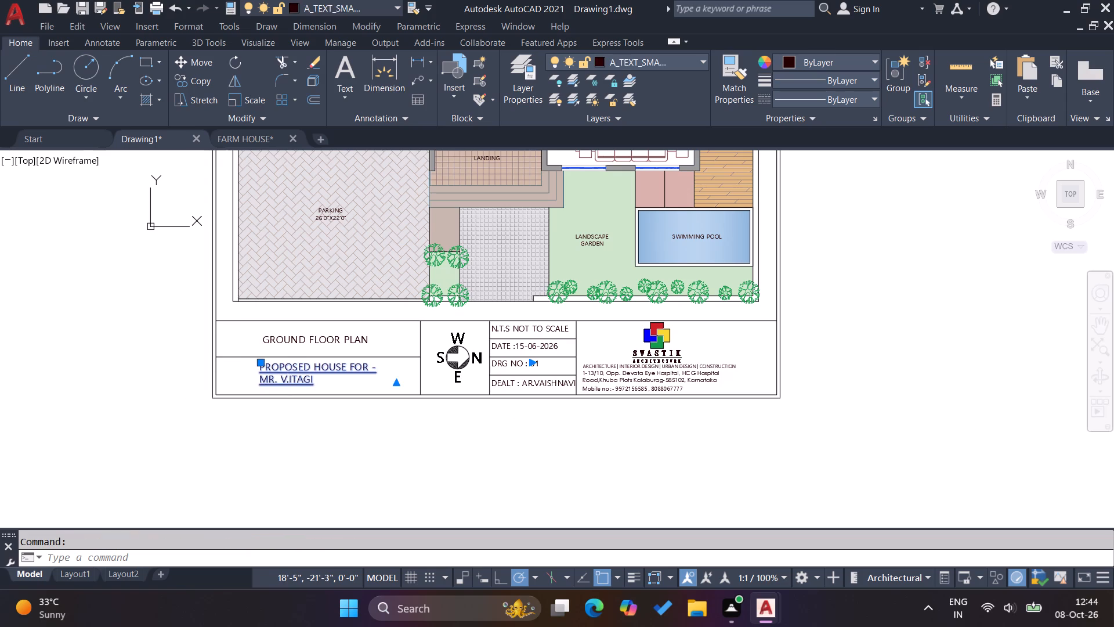
{"action": "left_click", "coordinate": [321, 383]}
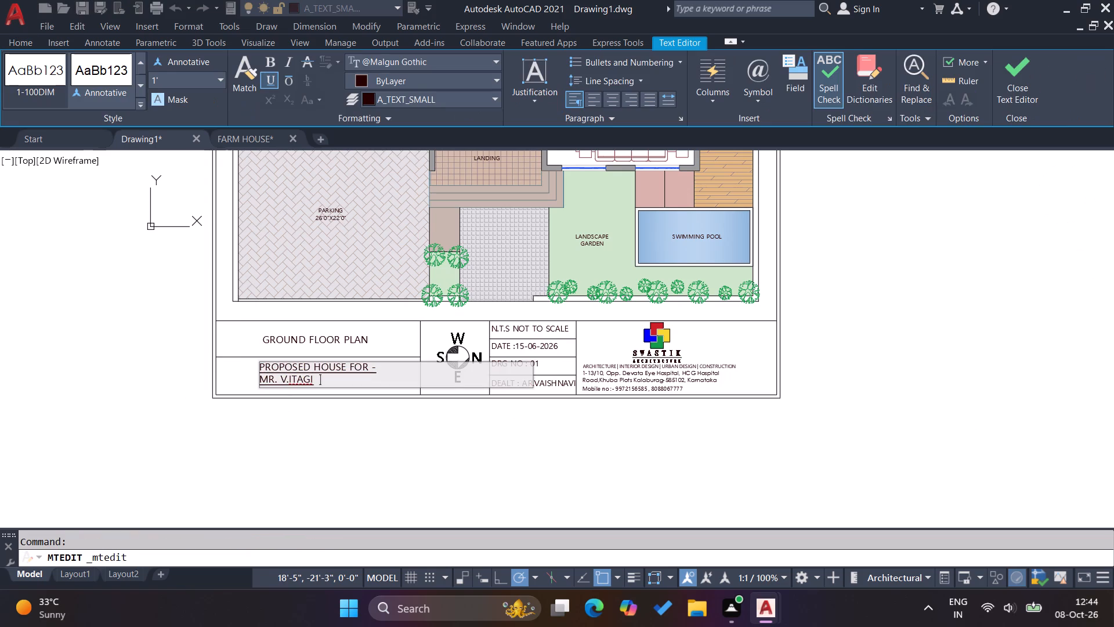
{"action": "key", "text": "BackSpace"}
{"action": "key", "text": "BackSpace"}
{"action": "key", "text": "BackSpace"}
{"action": "key", "text": "BackSpace"}
{"action": "key", "text": "BackSpace"}
{"action": "key", "text": "BackSpace"}
{"action": "left_click_drag", "start_coordinate": [374, 381], "coordinate": [258, 362]}
{"action": "key", "text": "BackSpace"}
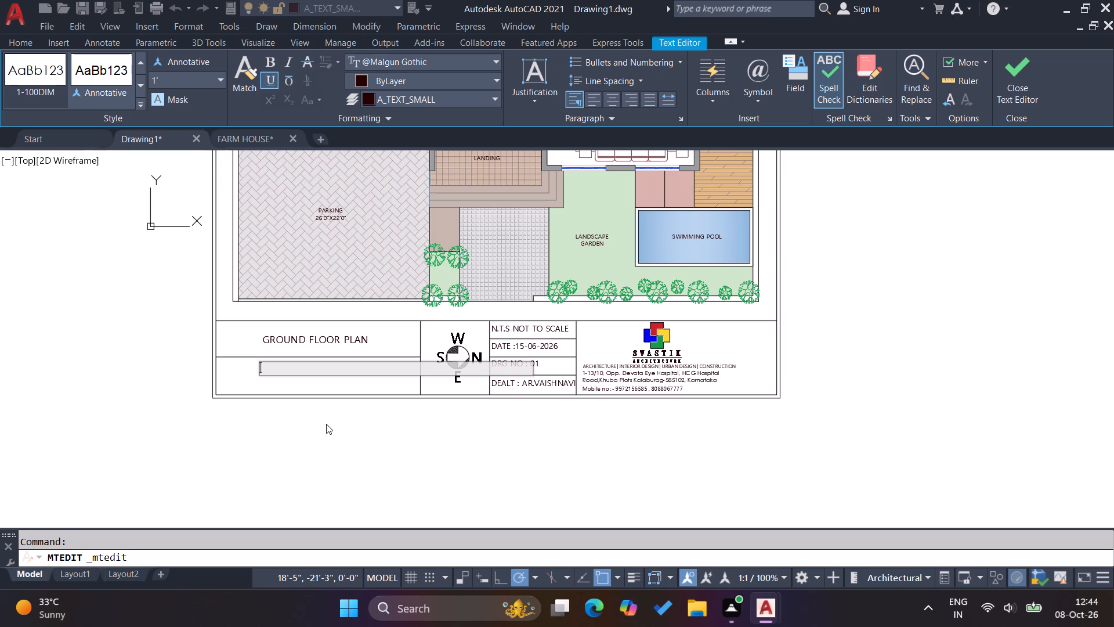
{"action": "type", "text": "VILLA"}
{"action": "key", "text": "space"}
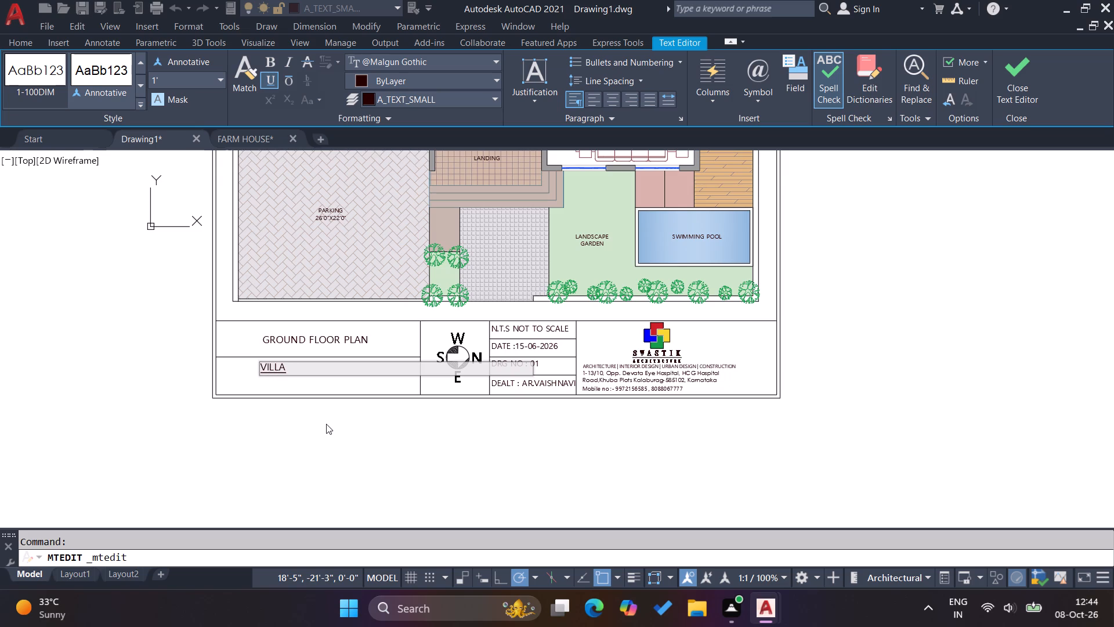
{"action": "left_click", "coordinate": [328, 426]}
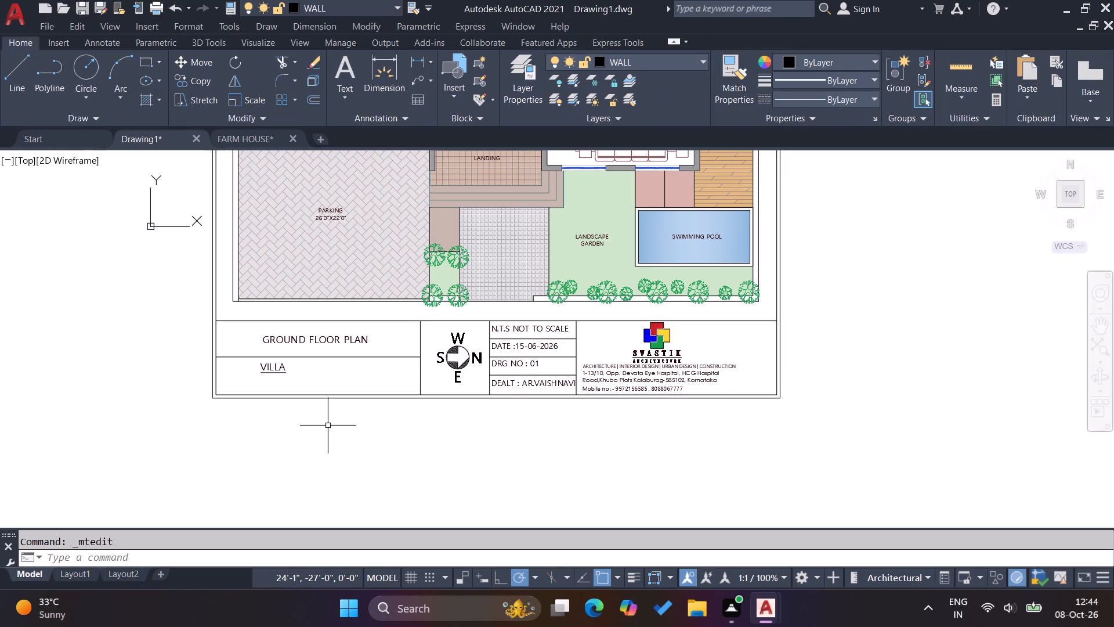
{"action": "key", "text": "Escape"}
{"action": "key", "text": "Escape"}
Narrow the VILLA text's bounding width to just past the word, within its title block cell.
{"action": "left_click", "coordinate": [277, 370]}
{"action": "scroll", "coordinate": [277, 370], "scroll_direction": "up", "scroll_amount": 3}
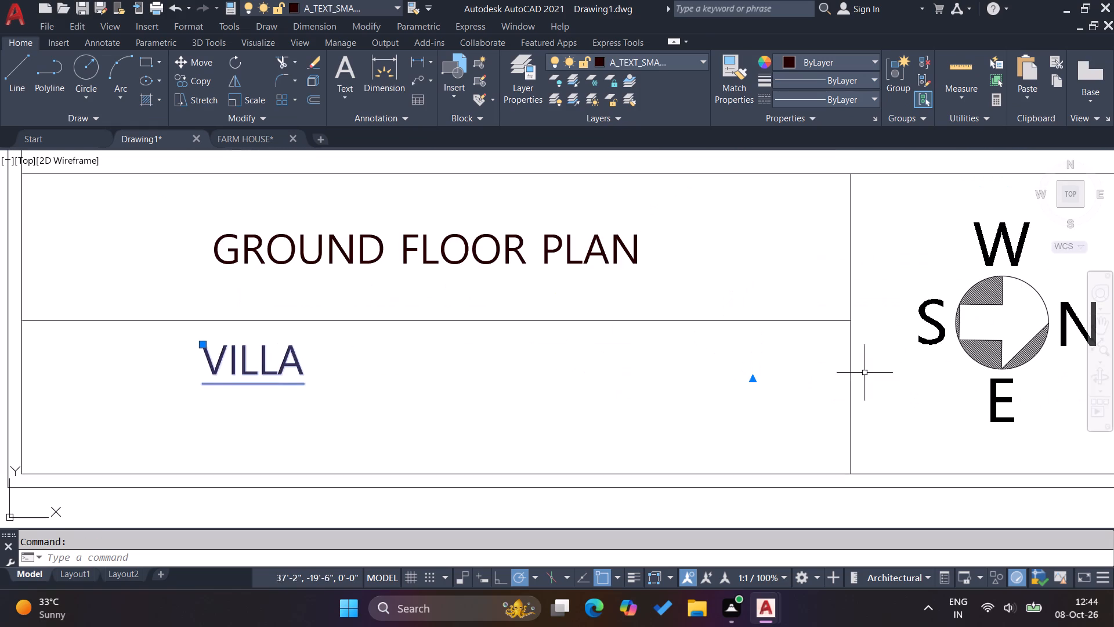
{"action": "scroll", "coordinate": [427, 357], "scroll_direction": "down", "scroll_amount": 2}
{"action": "key", "text": "Escape"}
{"action": "key", "text": "Escape"}
{"action": "key", "text": "Escape"}
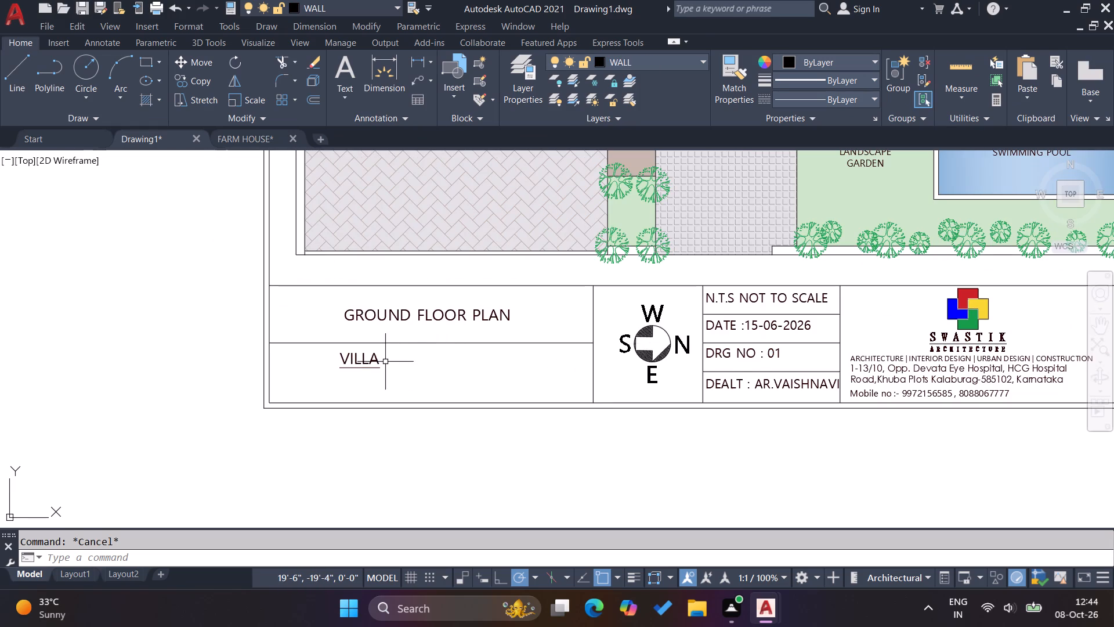
{"action": "left_click", "coordinate": [381, 362]}
{"action": "left_click", "coordinate": [770, 352]}
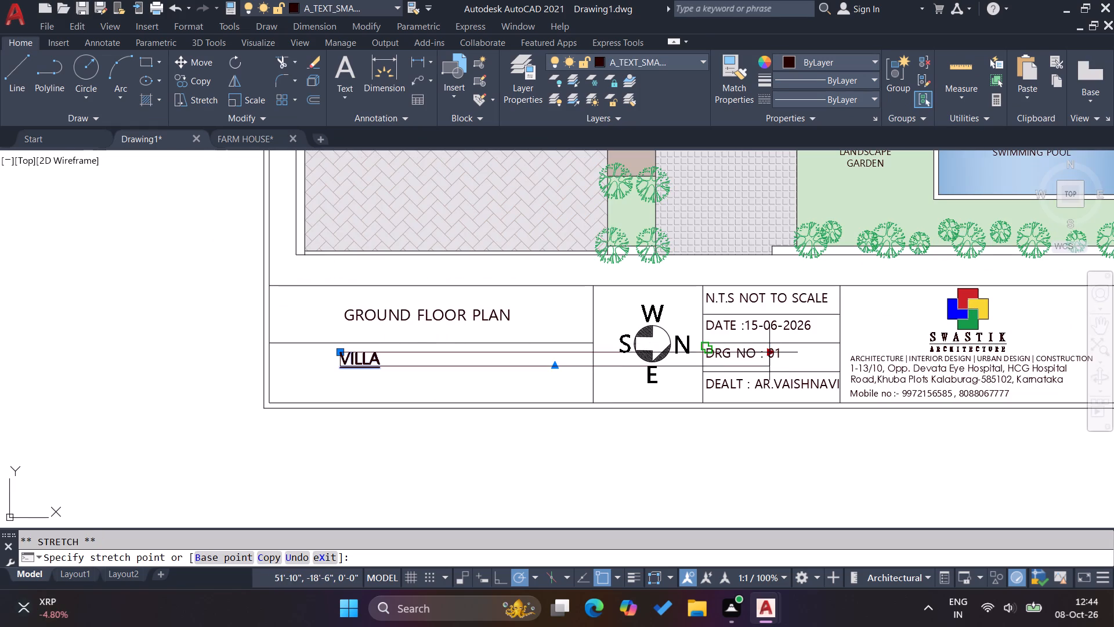
{"action": "left_click", "coordinate": [403, 361]}
{"action": "key", "text": "Escape"}
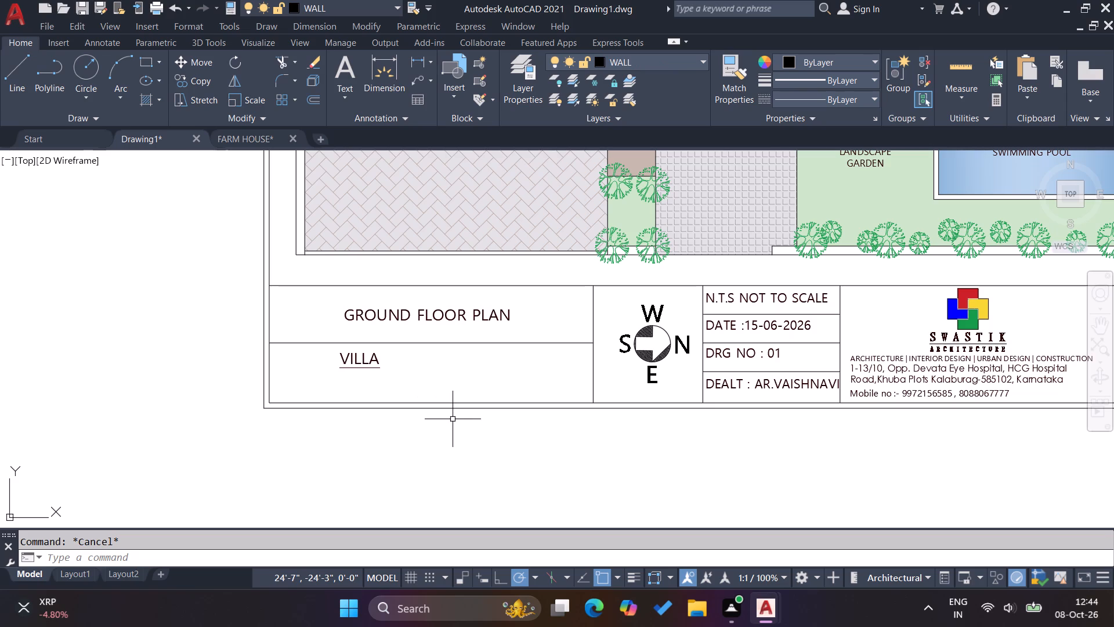
{"action": "key", "text": "Escape"}
{"action": "key", "text": "Escape"}
{"action": "key", "text": "Escape"}
{"action": "key", "text": "Escape"}
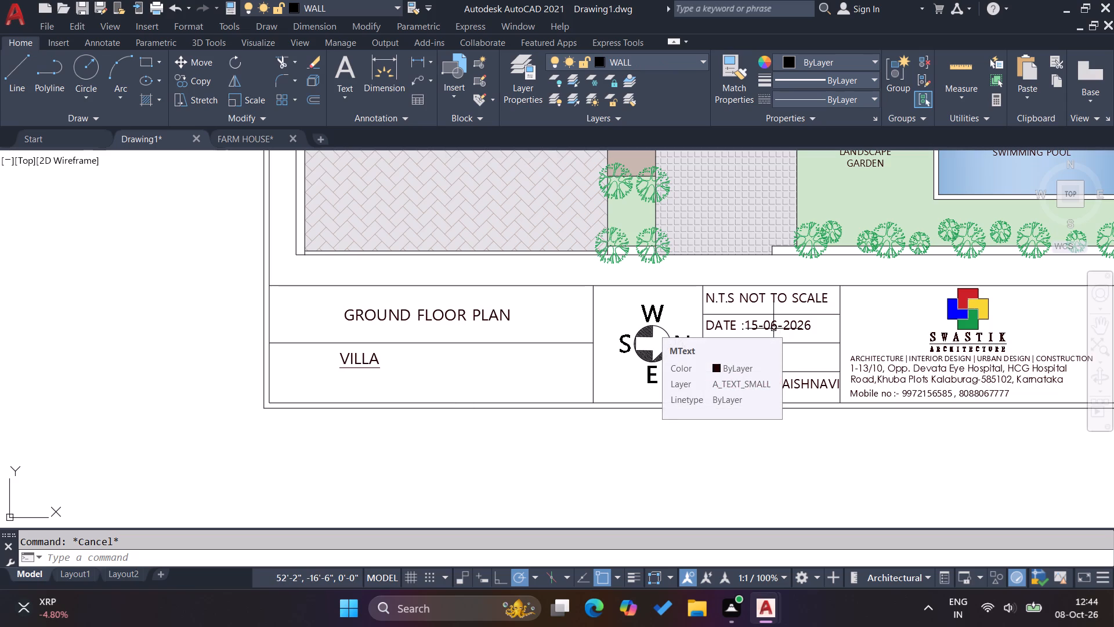
Change the date in the title block's DATE cell to 08-10-2026.
{"action": "double_click", "coordinate": [773, 329]}
{"action": "scroll", "coordinate": [757, 323], "scroll_direction": "up", "scroll_amount": 3}
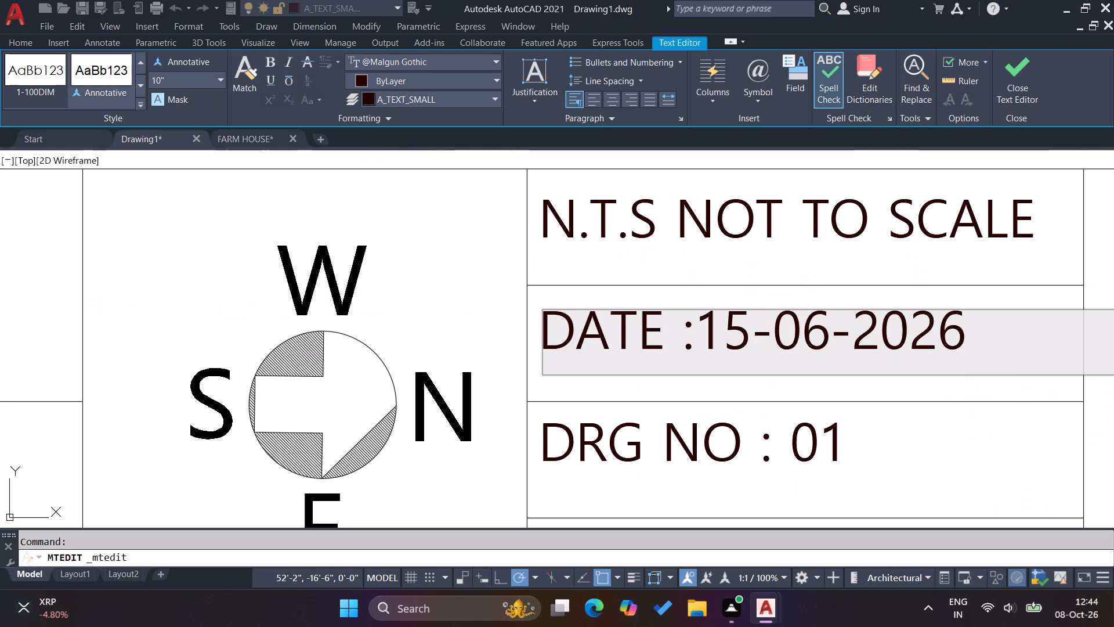
{"action": "left_click", "coordinate": [756, 324]}
{"action": "key", "text": "BackSpace"}
{"action": "key", "text": "BackSpace"}
{"action": "key", "text": "8"}
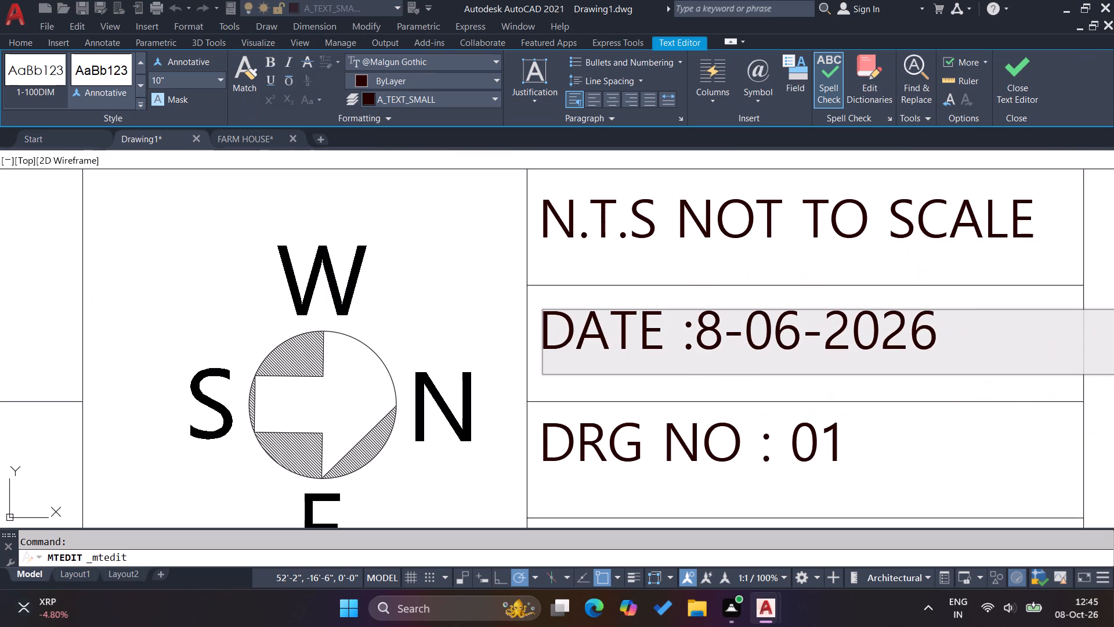
{"action": "left_click", "coordinate": [702, 335]}
{"action": "key", "text": "0"}
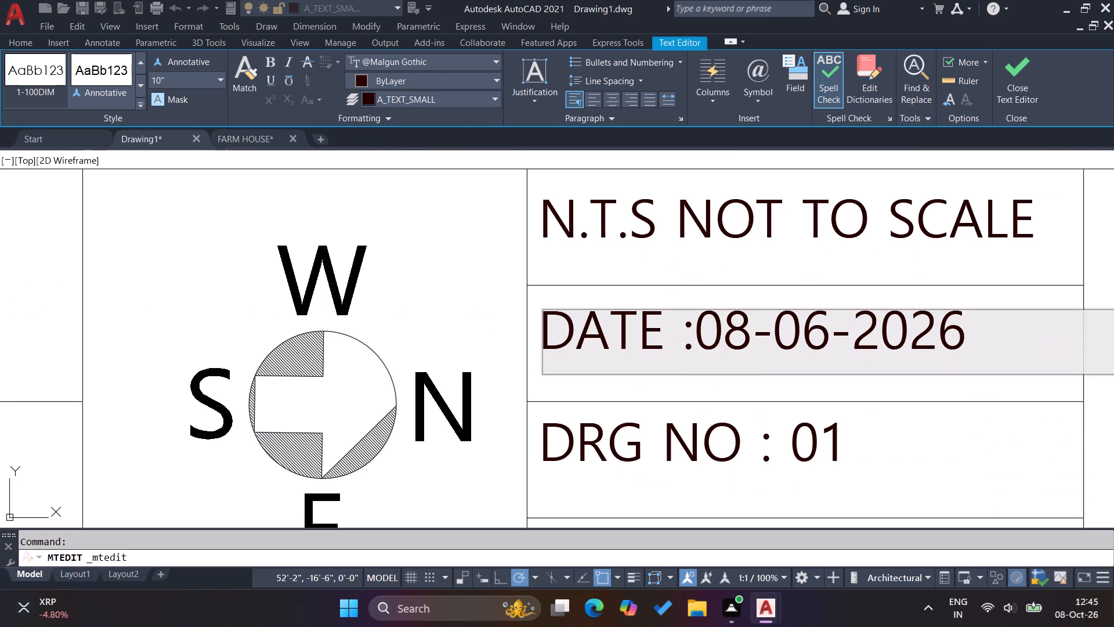
{"action": "left_click", "coordinate": [827, 338]}
{"action": "key", "text": "BackSpace"}
{"action": "key", "text": "BackSpace"}
{"action": "type", "text": "10"}
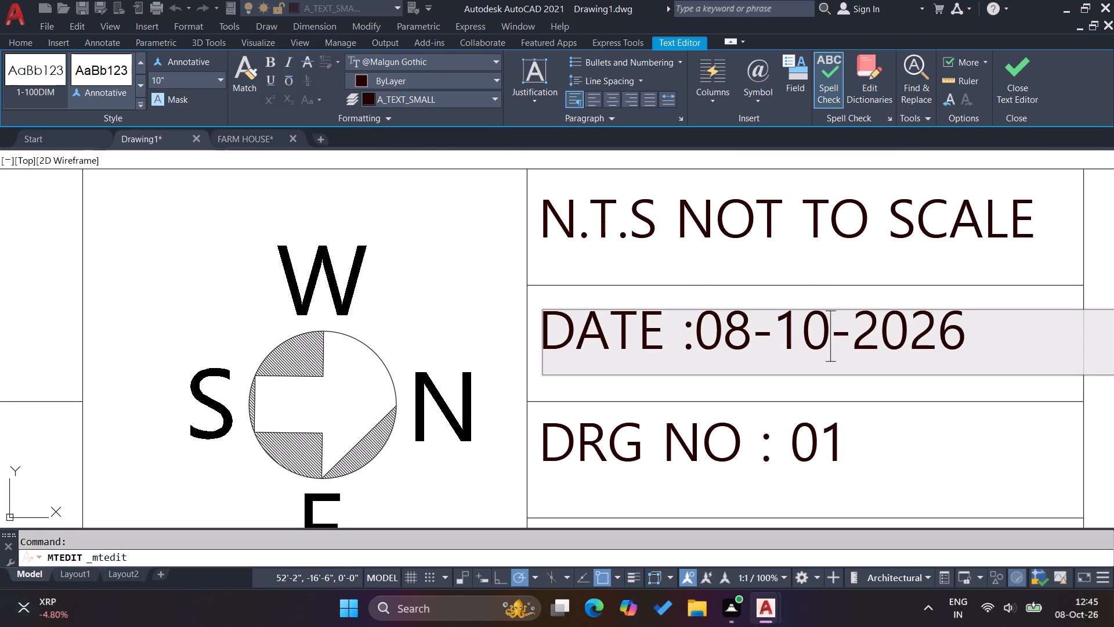
{"action": "scroll", "coordinate": [519, 345], "scroll_direction": "down", "scroll_amount": 2}
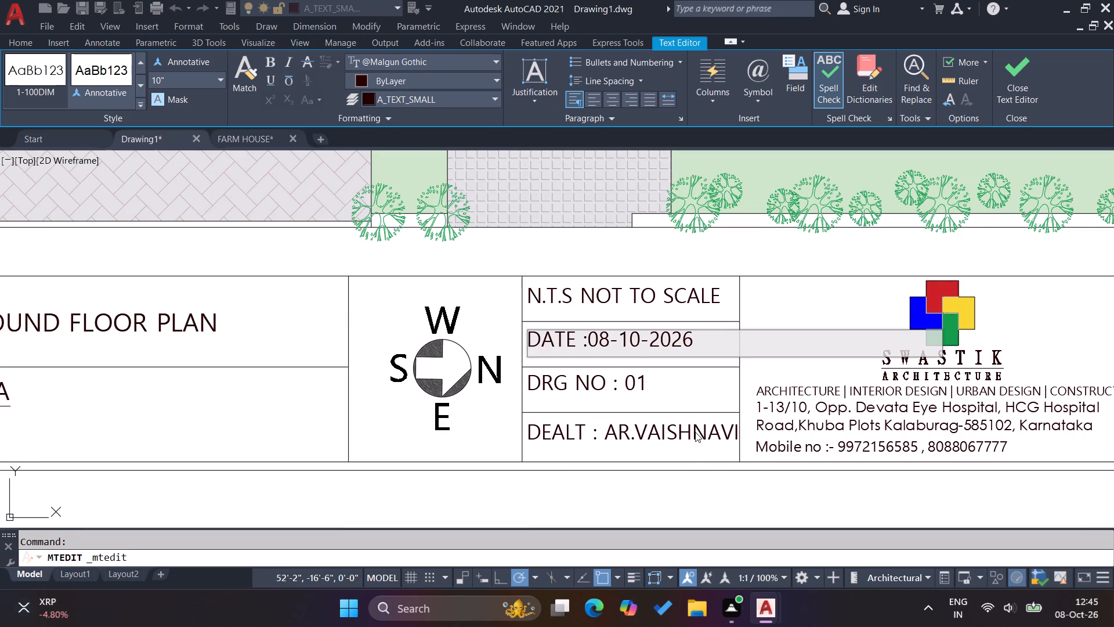
{"action": "left_click", "coordinate": [695, 432]}
{"action": "key", "text": "Escape"}
{"action": "key", "text": "Escape"}
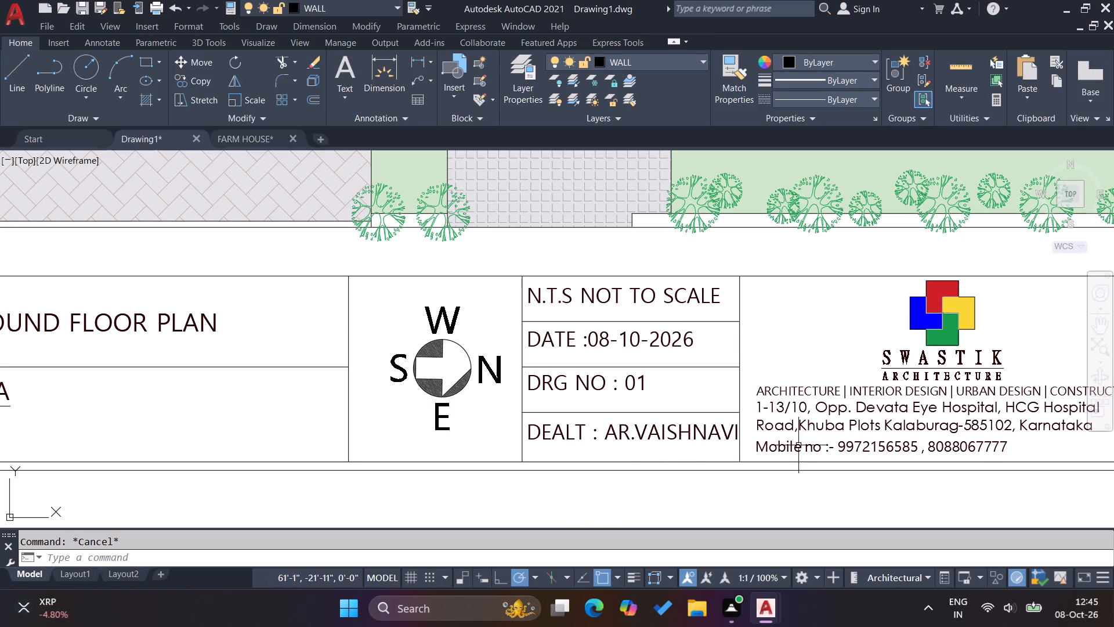
Delete the Swastik Architecture logo together with its services, address and mobile text from the title block's last cell.
{"action": "key", "text": "Escape"}
{"action": "left_click", "coordinate": [1013, 449]}
{"action": "left_click", "coordinate": [913, 352]}
{"action": "key", "text": "Delete"}
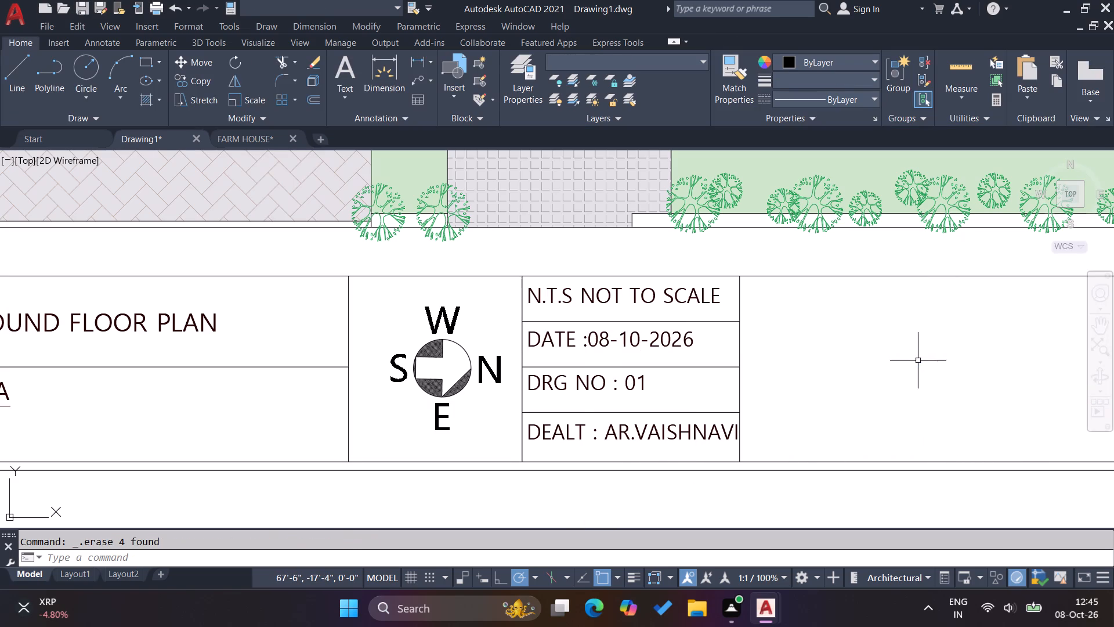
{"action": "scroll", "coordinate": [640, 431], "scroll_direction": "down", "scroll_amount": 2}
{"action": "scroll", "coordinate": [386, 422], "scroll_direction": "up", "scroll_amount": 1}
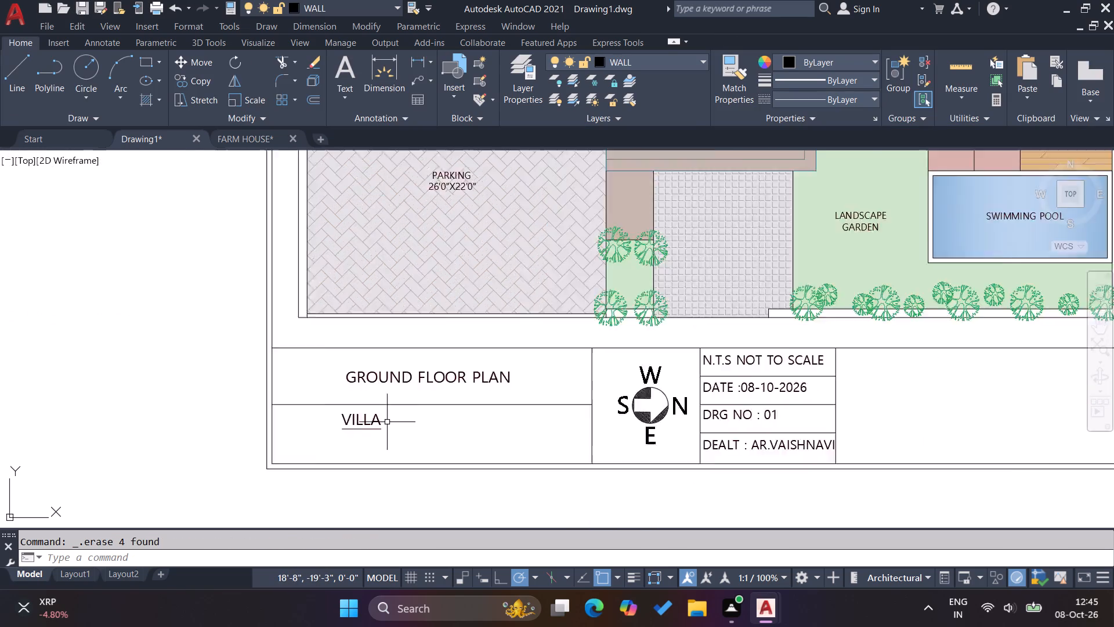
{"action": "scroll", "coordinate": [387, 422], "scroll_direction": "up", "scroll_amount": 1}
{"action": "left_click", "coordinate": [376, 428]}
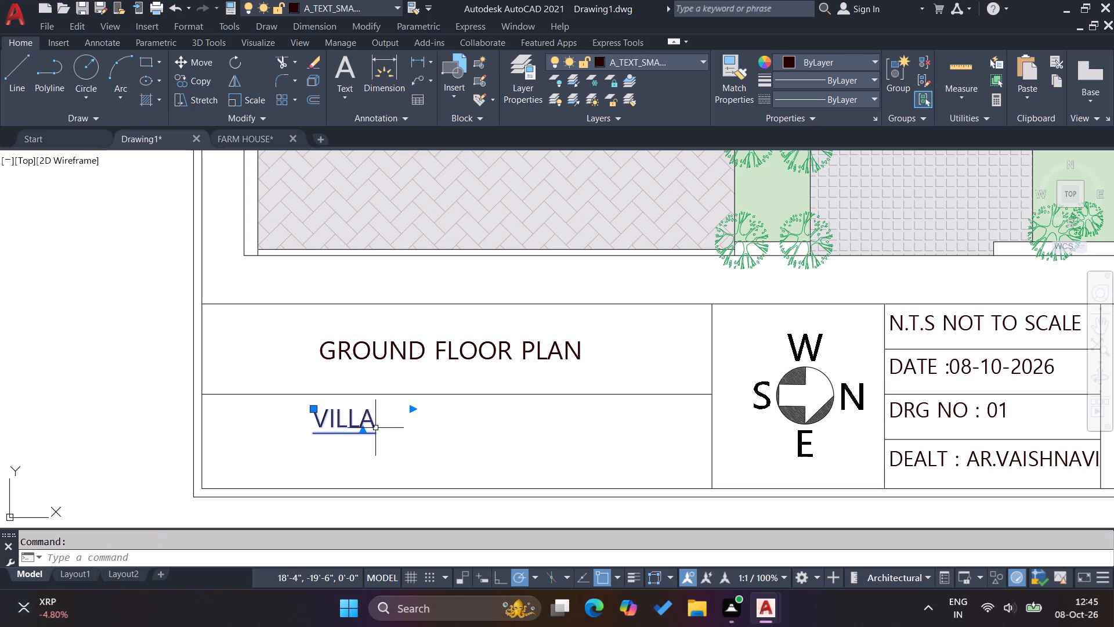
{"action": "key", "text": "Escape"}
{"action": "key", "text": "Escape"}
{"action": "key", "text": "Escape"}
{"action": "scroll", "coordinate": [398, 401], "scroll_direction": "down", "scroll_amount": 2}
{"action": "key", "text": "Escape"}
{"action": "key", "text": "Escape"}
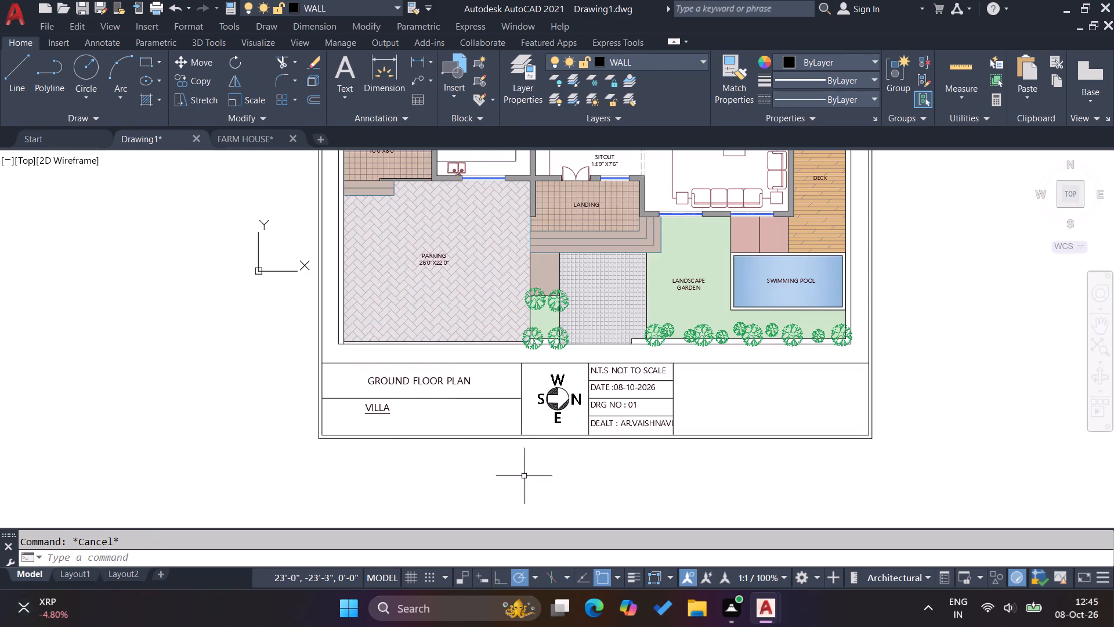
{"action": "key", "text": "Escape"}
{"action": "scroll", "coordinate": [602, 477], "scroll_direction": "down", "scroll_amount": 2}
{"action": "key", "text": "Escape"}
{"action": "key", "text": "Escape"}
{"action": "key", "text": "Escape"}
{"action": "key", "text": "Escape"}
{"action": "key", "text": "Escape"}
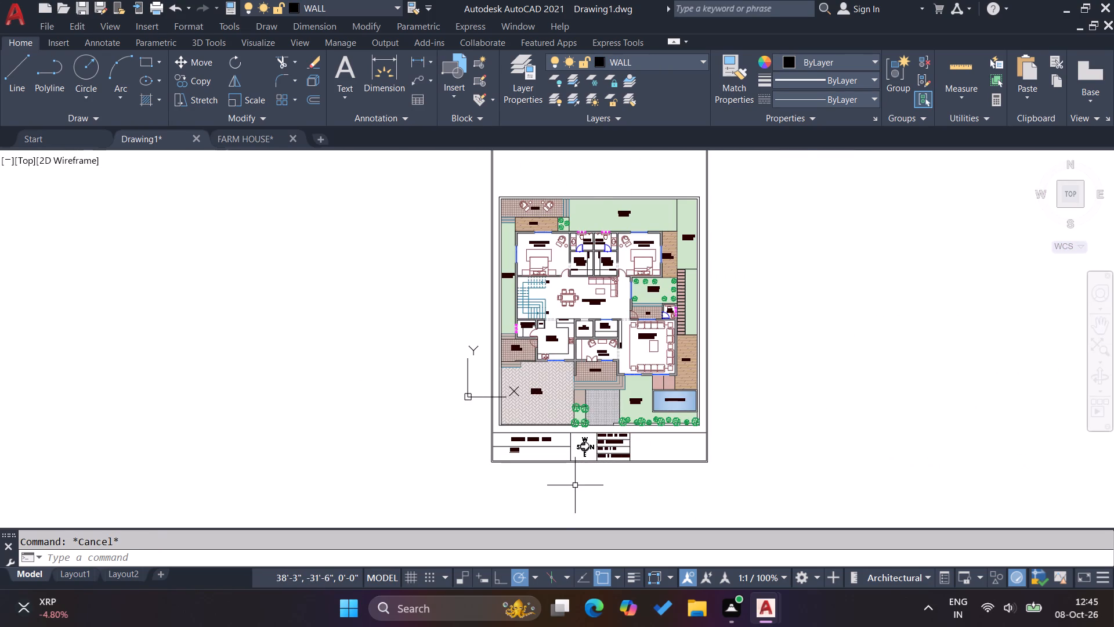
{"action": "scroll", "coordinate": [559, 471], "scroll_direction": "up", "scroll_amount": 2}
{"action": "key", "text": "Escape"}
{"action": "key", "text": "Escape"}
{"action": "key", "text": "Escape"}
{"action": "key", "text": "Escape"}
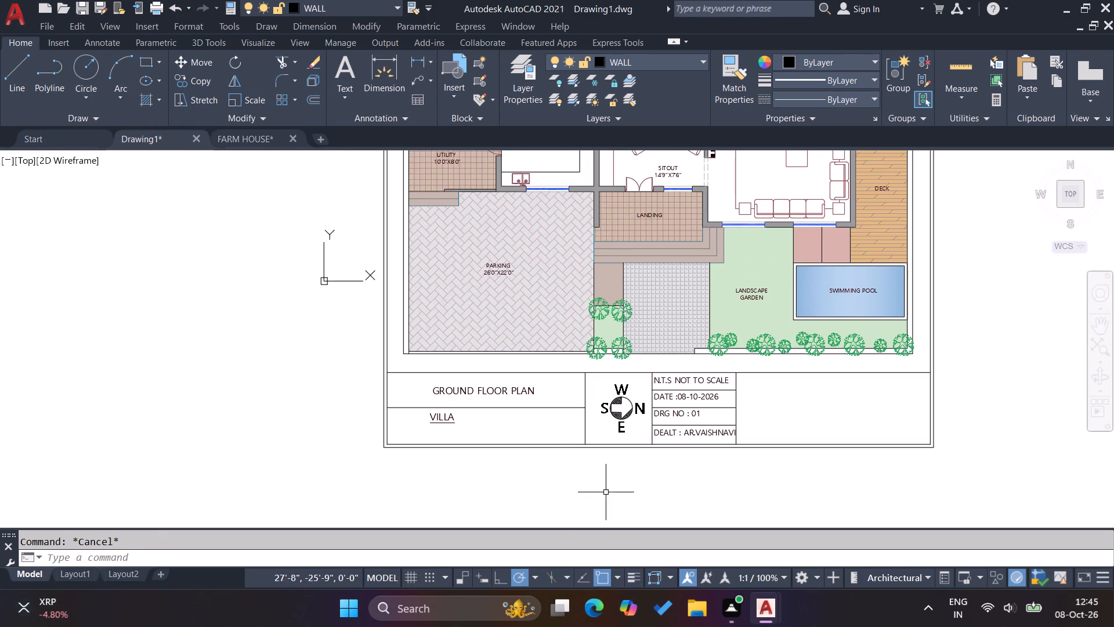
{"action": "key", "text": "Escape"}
Stretch the top edge of the double sheet border straight down about 18 feet, to just above the floor plan's outer wall.
{"action": "scroll", "coordinate": [671, 488], "scroll_direction": "down", "scroll_amount": 4}
{"action": "scroll", "coordinate": [675, 345], "scroll_direction": "up", "scroll_amount": 3}
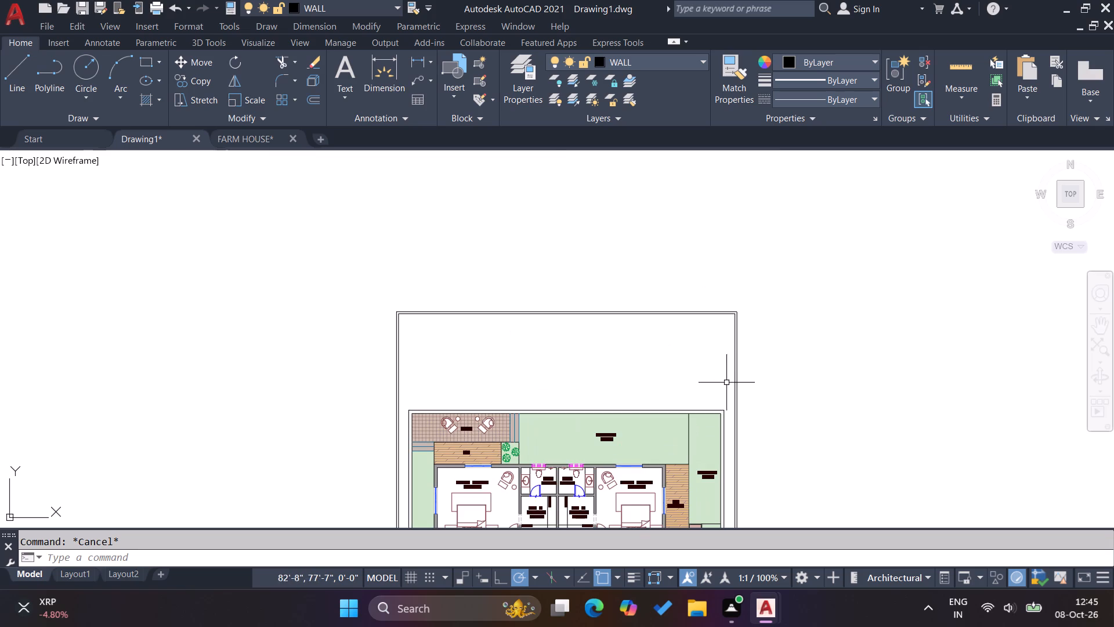
{"action": "key", "text": "Escape"}
{"action": "key", "text": "Escape"}
{"action": "key", "text": "Escape"}
{"action": "left_click_drag", "start_coordinate": [791, 361], "coordinate": [790, 361]}
{"action": "left_click_drag", "start_coordinate": [790, 361], "coordinate": [775, 346]}
{"action": "left_click", "coordinate": [335, 244]}
{"action": "key", "text": "s"}
{"action": "key", "text": "Return"}
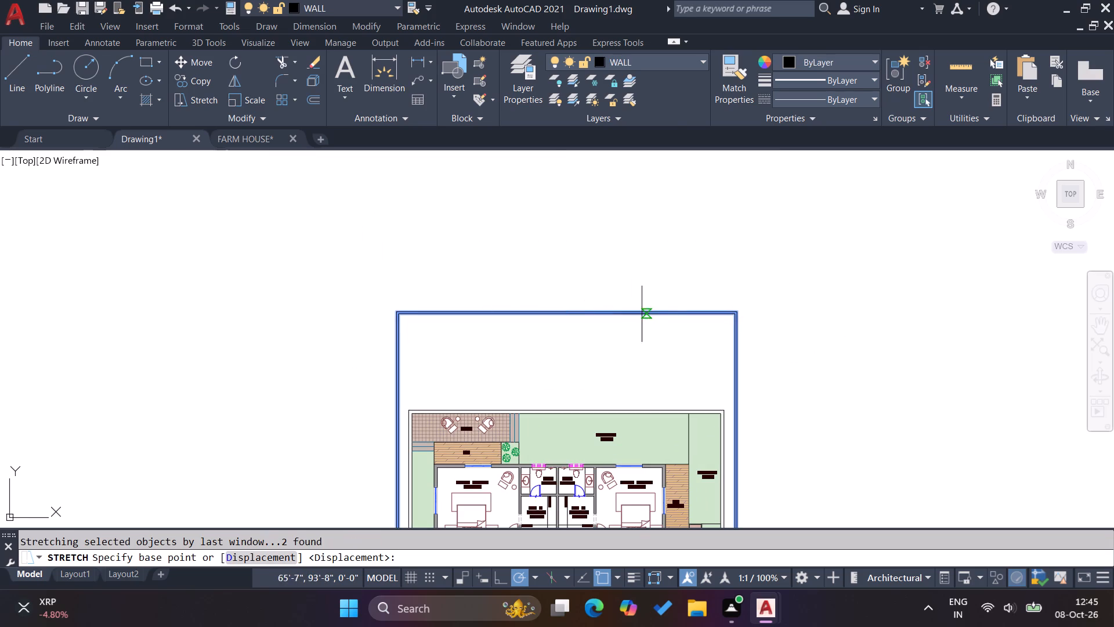
{"action": "left_click", "coordinate": [565, 312]}
{"action": "scroll", "coordinate": [566, 396], "scroll_direction": "up", "scroll_amount": 2}
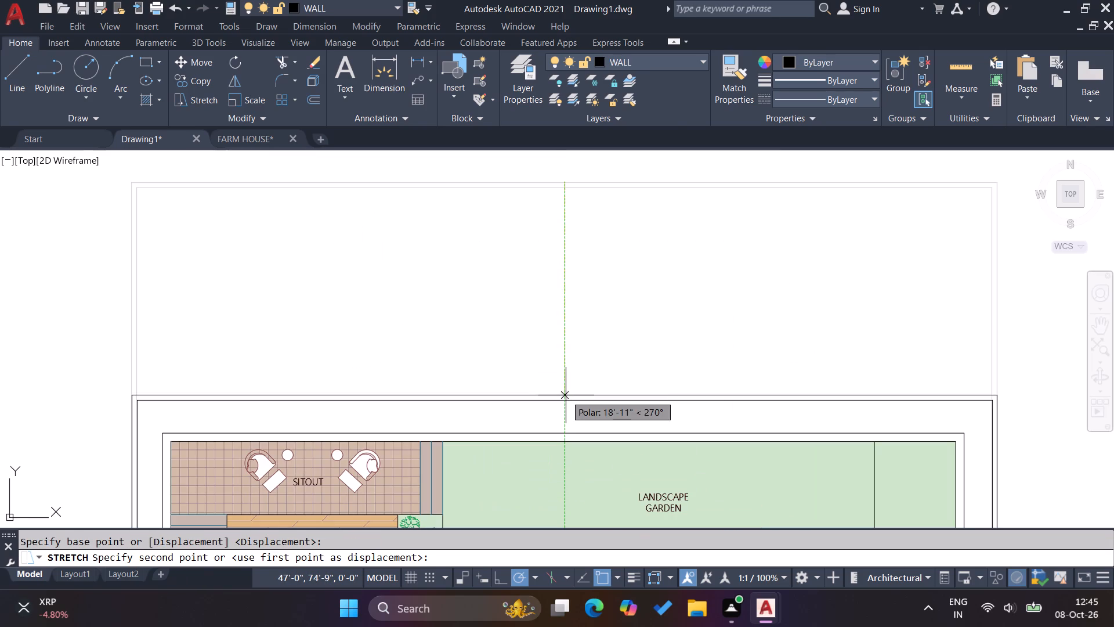
{"action": "left_click", "coordinate": [566, 387]}
{"action": "key", "text": "Escape"}
{"action": "key", "text": "Escape"}
{"action": "key", "text": "Escape"}
{"action": "key", "text": "Escape"}
{"action": "scroll", "coordinate": [531, 334], "scroll_direction": "down", "scroll_amount": 2}
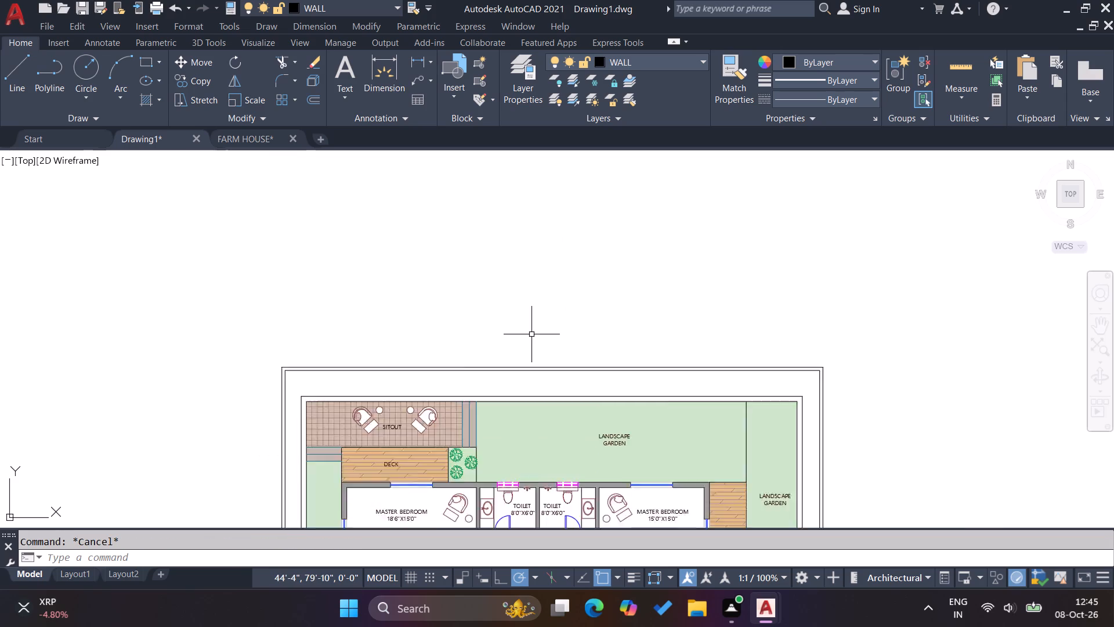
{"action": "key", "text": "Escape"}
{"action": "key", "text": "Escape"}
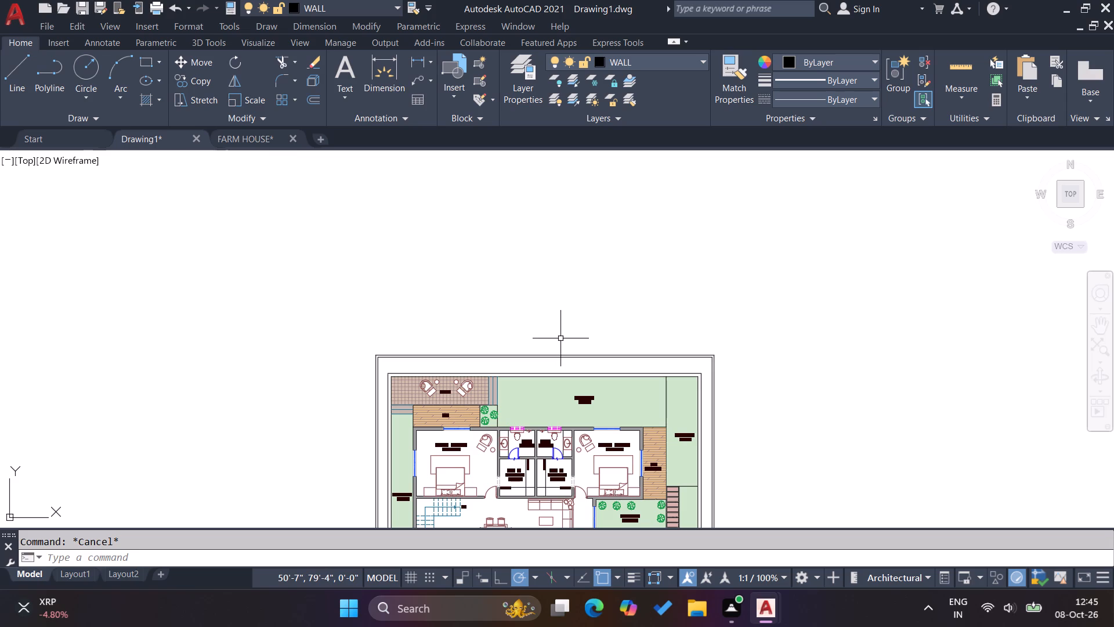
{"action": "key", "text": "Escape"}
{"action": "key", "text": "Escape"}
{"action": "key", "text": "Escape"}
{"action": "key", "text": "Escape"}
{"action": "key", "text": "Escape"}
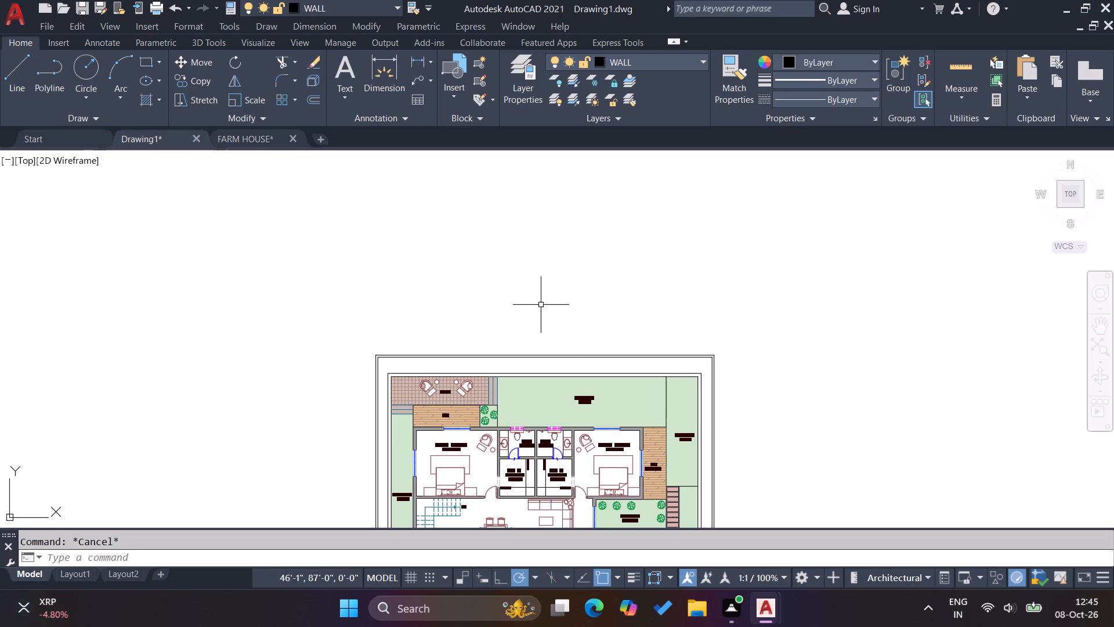
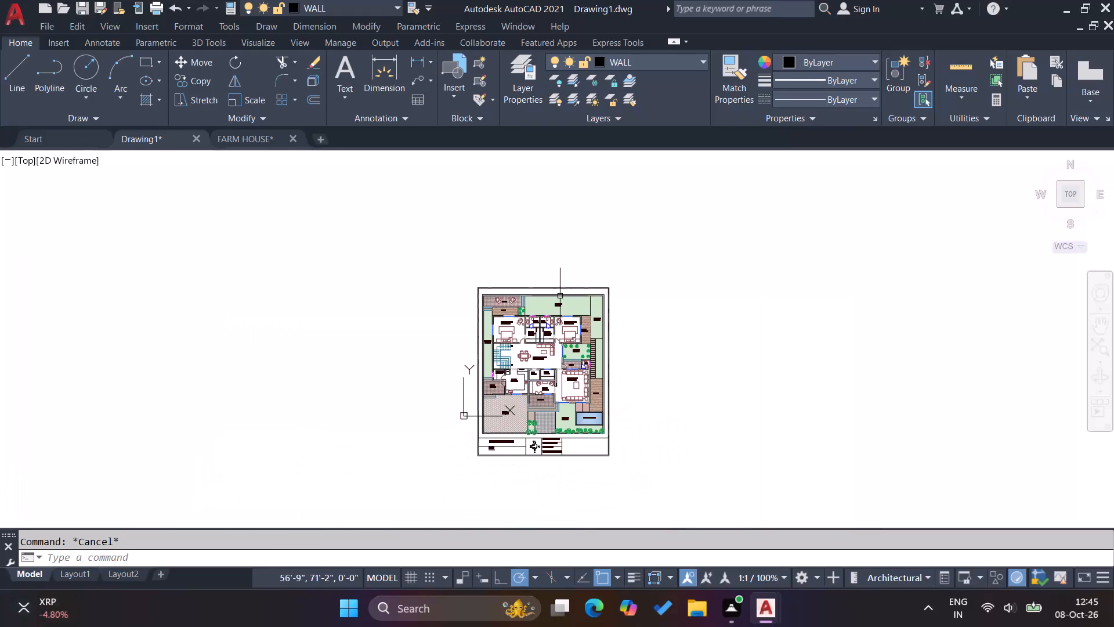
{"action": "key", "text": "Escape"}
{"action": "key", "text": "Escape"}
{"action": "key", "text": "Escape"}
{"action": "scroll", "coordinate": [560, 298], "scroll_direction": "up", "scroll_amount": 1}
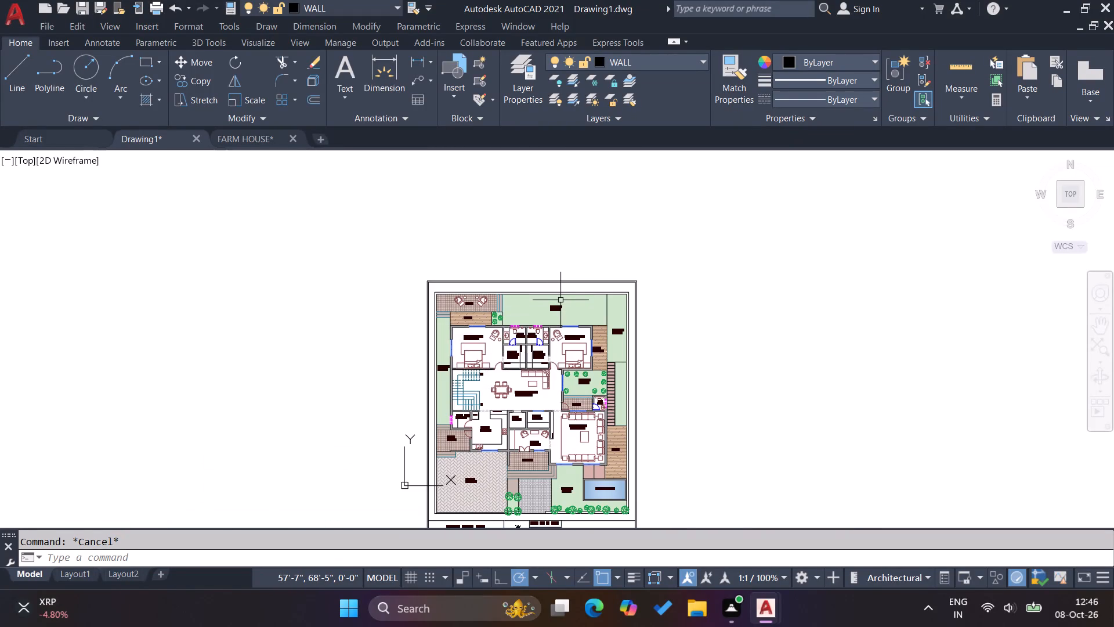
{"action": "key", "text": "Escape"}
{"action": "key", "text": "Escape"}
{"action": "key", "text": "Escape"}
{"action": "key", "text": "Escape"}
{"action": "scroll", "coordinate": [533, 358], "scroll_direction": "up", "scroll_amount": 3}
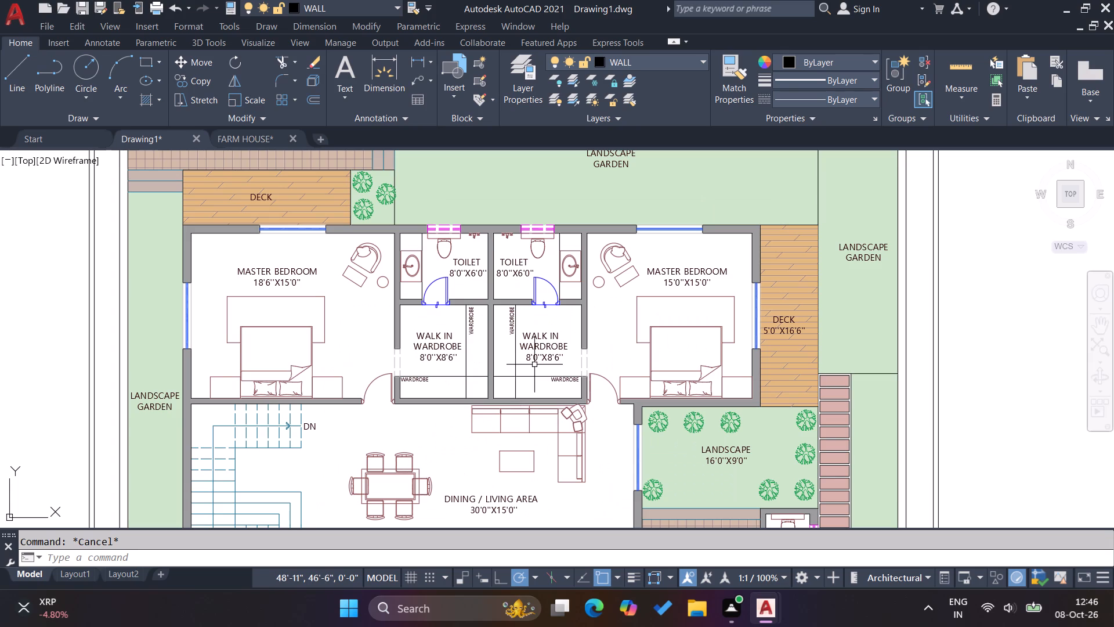
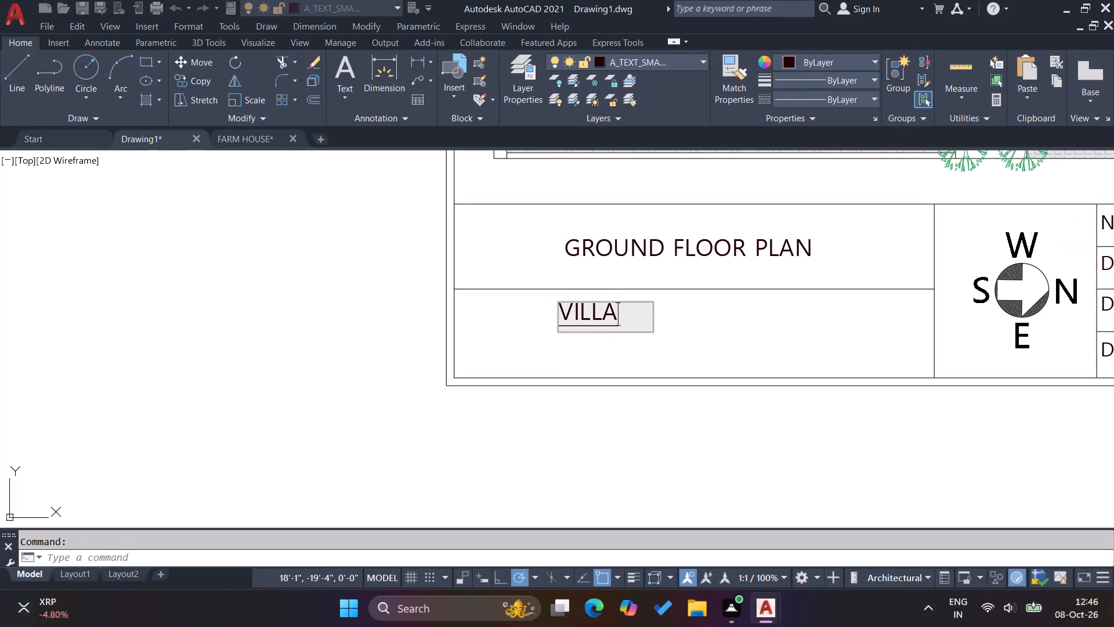
Extend the VILLA text below the ground floor plan title so it reads "VILLA WITH A".
{"action": "left_click", "coordinate": [623, 319]}
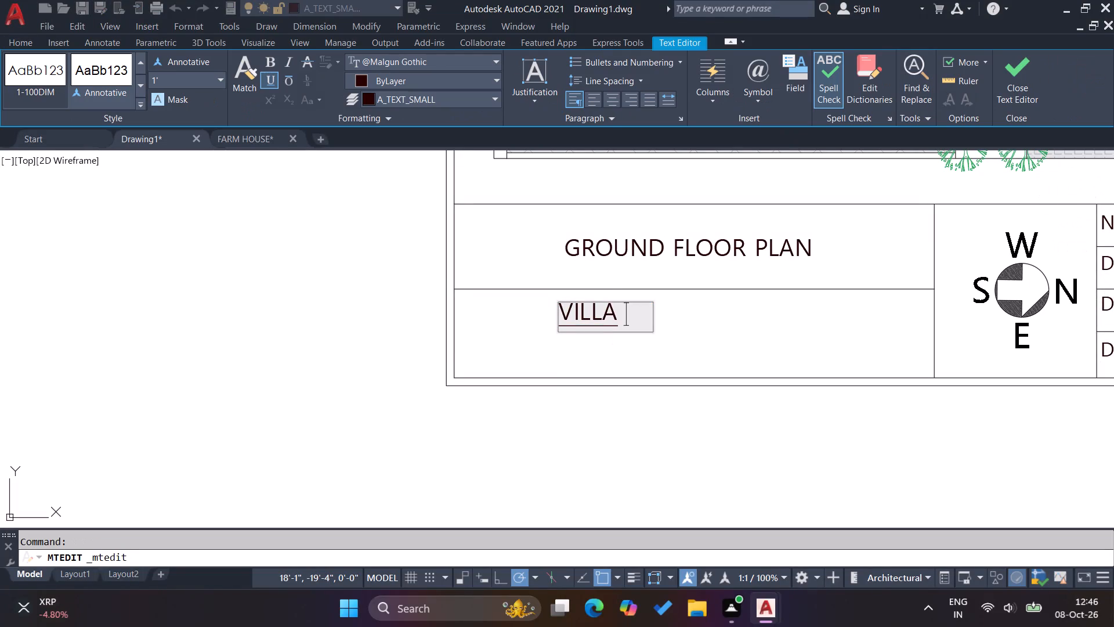
{"action": "key", "text": "BackSpace"}
{"action": "key", "text": "space"}
{"action": "type", "text": "WITH A"}
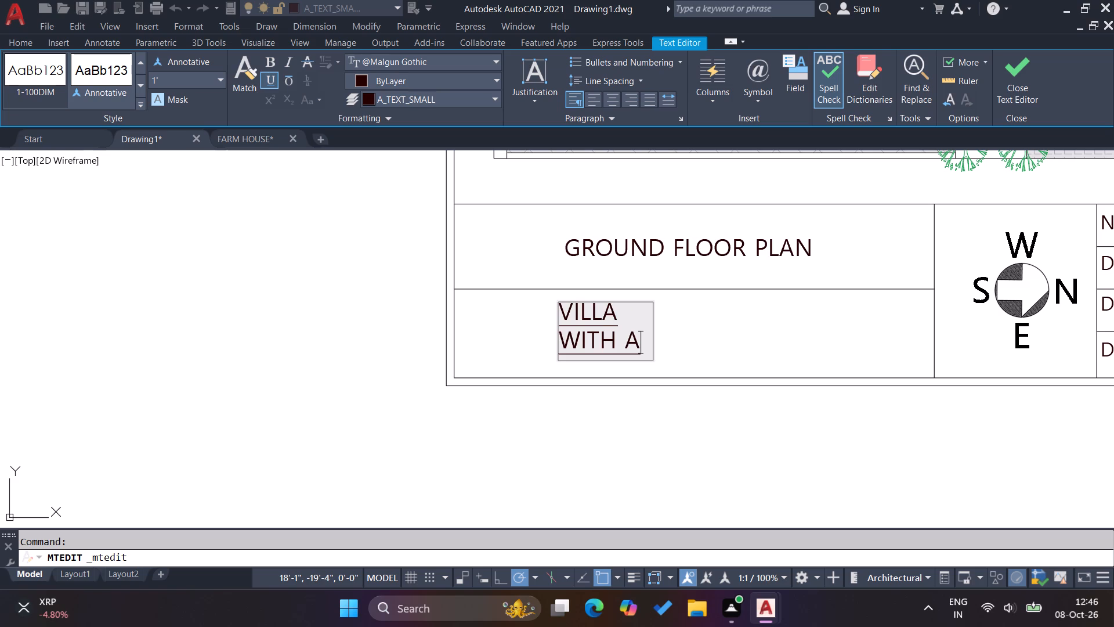
{"action": "left_click", "coordinate": [144, 402]}
Widen the "VILLA WITH A" text frame horizontally by about 15'-4".
{"action": "left_click", "coordinate": [654, 337]}
{"action": "left_click", "coordinate": [589, 308]}
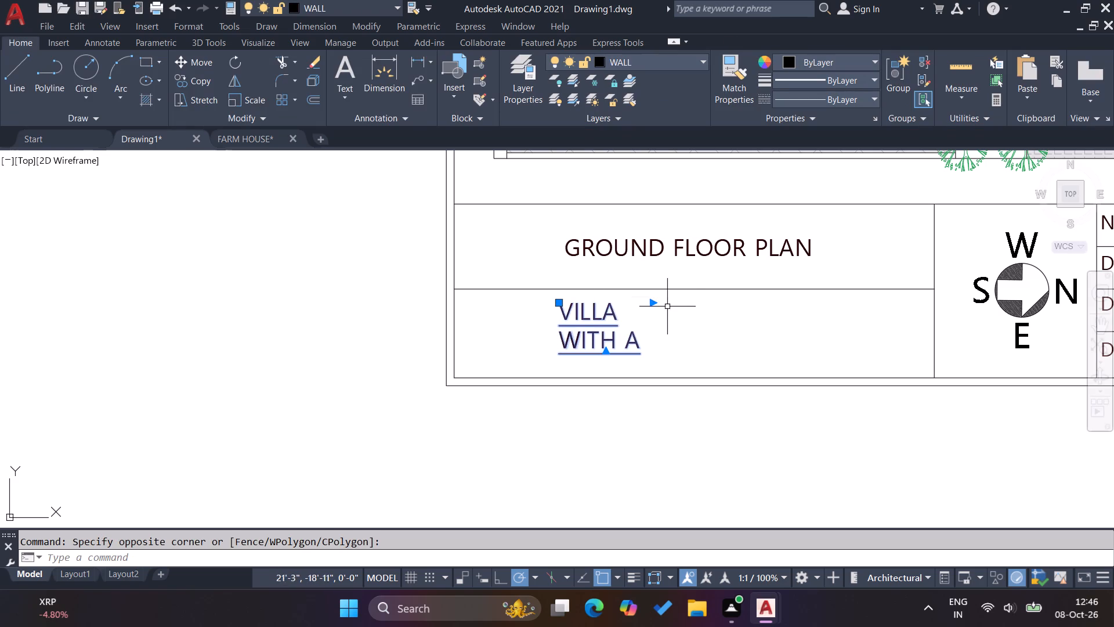
{"action": "left_click", "coordinate": [652, 302]}
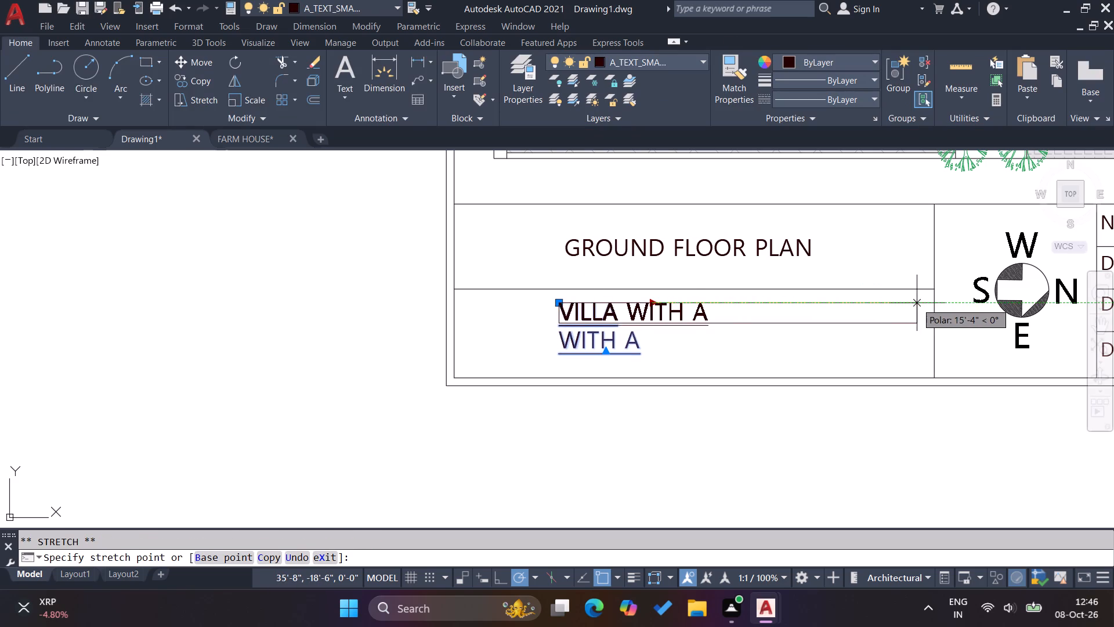
{"action": "left_click", "coordinate": [917, 303]}
{"action": "key", "text": "Escape"}
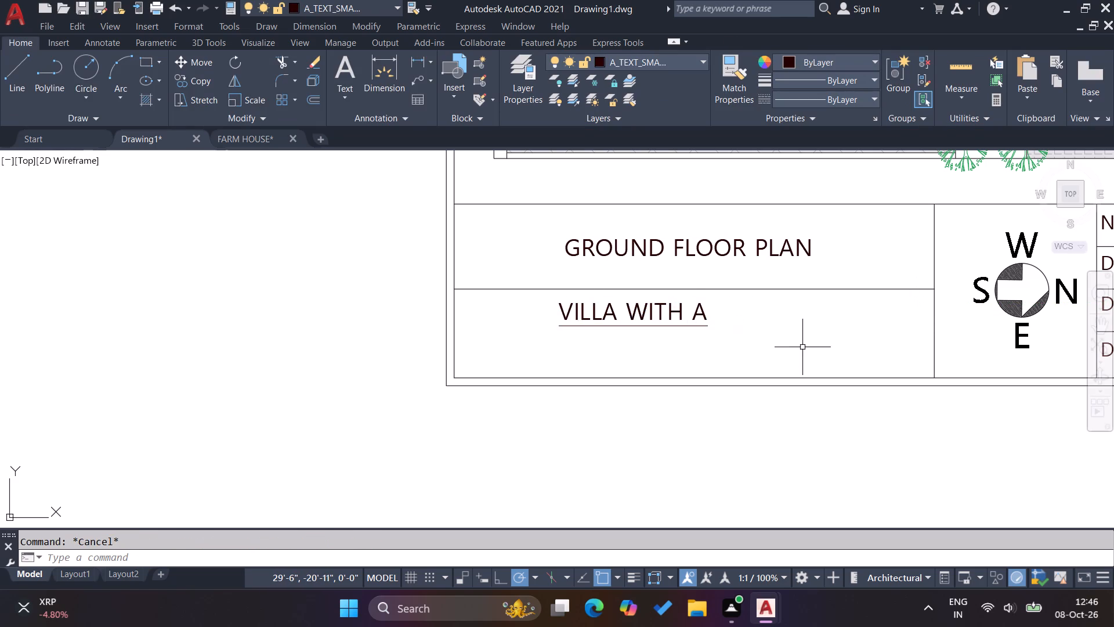
{"action": "key", "text": "Escape"}
Move the "VILLA WITH A" text horizontally to the left border of its title block cell.
{"action": "left_click_drag", "start_coordinate": [719, 332], "coordinate": [711, 327]}
{"action": "left_click", "coordinate": [672, 300]}
{"action": "key", "text": "m"}
{"action": "key", "text": "Return"}
{"action": "left_click", "coordinate": [603, 318]}
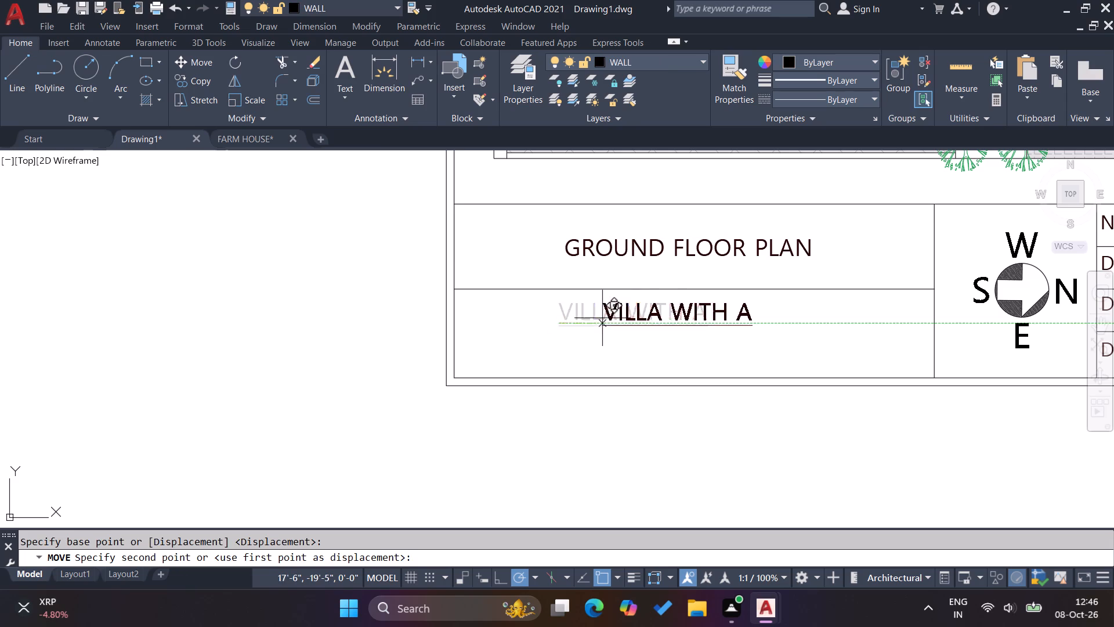
{"action": "left_click", "coordinate": [470, 322]}
{"action": "key", "text": "Escape"}
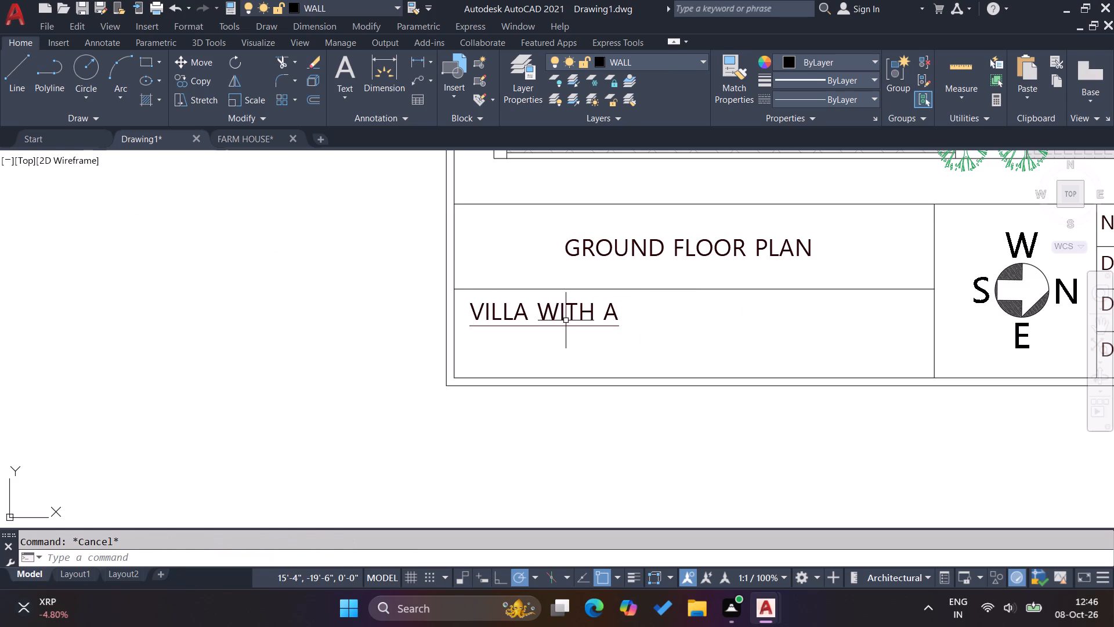
Widen the "VILLA WITH A" text frame by another 5'-0" toward the compass cell.
{"action": "double_click", "coordinate": [566, 320]}
{"action": "left_click", "coordinate": [549, 309]}
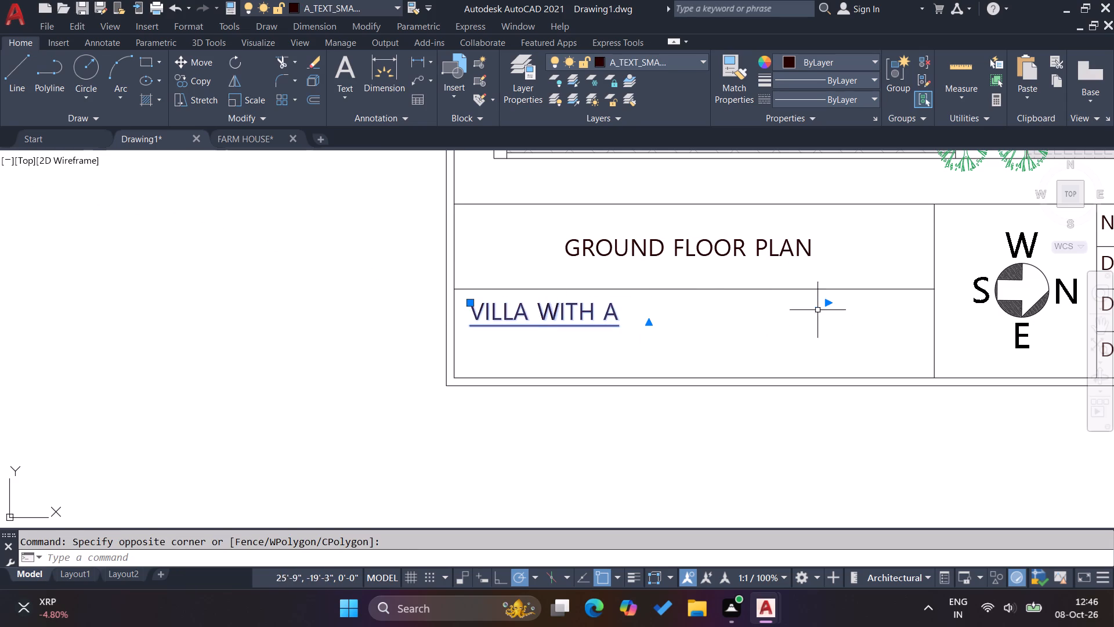
{"action": "left_click", "coordinate": [831, 303]}
{"action": "left_click", "coordinate": [835, 302]}
{"action": "left_click", "coordinate": [831, 303]}
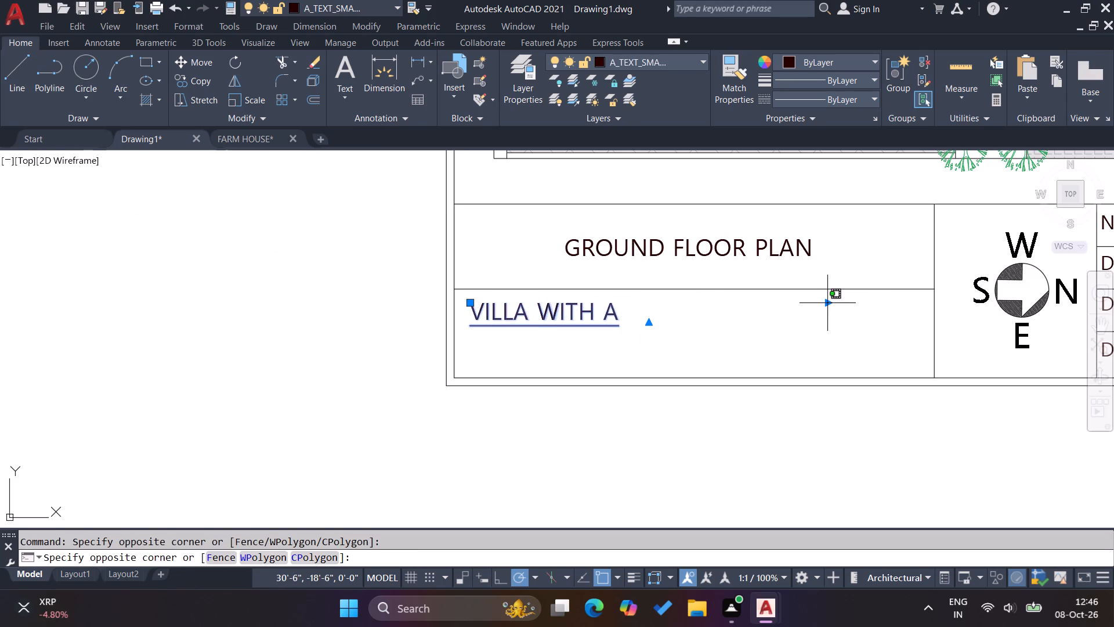
{"action": "left_click", "coordinate": [797, 308]}
{"action": "left_click", "coordinate": [829, 305]}
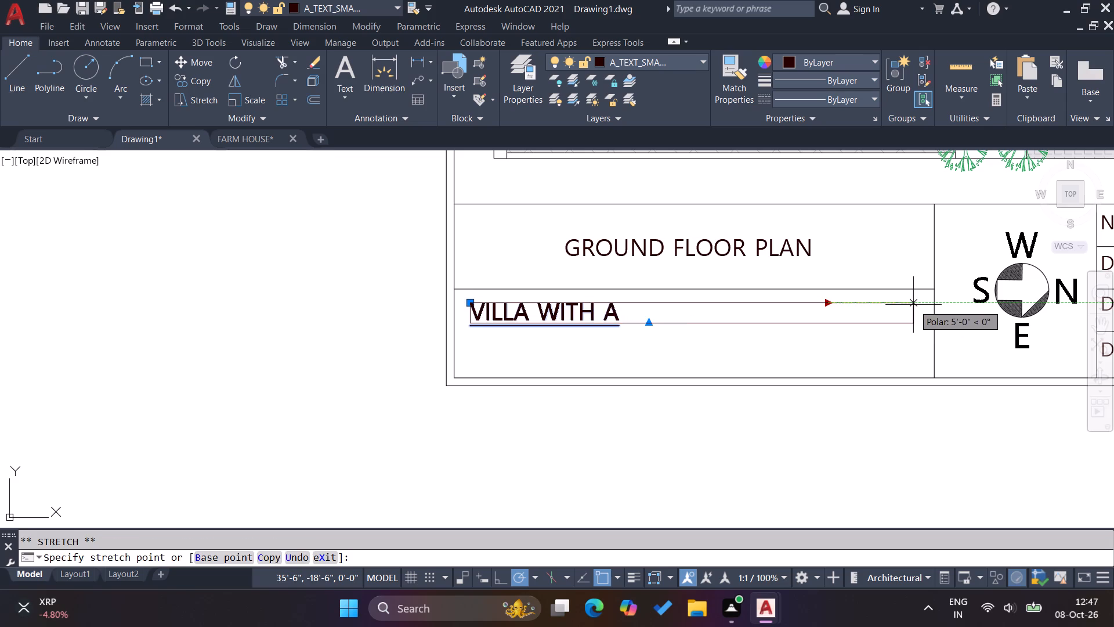
{"action": "left_click", "coordinate": [913, 305]}
{"action": "key", "text": "Escape"}
{"action": "key", "text": "Escape"}
Append "ATTACHED SWIMMING POOL AND" to the "VILLA WITH A" text in the title block.
{"action": "double_click", "coordinate": [610, 313]}
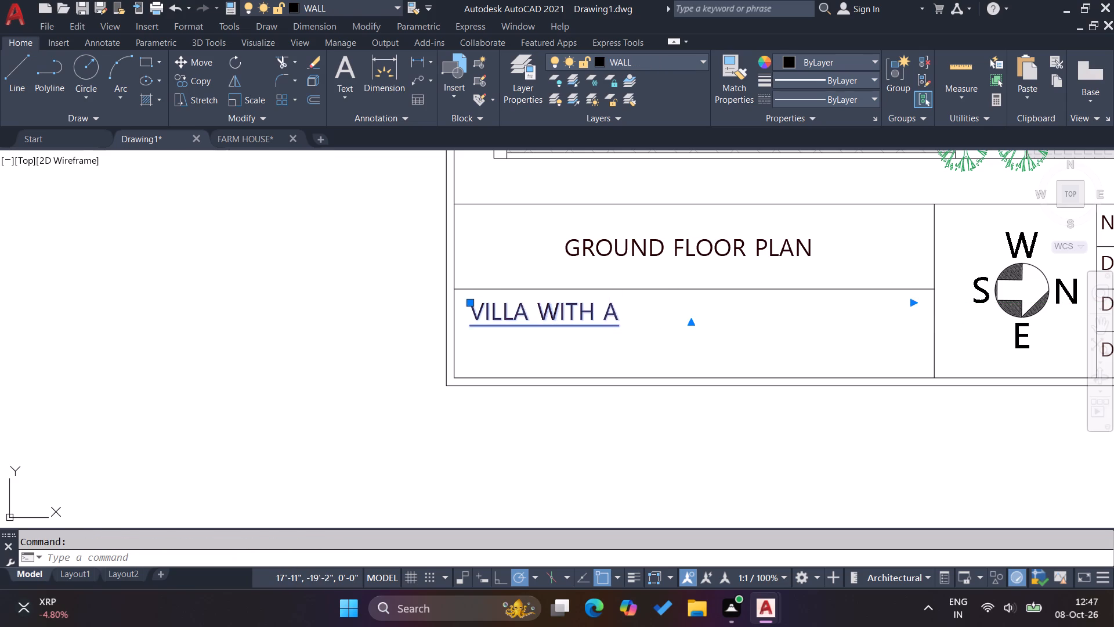
{"action": "left_click", "coordinate": [631, 317]}
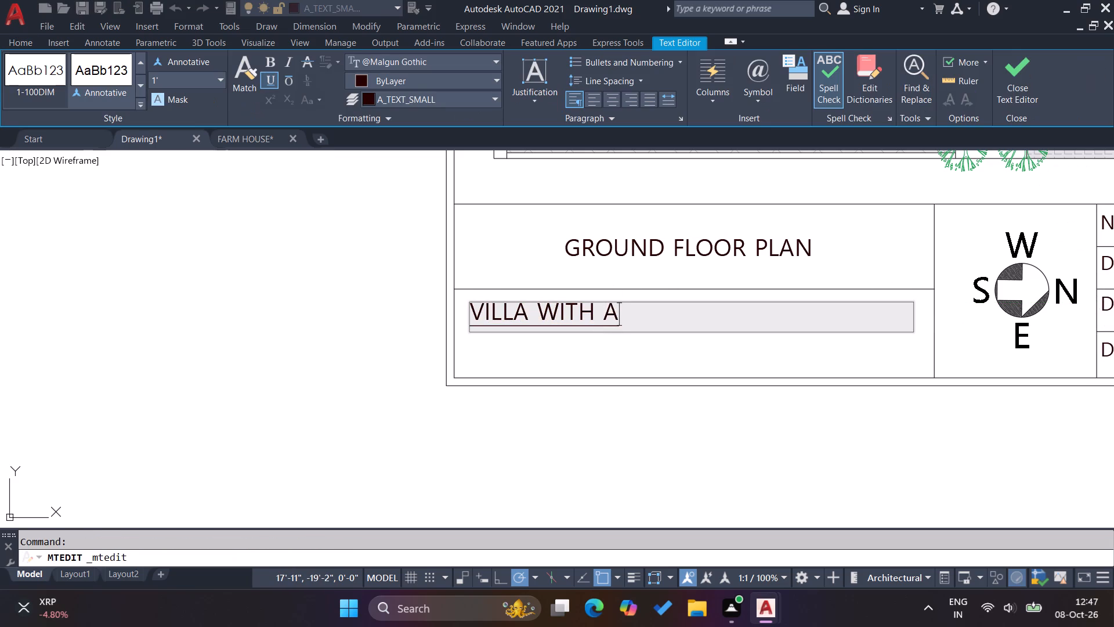
{"action": "key", "text": "space"}
{"action": "type", "text": "ATT"}
{"action": "type", "text": "ACH"}
{"action": "type", "text": "ED"}
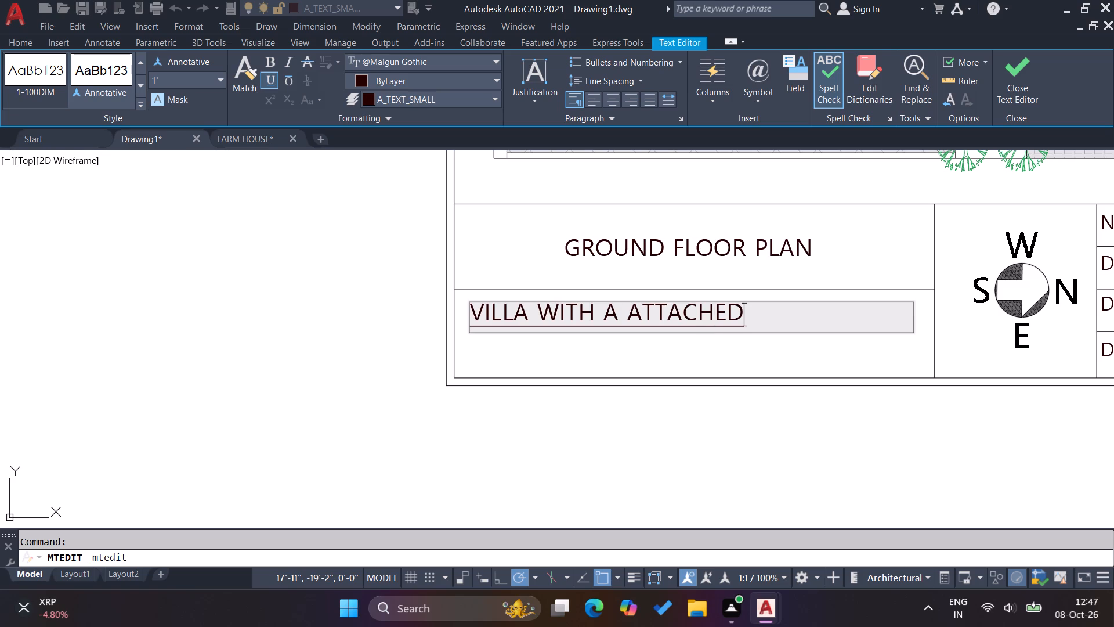
{"action": "key", "text": "space"}
{"action": "type", "text": "SW"}
{"action": "type", "text": "IMMING"}
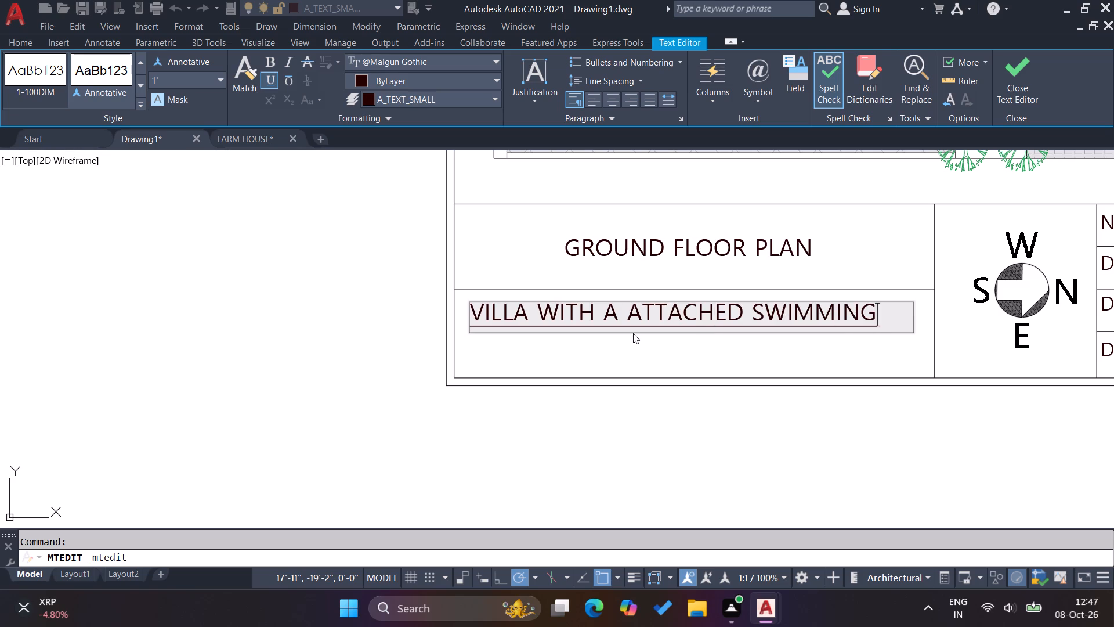
{"action": "key", "text": "space"}
{"action": "type", "text": "POOL AND"}
{"action": "key", "text": "space"}
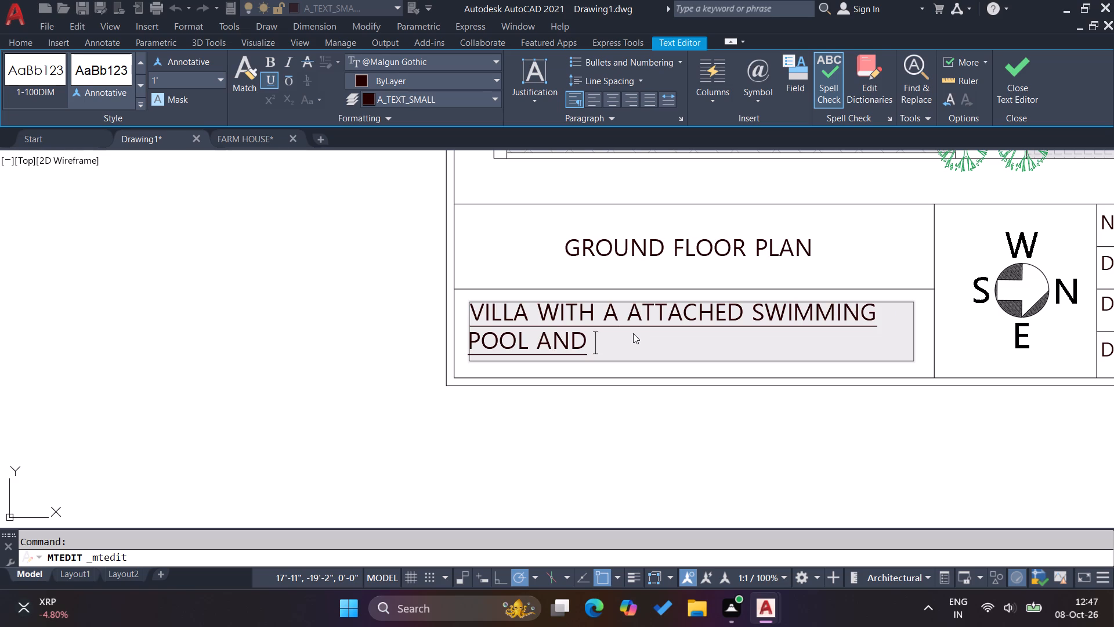
Continue the villa description with "WITH 2 MASTER BEDROOM AND".
{"action": "key", "text": "w"}
{"action": "key", "text": "i"}
{"action": "key", "text": "t"}
{"action": "type", "text": "H"}
{"action": "key", "text": "space"}
{"action": "type", "text": "2"}
{"action": "key", "text": "space"}
{"action": "type", "text": "MASTER"}
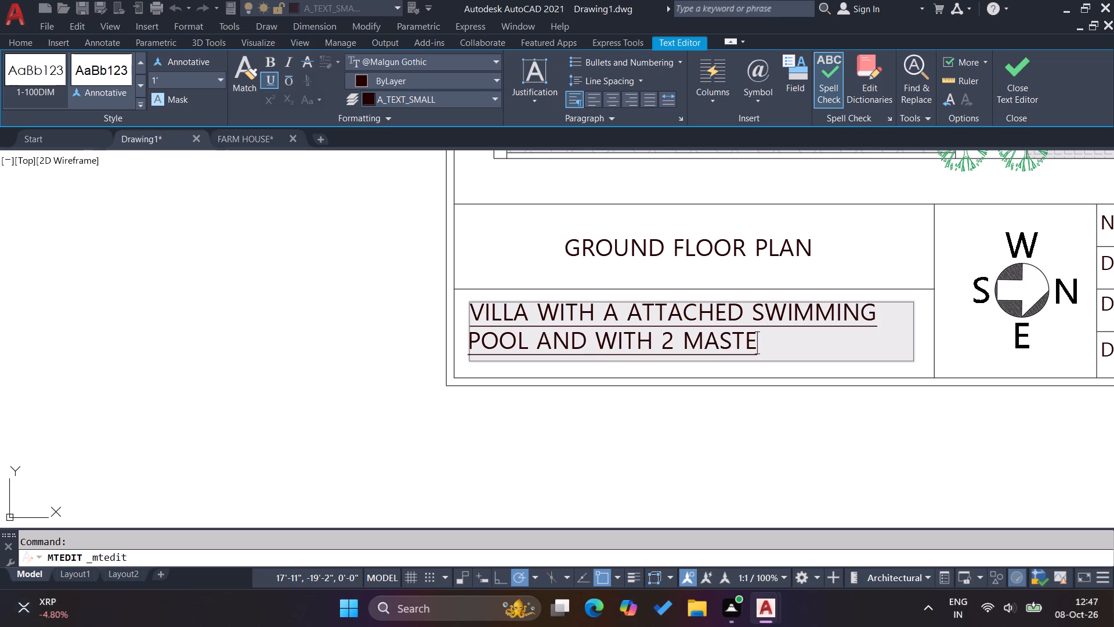
{"action": "key", "text": "space"}
{"action": "type", "text": "BEDROOM AND"}
{"action": "key", "text": "space"}
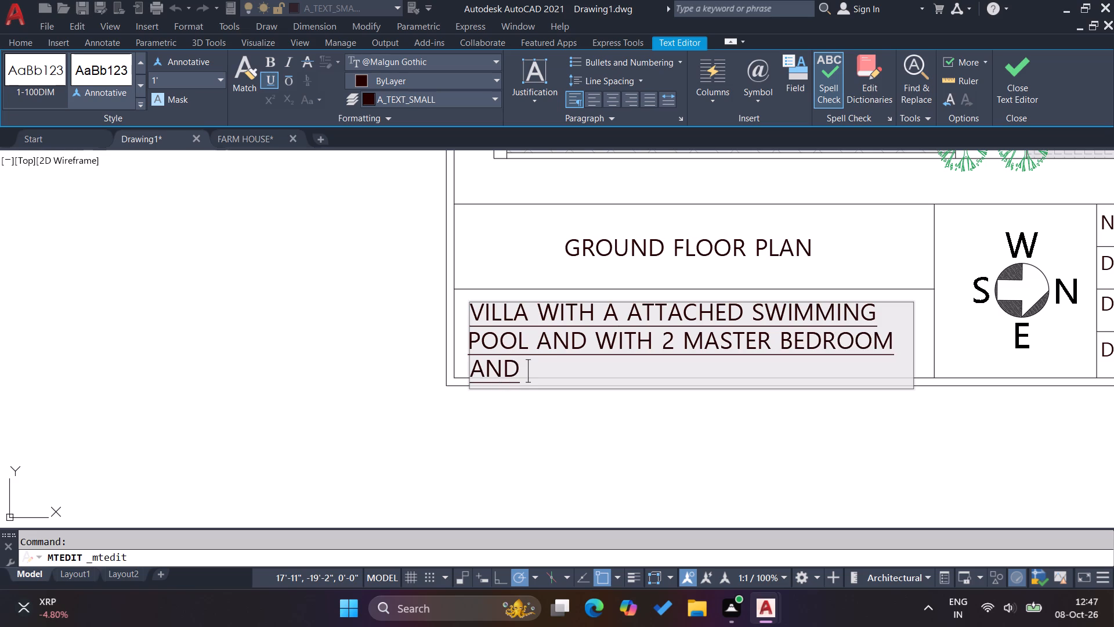
Continue the villa description with "LANDSCAPE AND A GRAND ENTRANCE".
{"action": "type", "text": "LAN"}
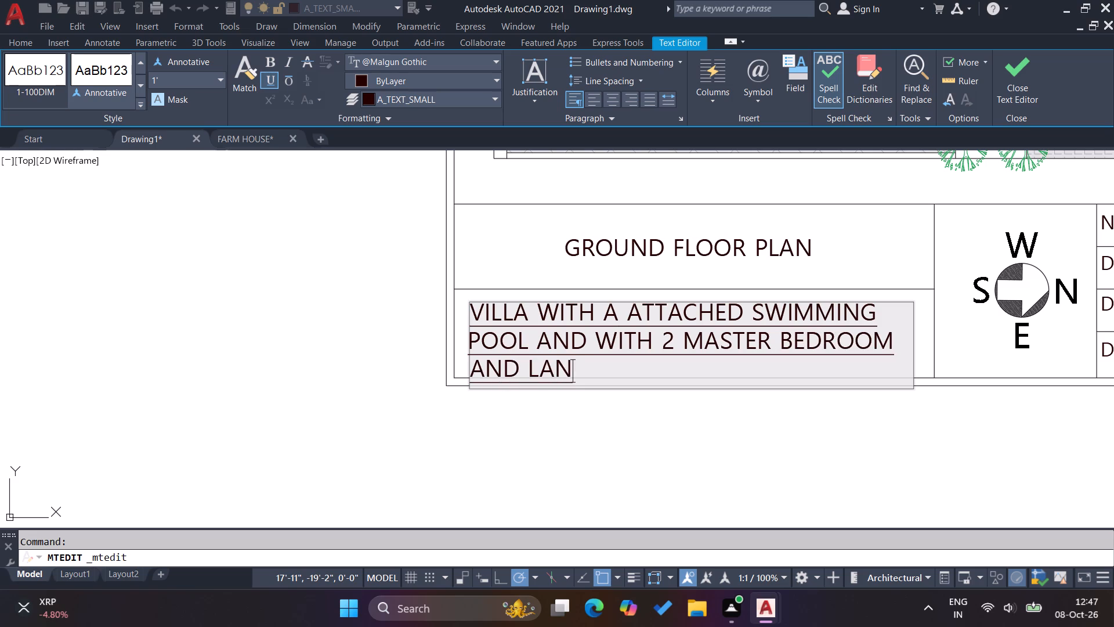
{"action": "type", "text": "DSCAP"}
{"action": "type", "text": "E AND"}
{"action": "key", "text": "space"}
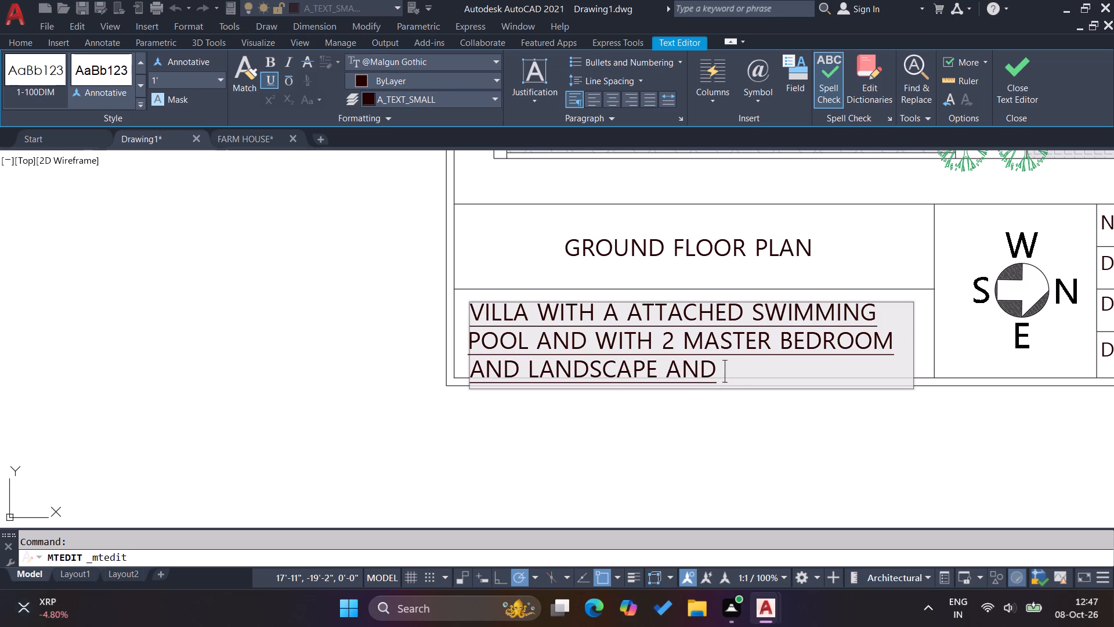
{"action": "key", "text": "a"}
{"action": "key", "text": "space"}
{"action": "type", "text": "GRAN"}
{"action": "key", "text": "d"}
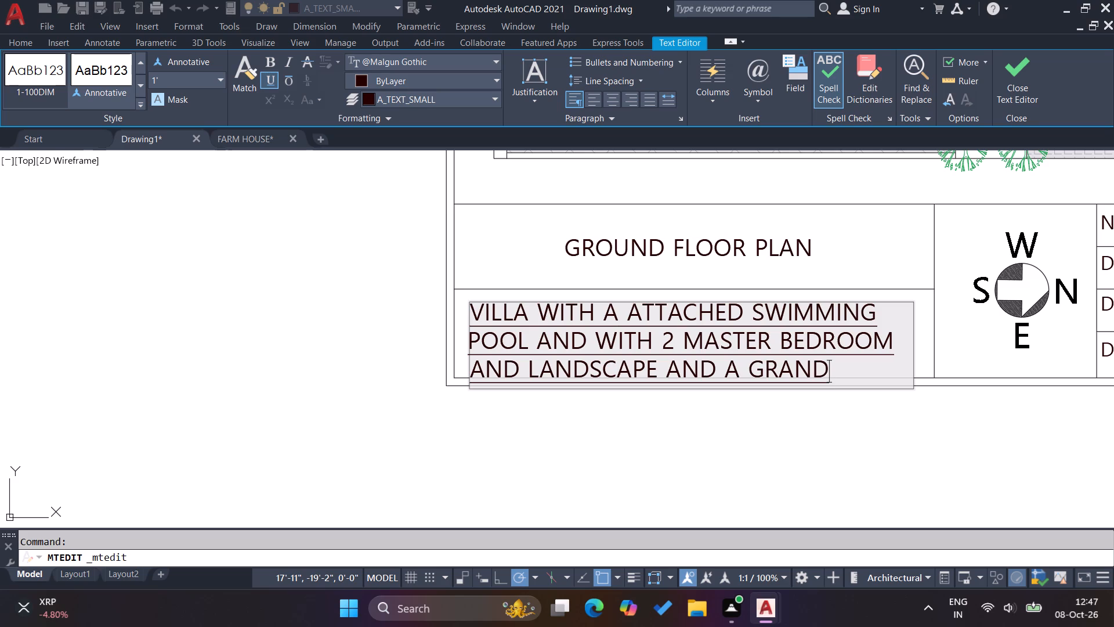
{"action": "key", "text": "space"}
{"action": "type", "text": "ENTRANCE"}
{"action": "key", "text": "space"}
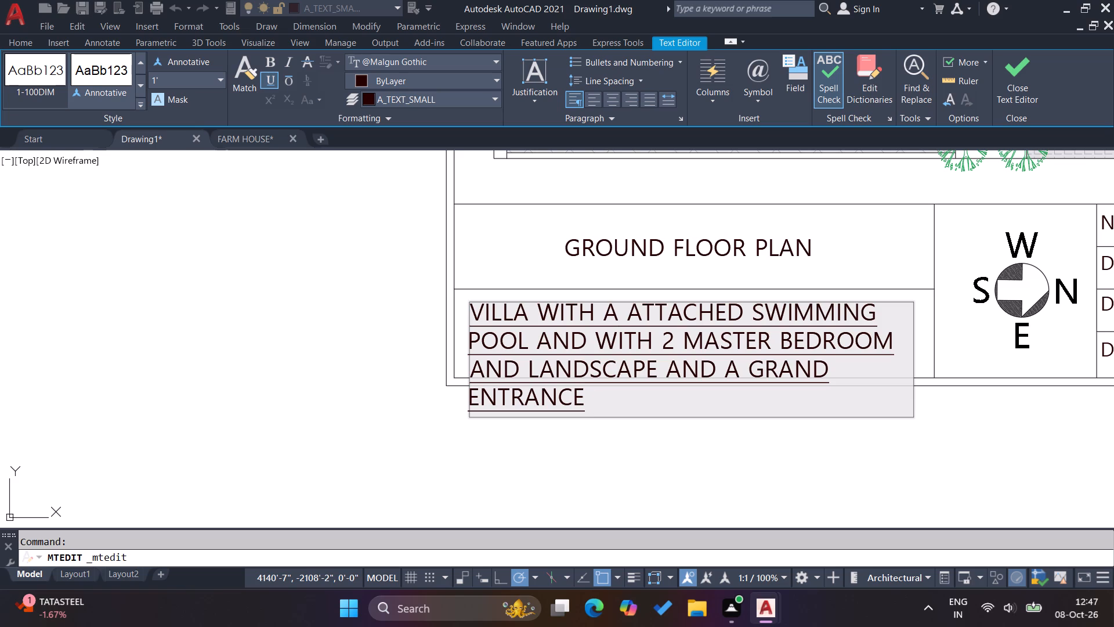
Complete the villa description with "WITH PROPER PARKING SPACE" and finish the text edit.
{"action": "type", "text": "WITH"}
{"action": "key", "text": "space"}
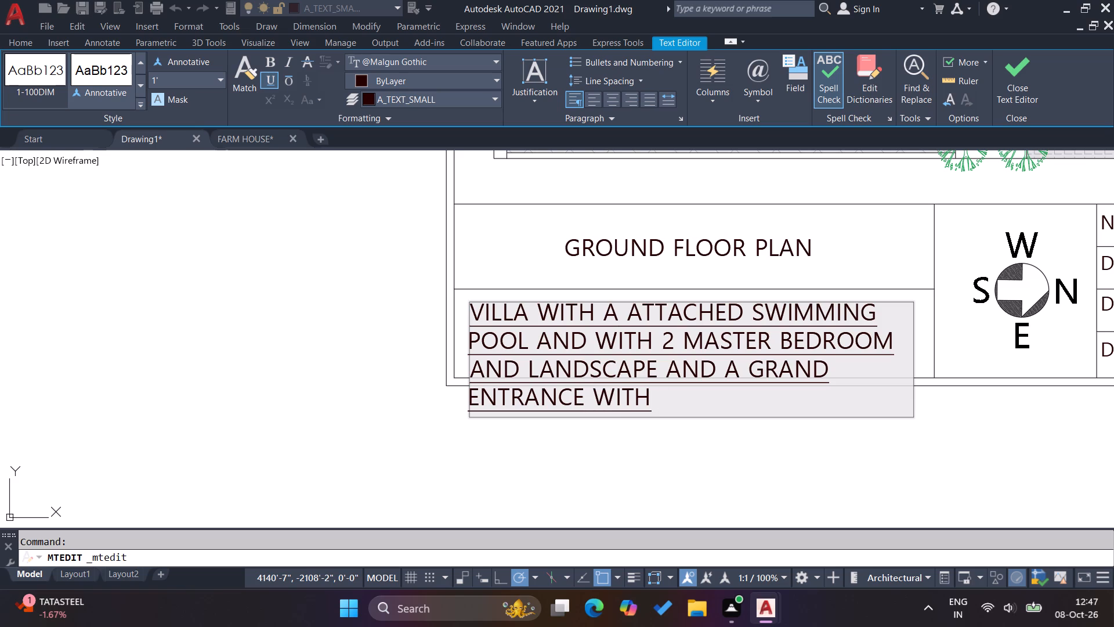
{"action": "type", "text": "PROPER PARKING"}
{"action": "key", "text": "space"}
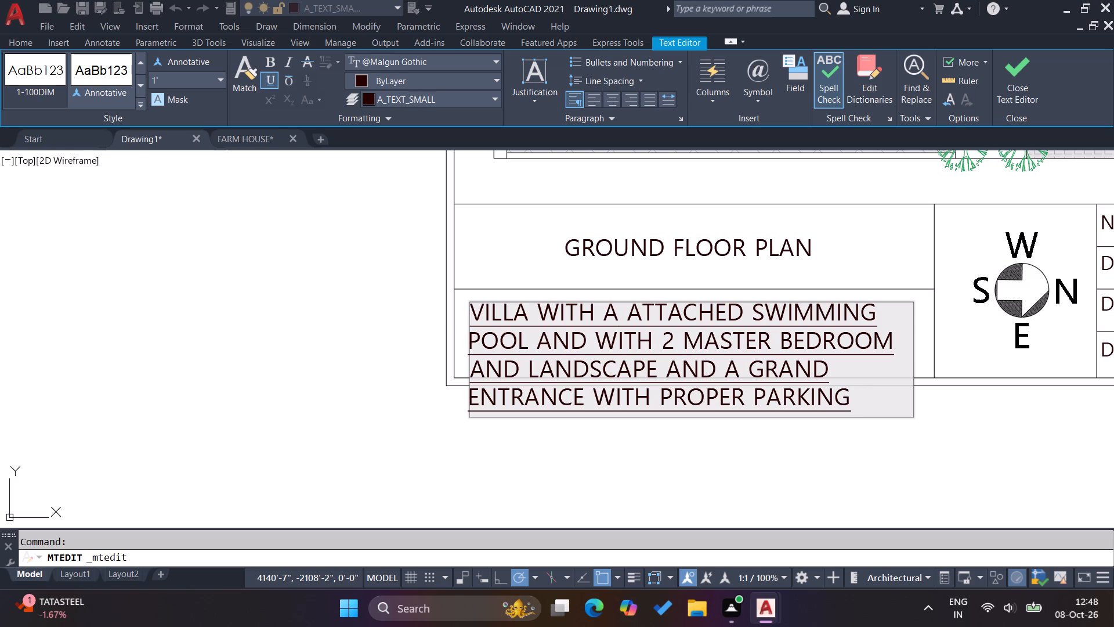
{"action": "type", "text": "SPACE"}
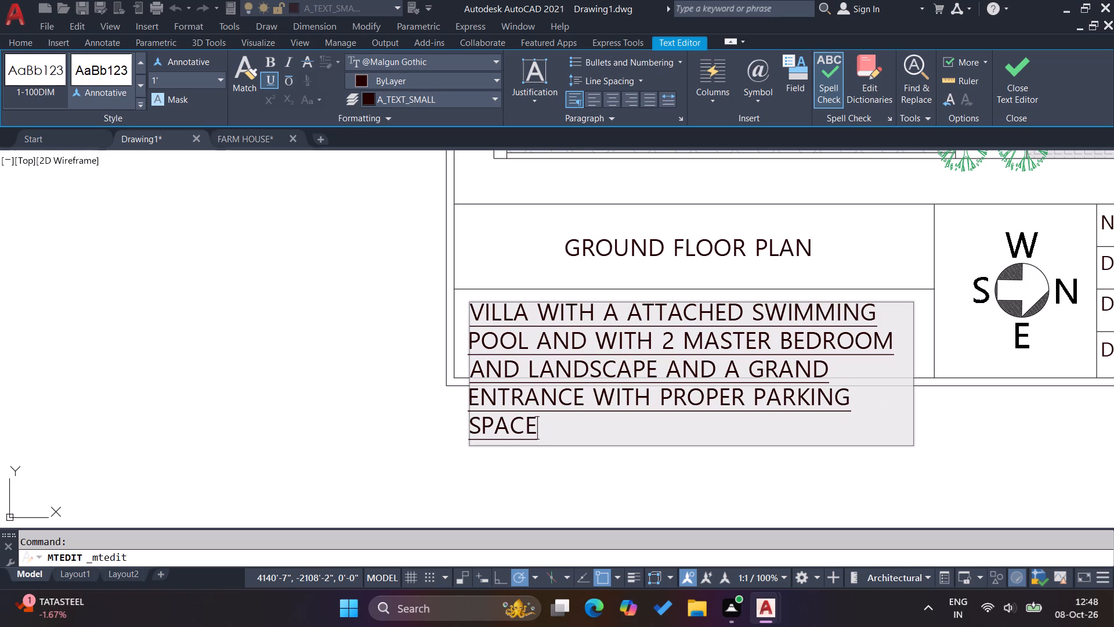
{"action": "scroll", "coordinate": [495, 434], "scroll_direction": "down", "scroll_amount": 1}
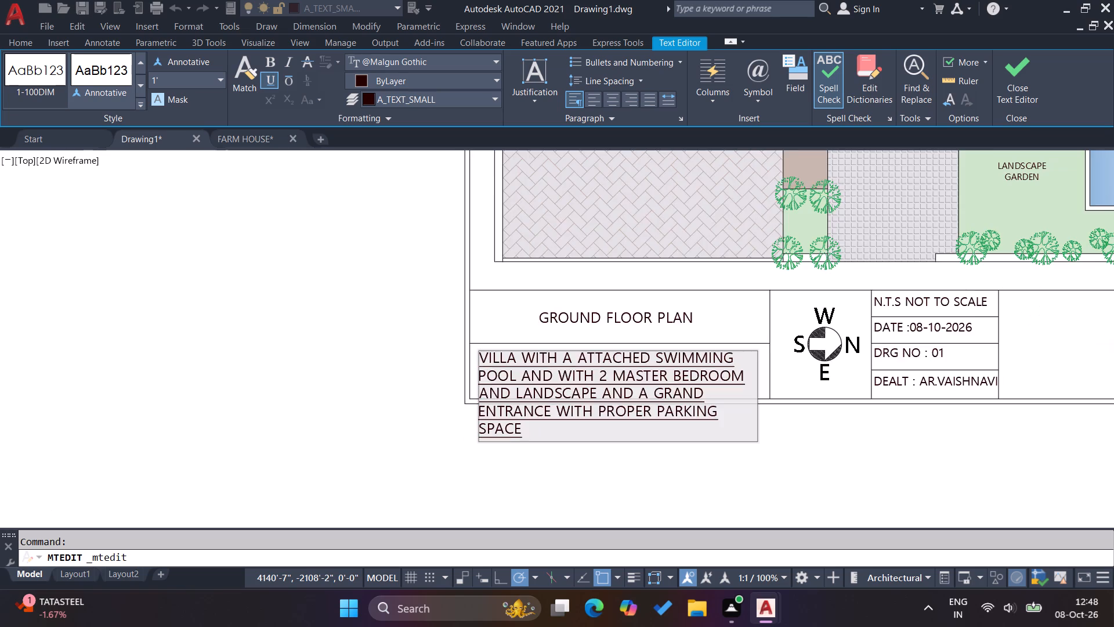
{"action": "scroll", "coordinate": [493, 428], "scroll_direction": "down", "scroll_amount": 1}
{"action": "left_click", "coordinate": [1028, 69]}
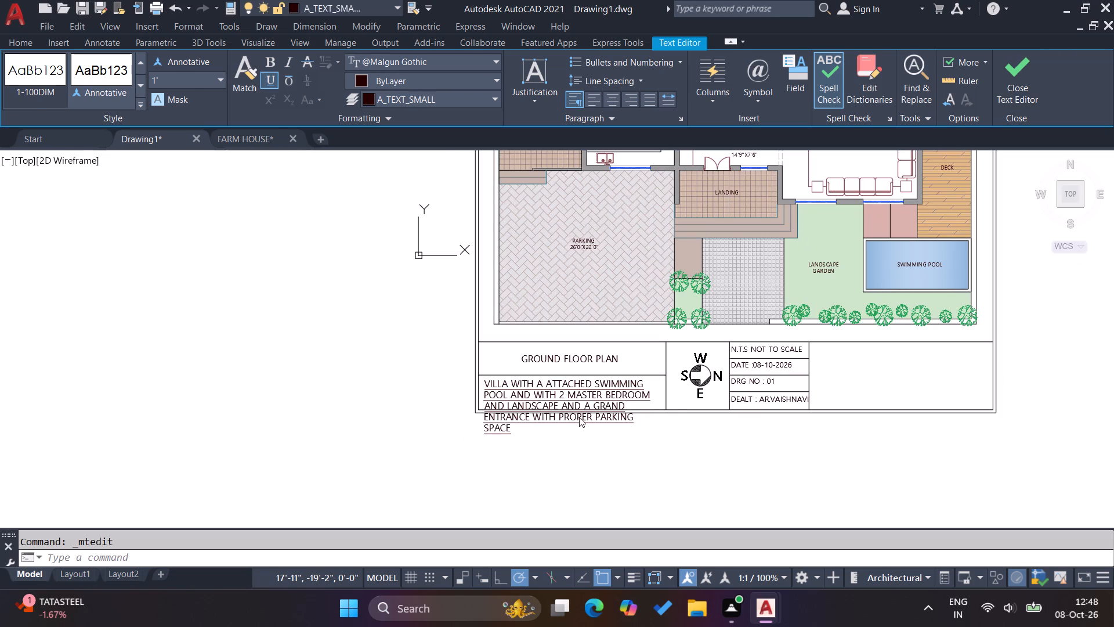
Move the villa description into the empty title block cell beside the scale, date and drawing number rows.
{"action": "left_click", "coordinate": [570, 391]}
{"action": "key", "text": "m"}
{"action": "key", "text": "Return"}
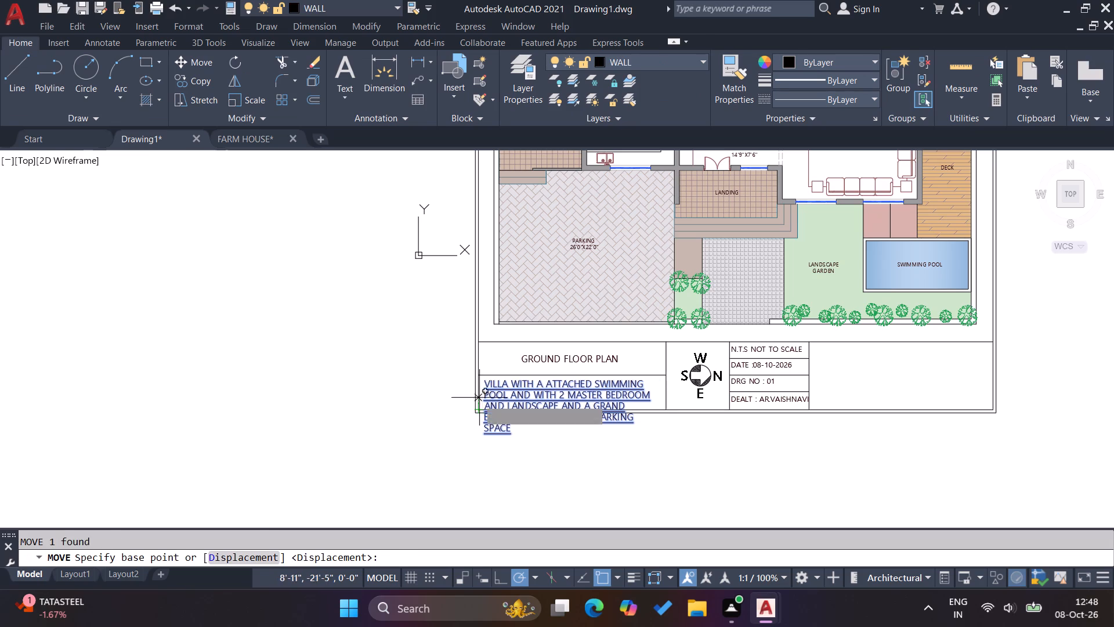
{"action": "left_click", "coordinate": [484, 394]}
{"action": "scroll", "coordinate": [835, 360], "scroll_direction": "up", "scroll_amount": 3}
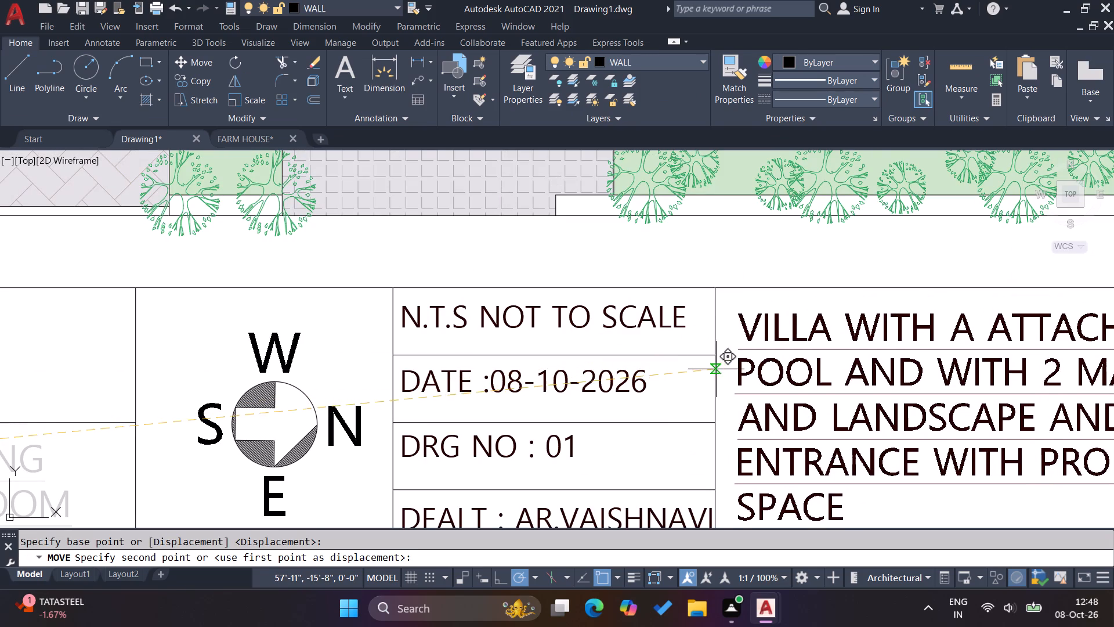
{"action": "left_click", "coordinate": [715, 369]}
{"action": "scroll", "coordinate": [594, 364], "scroll_direction": "down", "scroll_amount": 3}
{"action": "key", "text": "Escape"}
{"action": "key", "text": "Escape"}
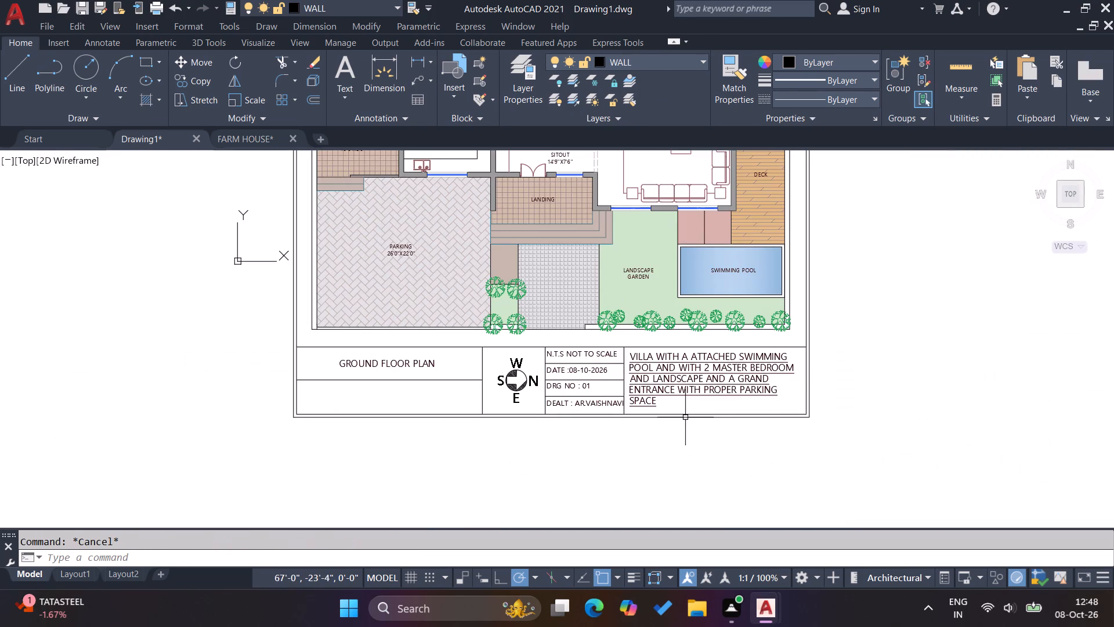
{"action": "key", "text": "Escape"}
{"action": "key", "text": "Escape"}
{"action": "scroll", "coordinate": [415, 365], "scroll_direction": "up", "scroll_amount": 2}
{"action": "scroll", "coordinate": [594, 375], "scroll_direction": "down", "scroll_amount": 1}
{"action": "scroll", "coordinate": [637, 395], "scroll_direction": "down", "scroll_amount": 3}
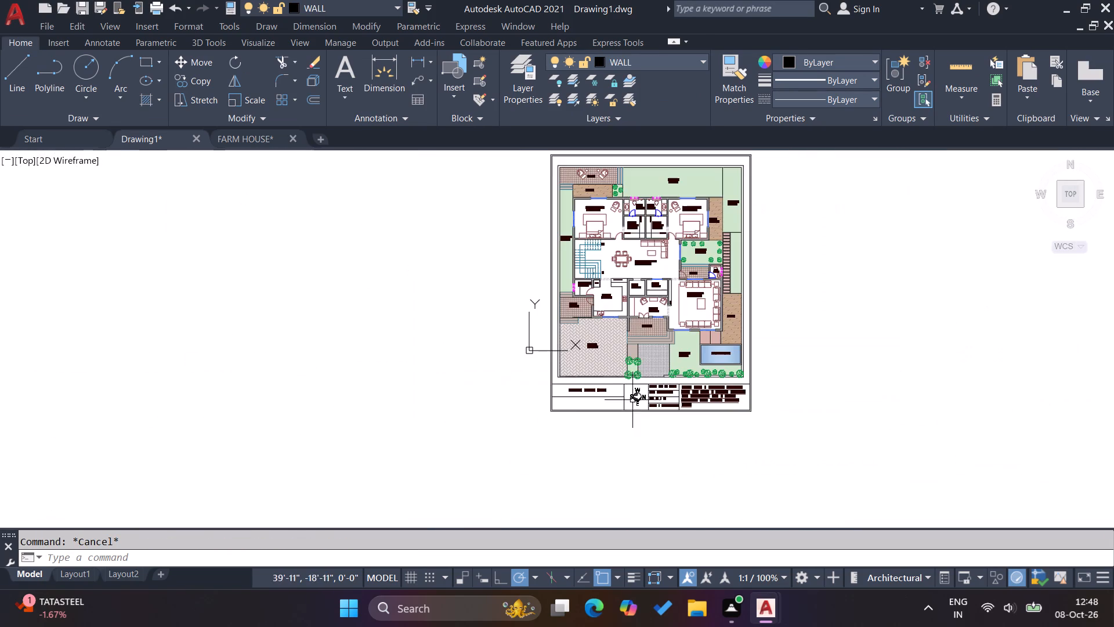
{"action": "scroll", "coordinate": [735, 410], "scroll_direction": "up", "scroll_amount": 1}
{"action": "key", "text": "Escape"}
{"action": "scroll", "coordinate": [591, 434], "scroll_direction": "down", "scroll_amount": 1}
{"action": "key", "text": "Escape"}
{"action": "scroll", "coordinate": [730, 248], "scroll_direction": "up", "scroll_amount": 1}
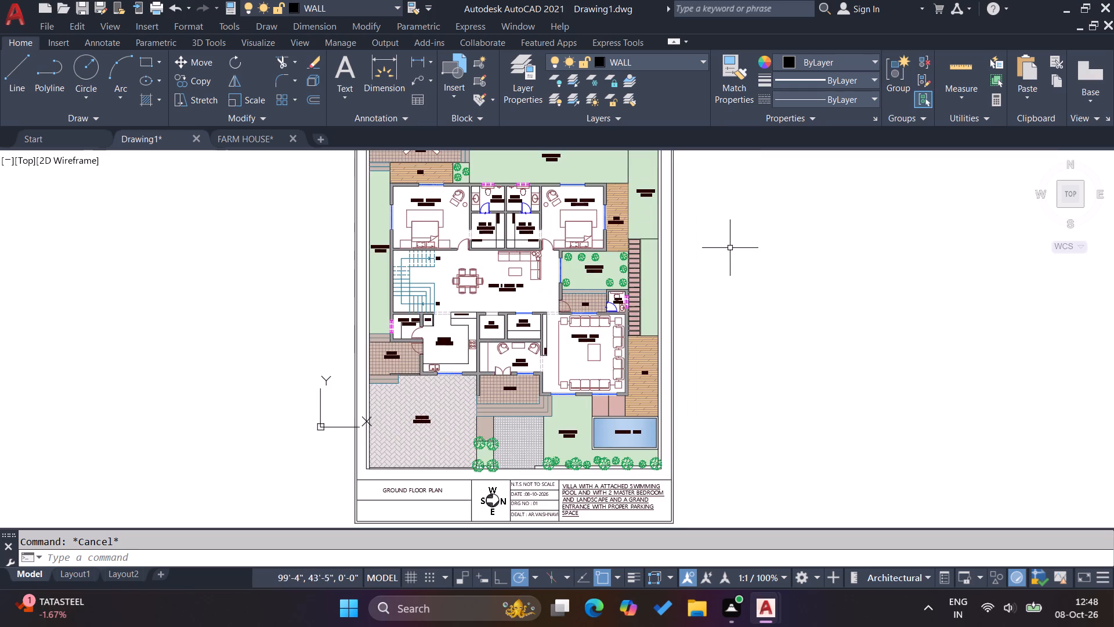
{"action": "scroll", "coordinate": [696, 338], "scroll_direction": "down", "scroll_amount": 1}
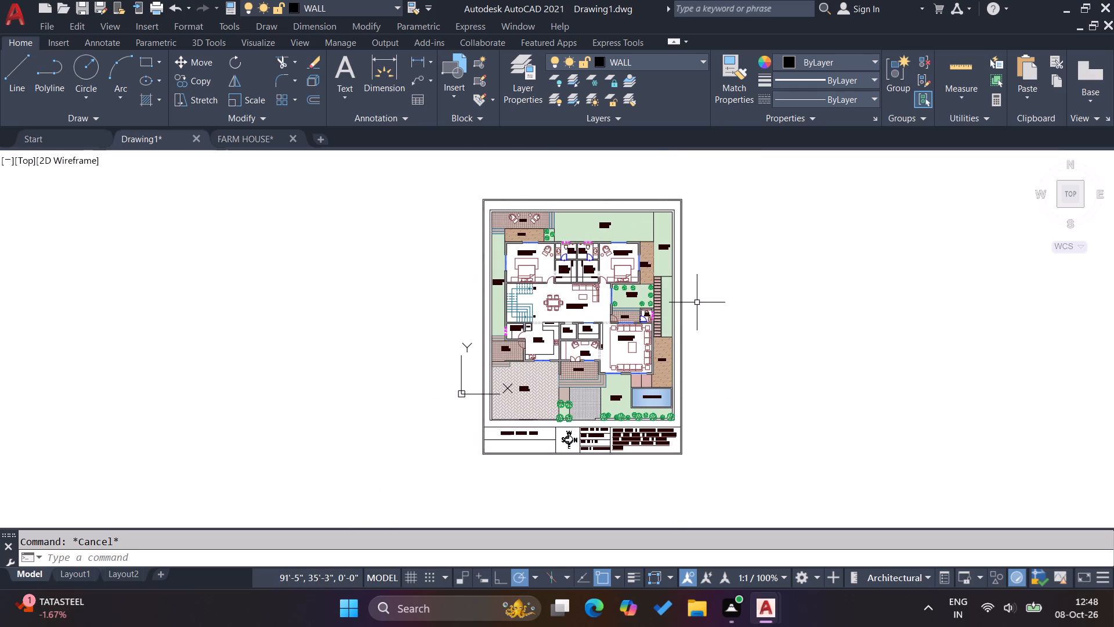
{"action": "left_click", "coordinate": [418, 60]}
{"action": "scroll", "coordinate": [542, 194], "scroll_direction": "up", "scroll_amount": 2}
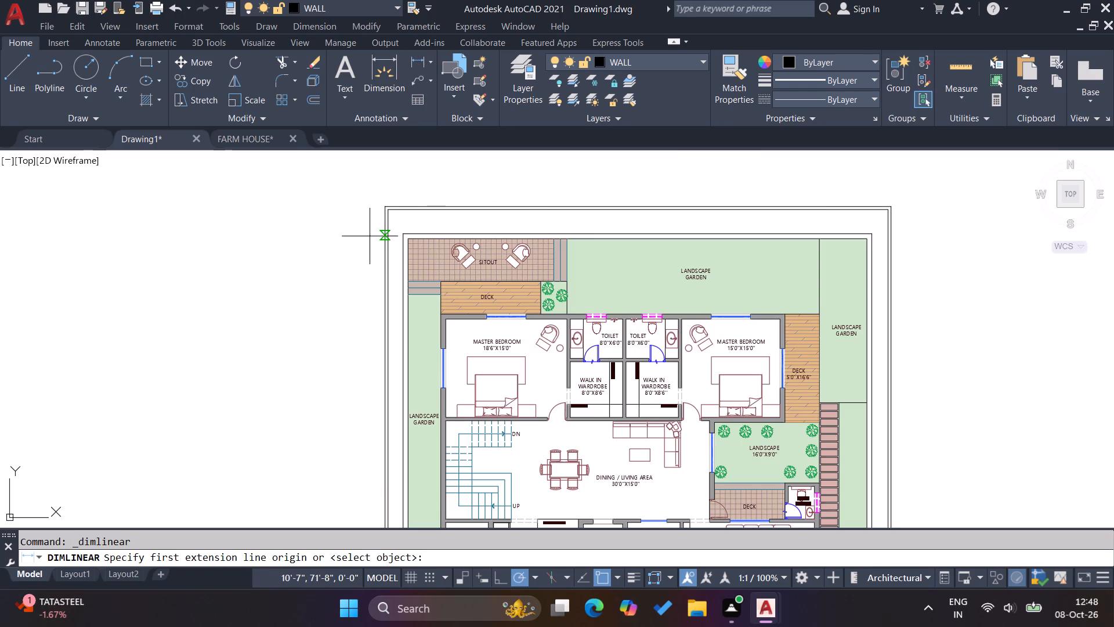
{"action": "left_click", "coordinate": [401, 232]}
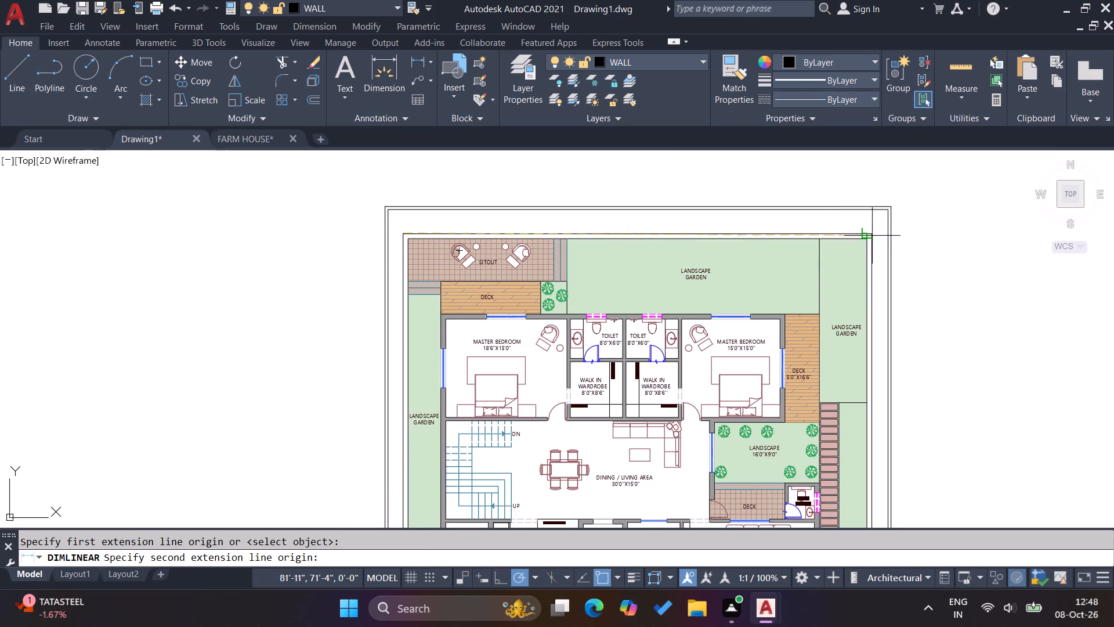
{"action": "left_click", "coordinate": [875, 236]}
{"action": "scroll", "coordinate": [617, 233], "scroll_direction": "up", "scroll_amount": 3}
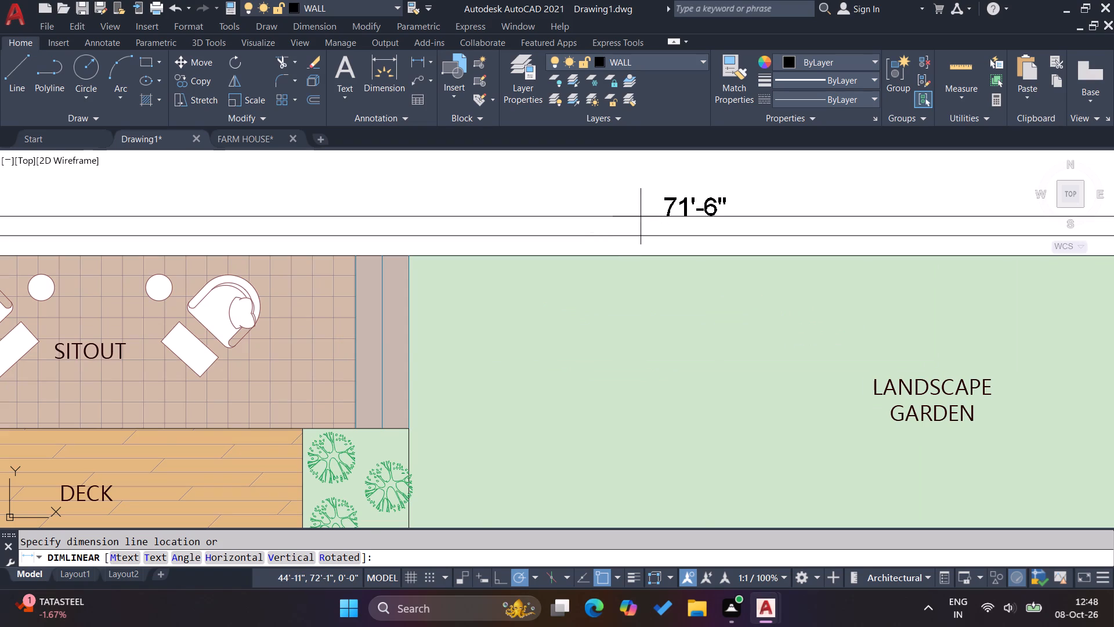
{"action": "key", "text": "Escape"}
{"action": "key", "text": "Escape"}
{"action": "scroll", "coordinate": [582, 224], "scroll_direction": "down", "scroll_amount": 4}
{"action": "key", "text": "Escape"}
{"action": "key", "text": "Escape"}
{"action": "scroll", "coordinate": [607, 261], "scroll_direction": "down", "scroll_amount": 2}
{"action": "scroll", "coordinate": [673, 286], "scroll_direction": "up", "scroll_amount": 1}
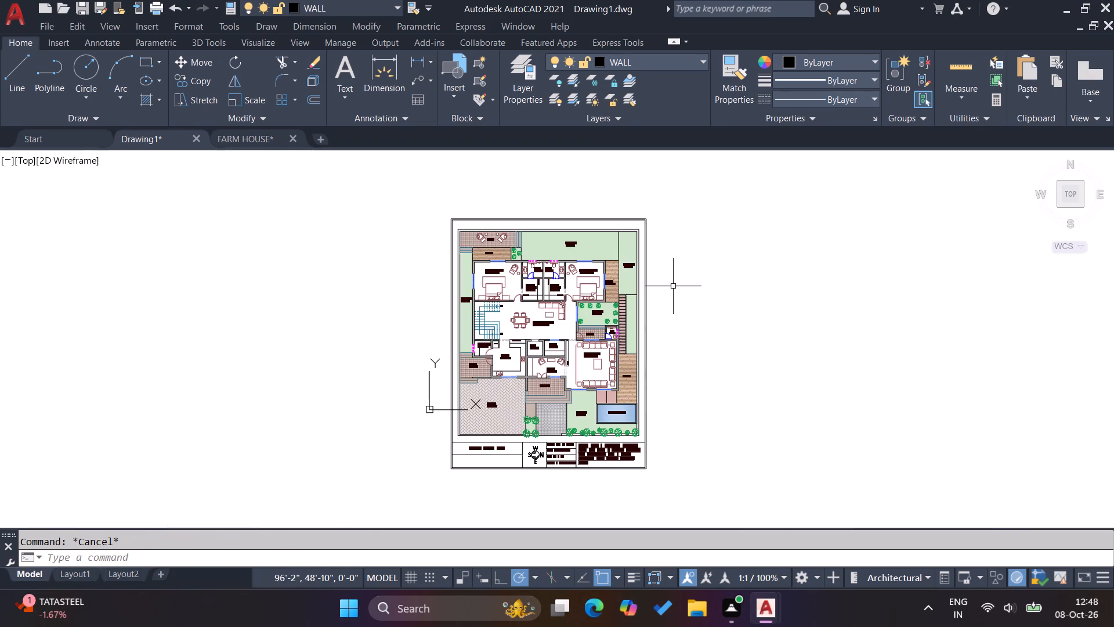
Set up the plot with the previous plot settings and window the plot area around the sheet's outer border.
{"action": "key", "text": "ctrl+p"}
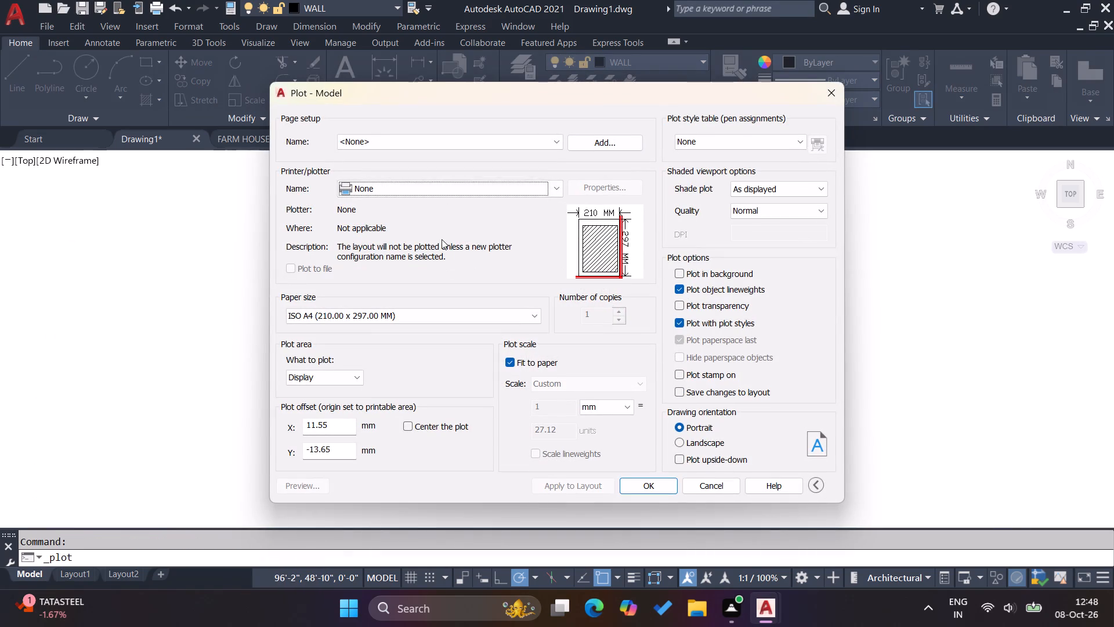
{"action": "left_click", "coordinate": [432, 146]}
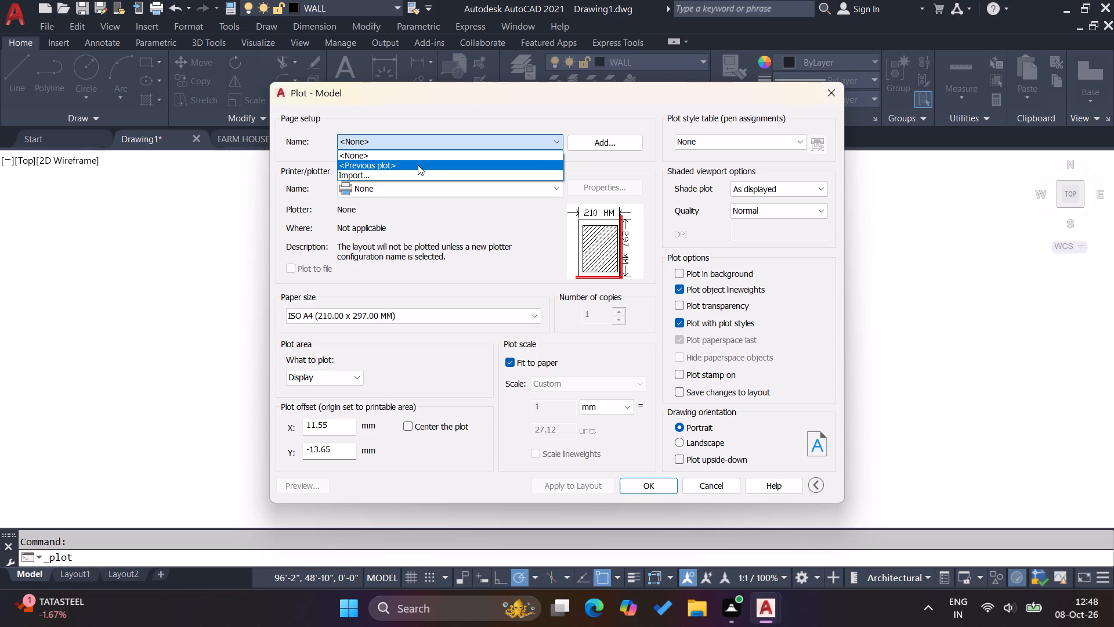
{"action": "left_click", "coordinate": [418, 165]}
{"action": "left_click", "coordinate": [438, 380]}
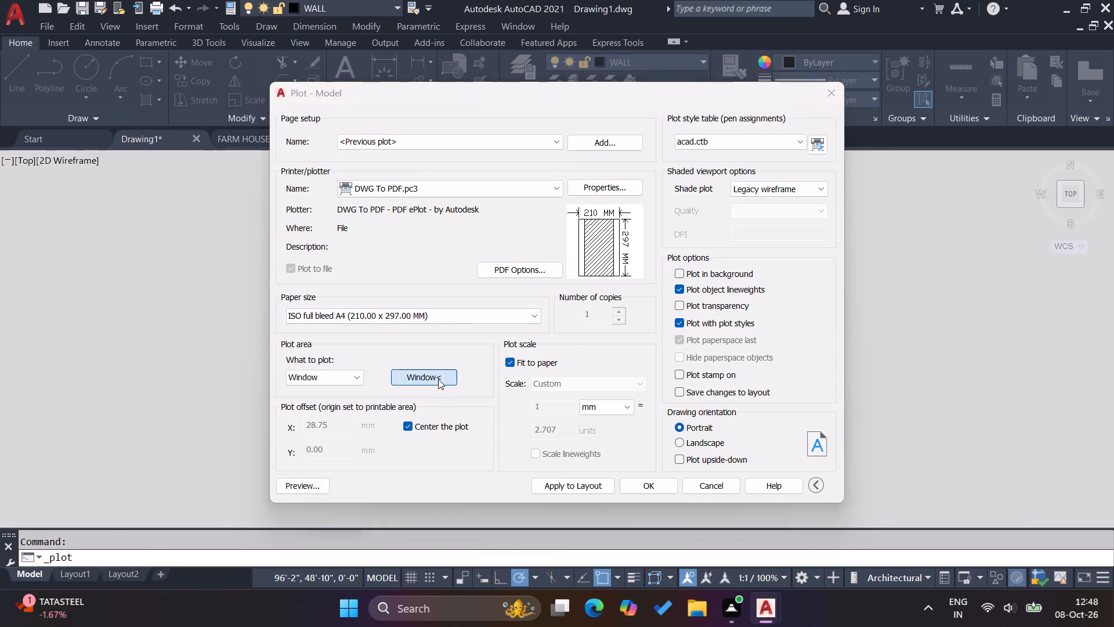
{"action": "scroll", "coordinate": [450, 201], "scroll_direction": "up", "scroll_amount": 3}
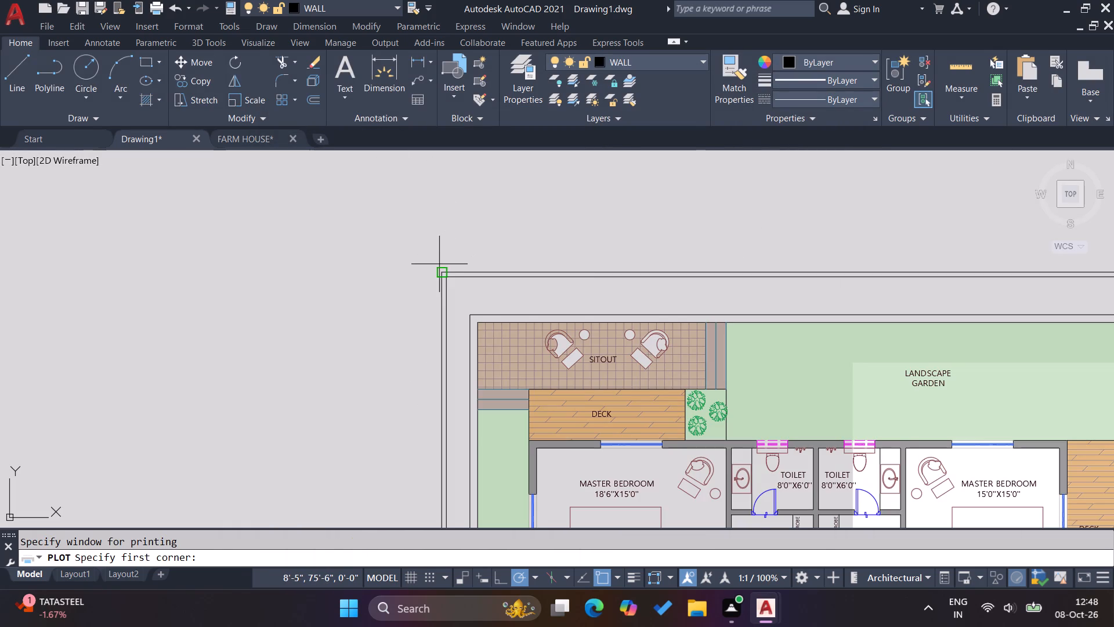
{"action": "left_click", "coordinate": [439, 266]}
{"action": "scroll", "coordinate": [383, 205], "scroll_direction": "down", "scroll_amount": 3}
{"action": "scroll", "coordinate": [596, 505], "scroll_direction": "up", "scroll_amount": 1}
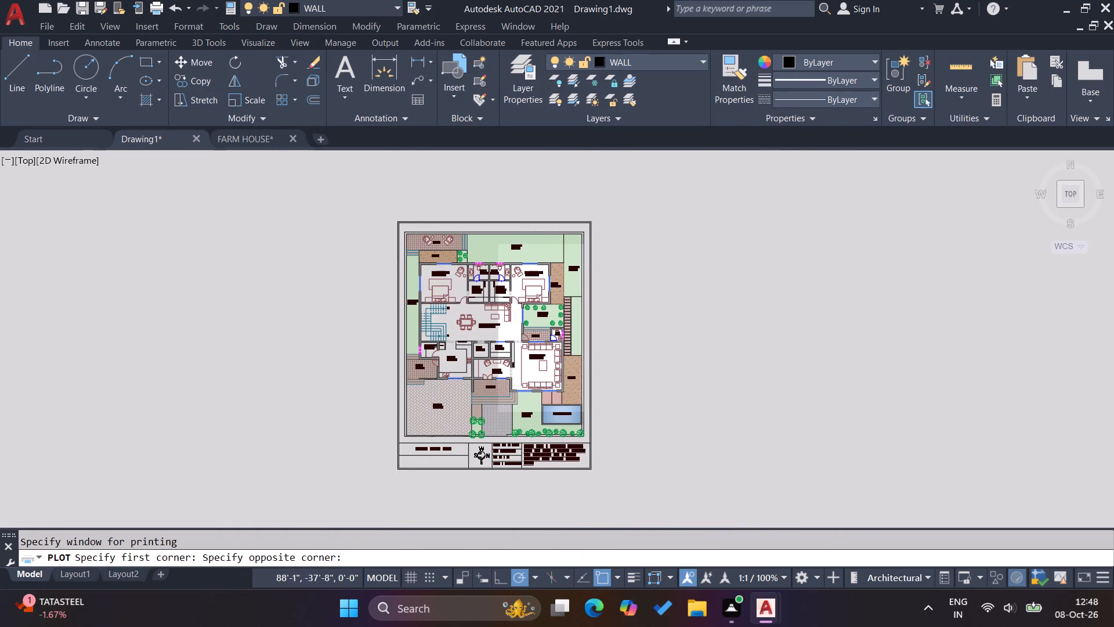
{"action": "scroll", "coordinate": [595, 501], "scroll_direction": "up", "scroll_amount": 2}
{"action": "left_click", "coordinate": [573, 372]}
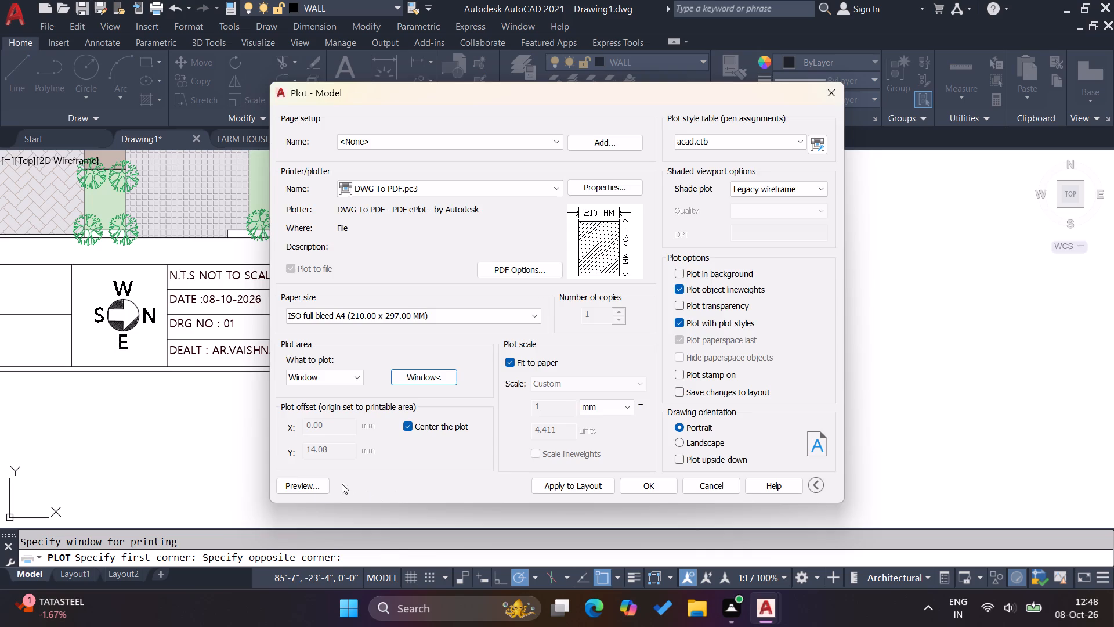
Preview the sheet and plot it to PDF as GROUND FLOOR VILLA in the SYMBOLISIS SOLUTION villa folder on drive G.
{"action": "left_click", "coordinate": [317, 489]}
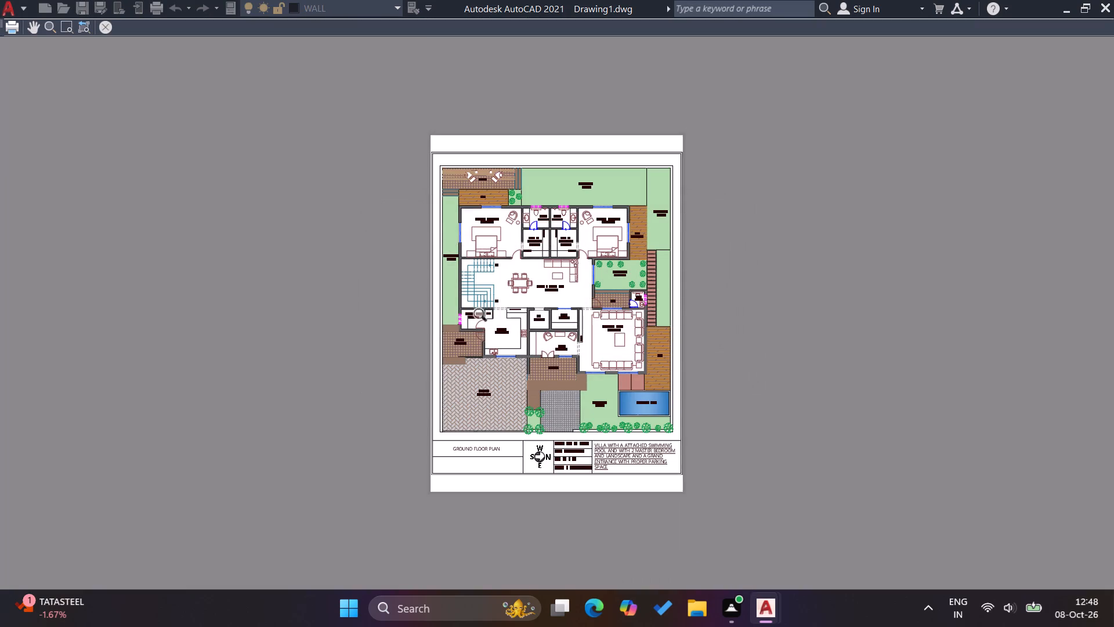
{"action": "scroll", "coordinate": [549, 320], "scroll_direction": "up", "scroll_amount": 1}
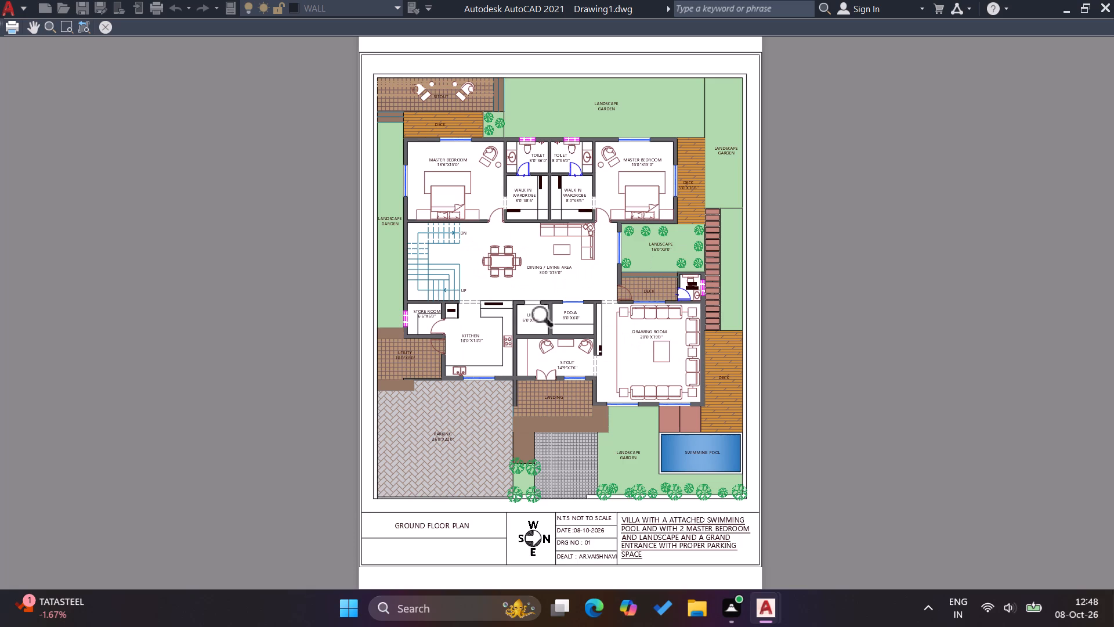
{"action": "scroll", "coordinate": [549, 320], "scroll_direction": "down", "scroll_amount": 1}
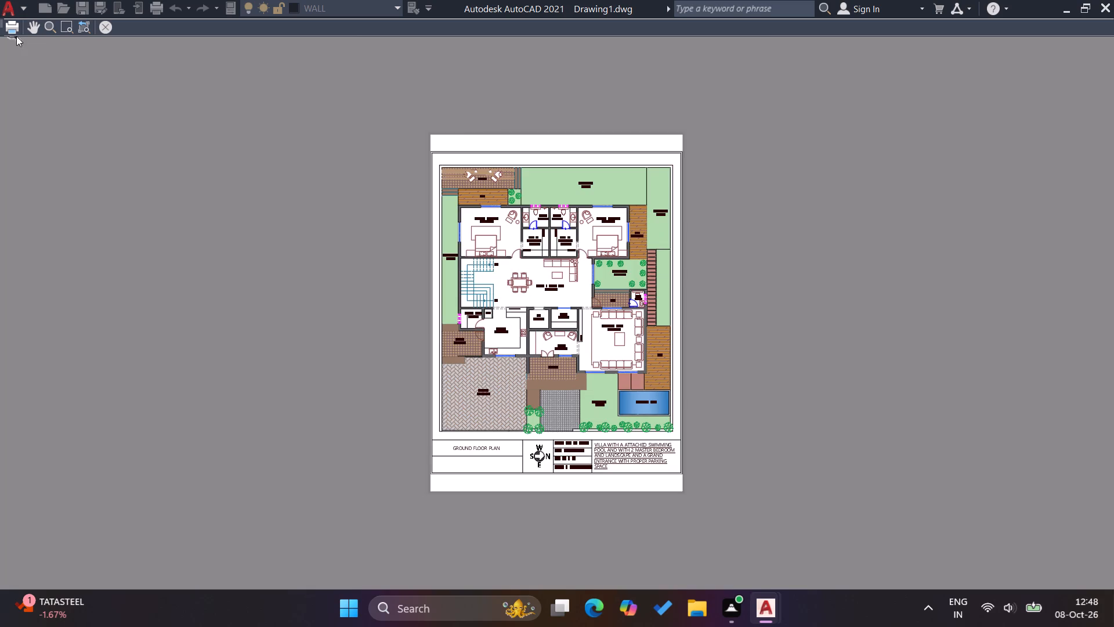
{"action": "left_click", "coordinate": [16, 31]}
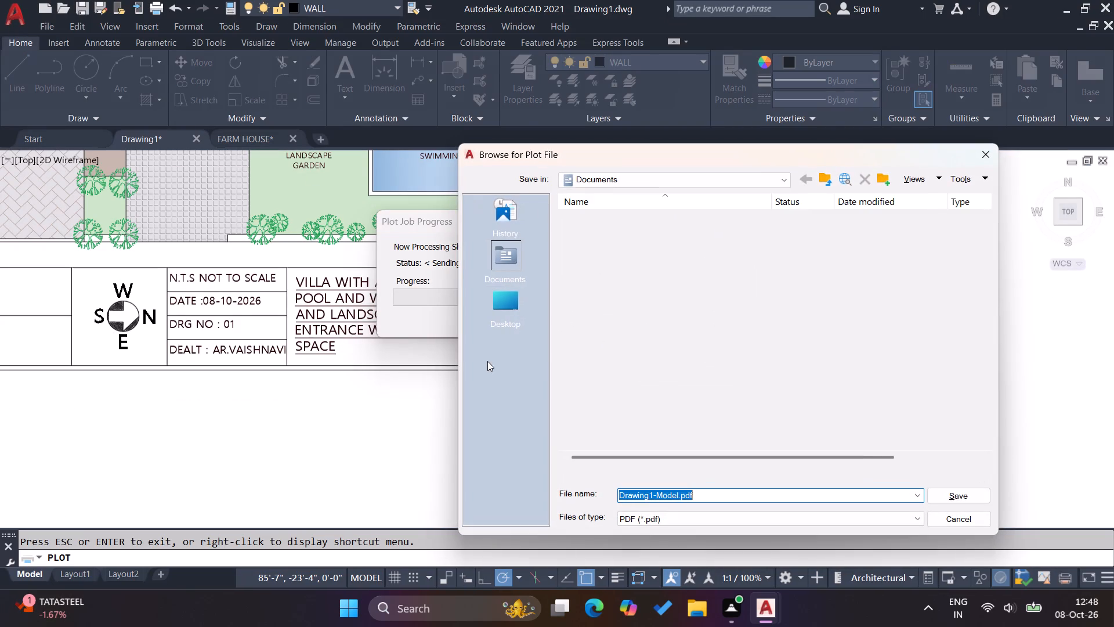
{"action": "left_click", "coordinate": [621, 175]}
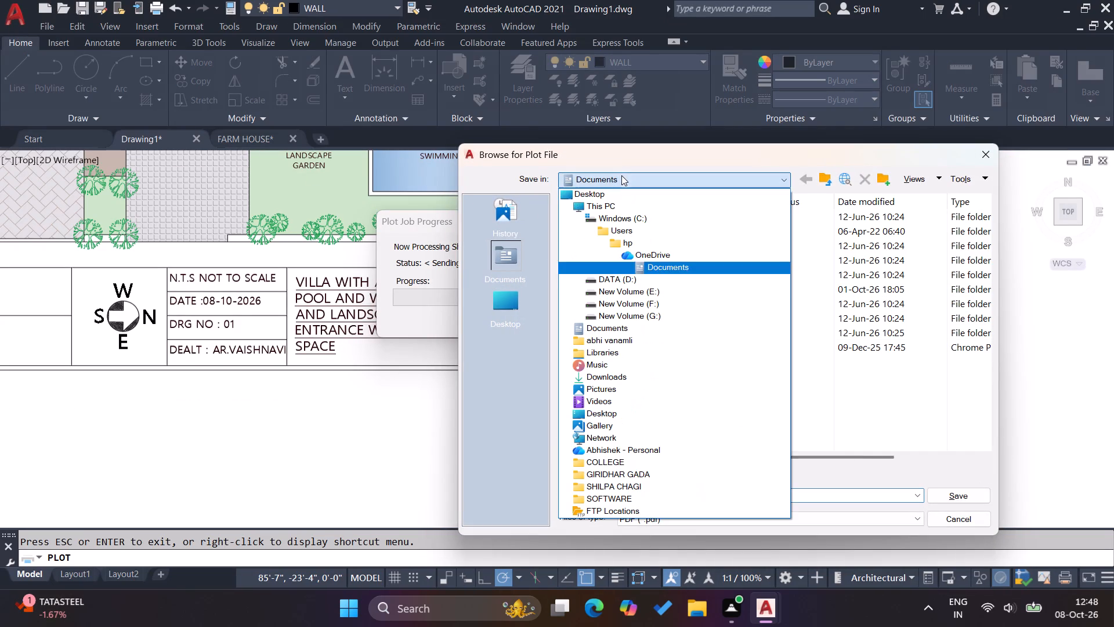
{"action": "left_click", "coordinate": [653, 322]}
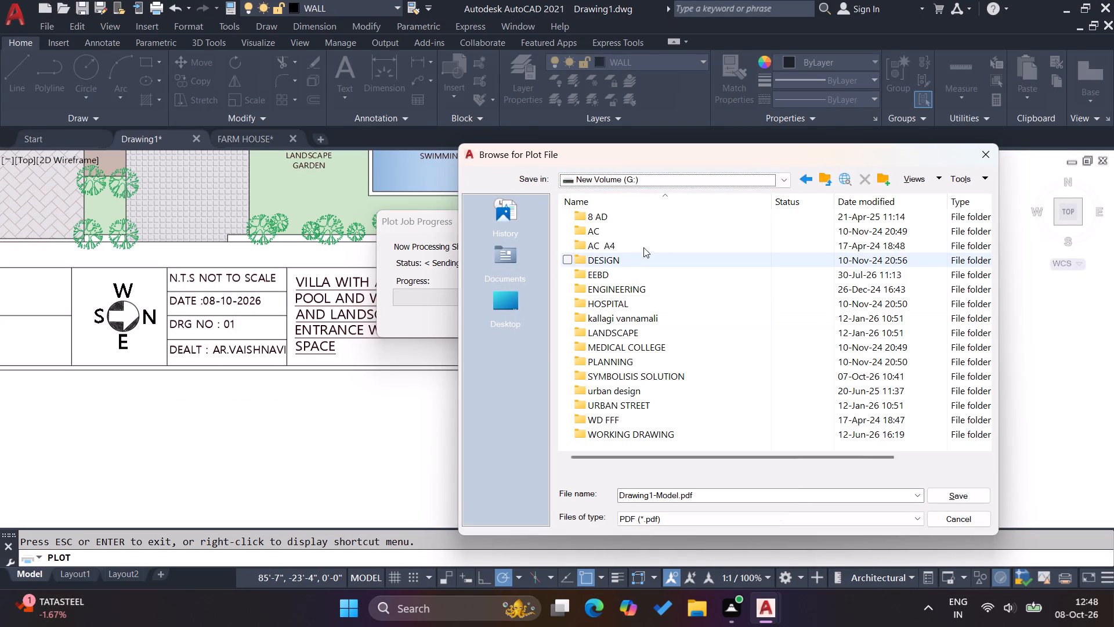
{"action": "double_click", "coordinate": [642, 378]}
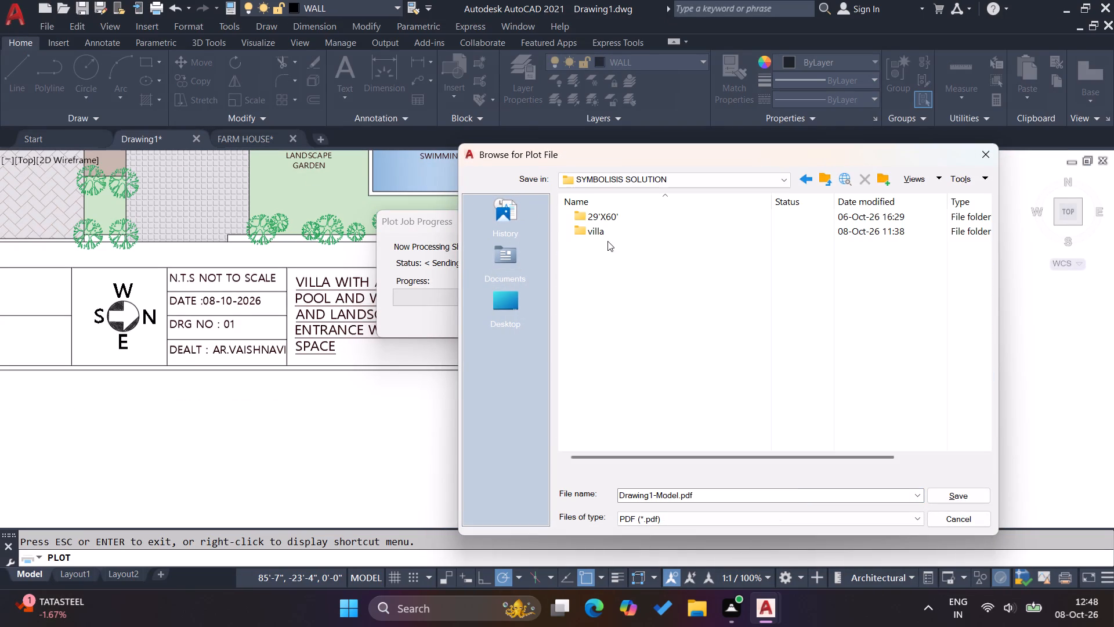
{"action": "double_click", "coordinate": [605, 233]}
{"action": "left_click", "coordinate": [704, 498]}
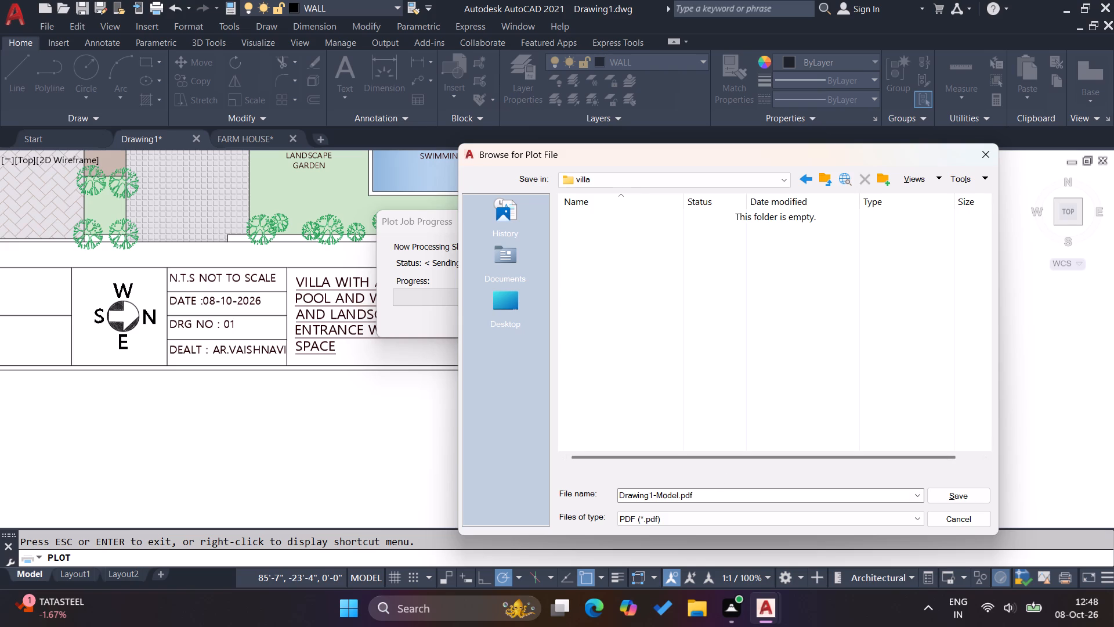
{"action": "key", "text": "BackSpace"}
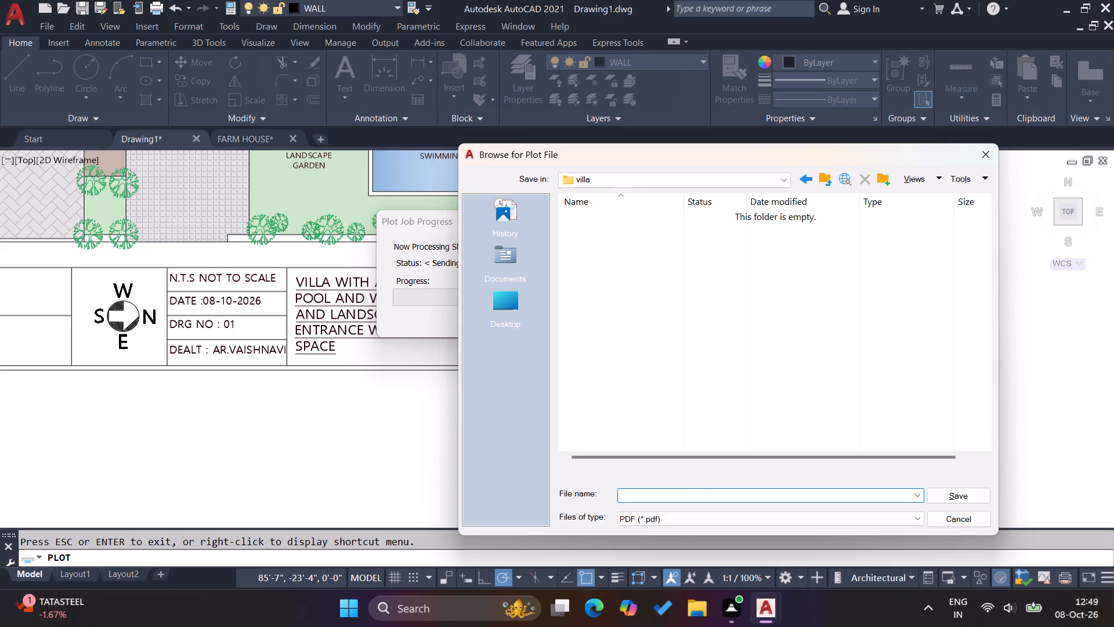
{"action": "type", "text": "GROUND FLOOR VILLA"}
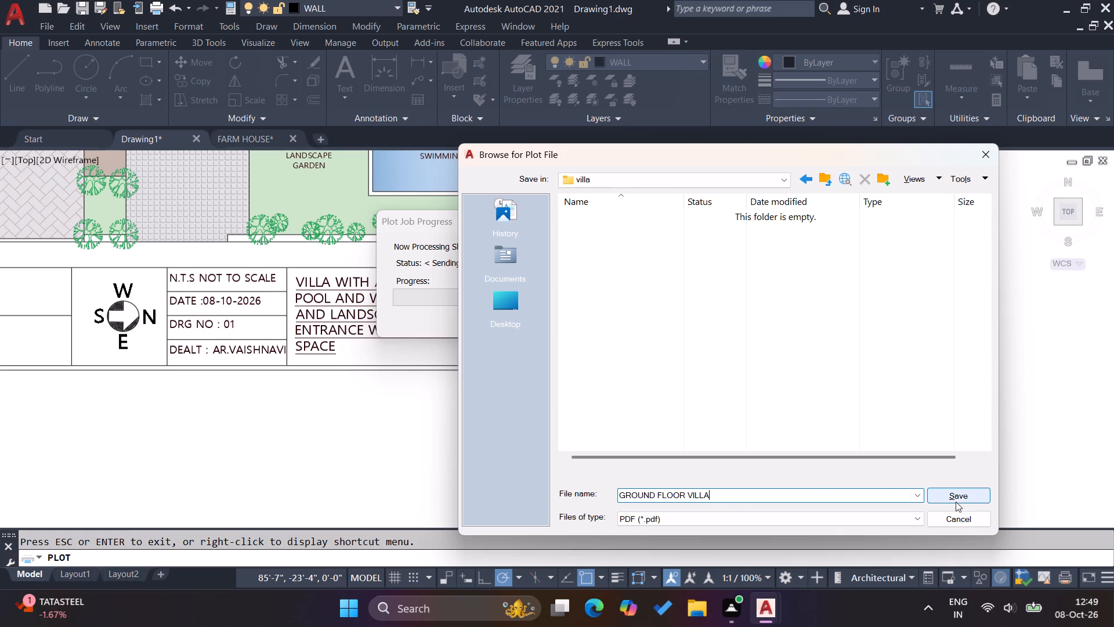
{"action": "left_click", "coordinate": [955, 501]}
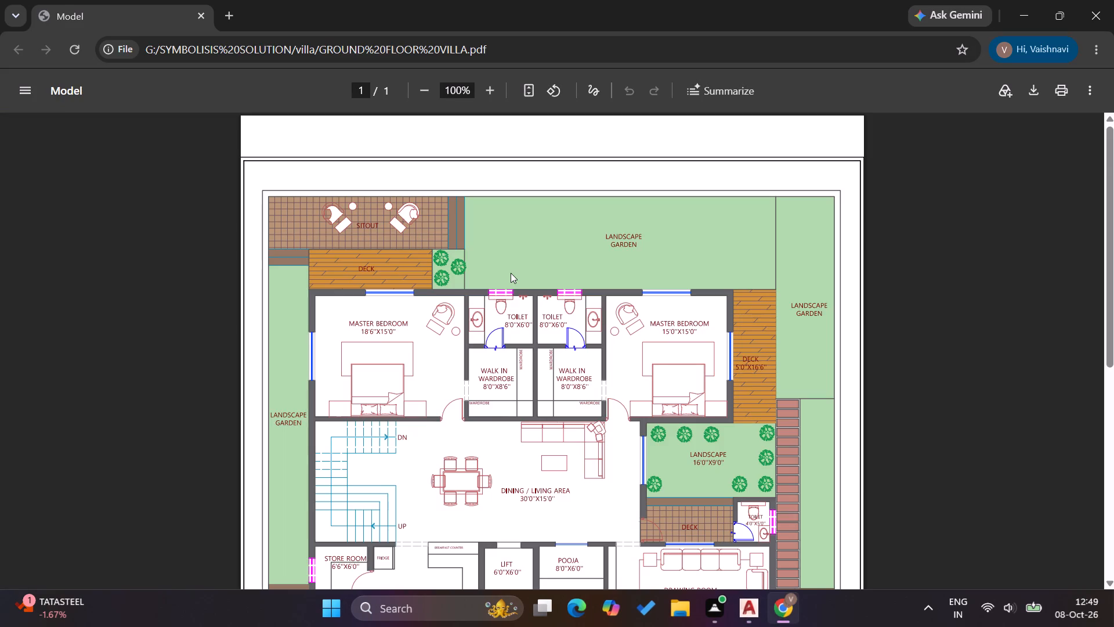
Review the plotted PDF from the floor plan down to the title block and close it.
{"action": "scroll", "coordinate": [511, 273], "scroll_direction": "down", "scroll_amount": 4}
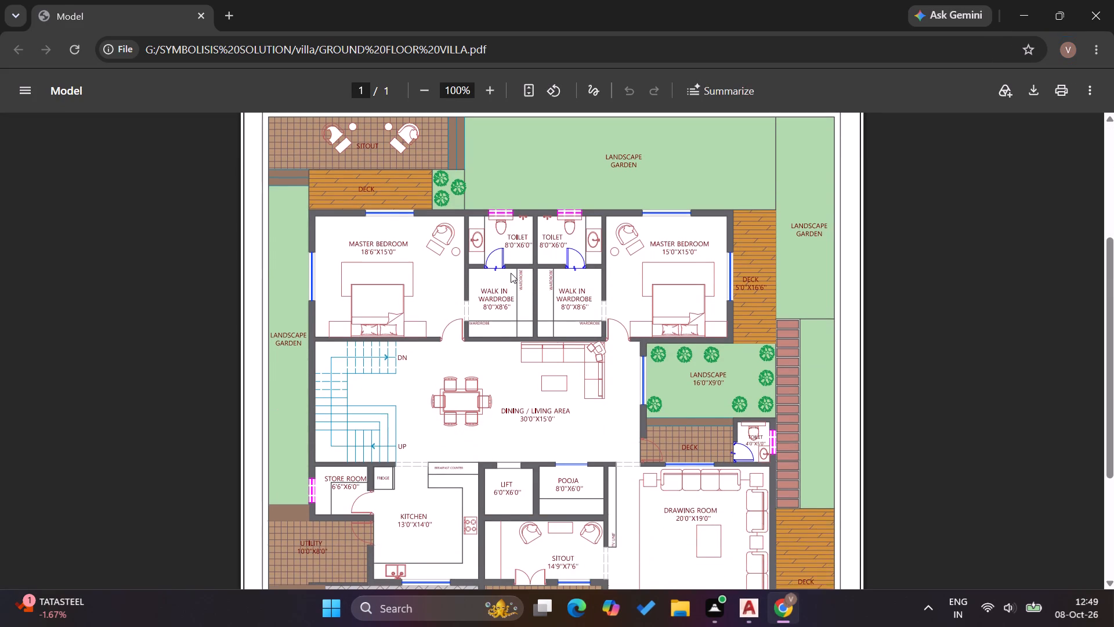
{"action": "scroll", "coordinate": [511, 273], "scroll_direction": "down", "scroll_amount": 4}
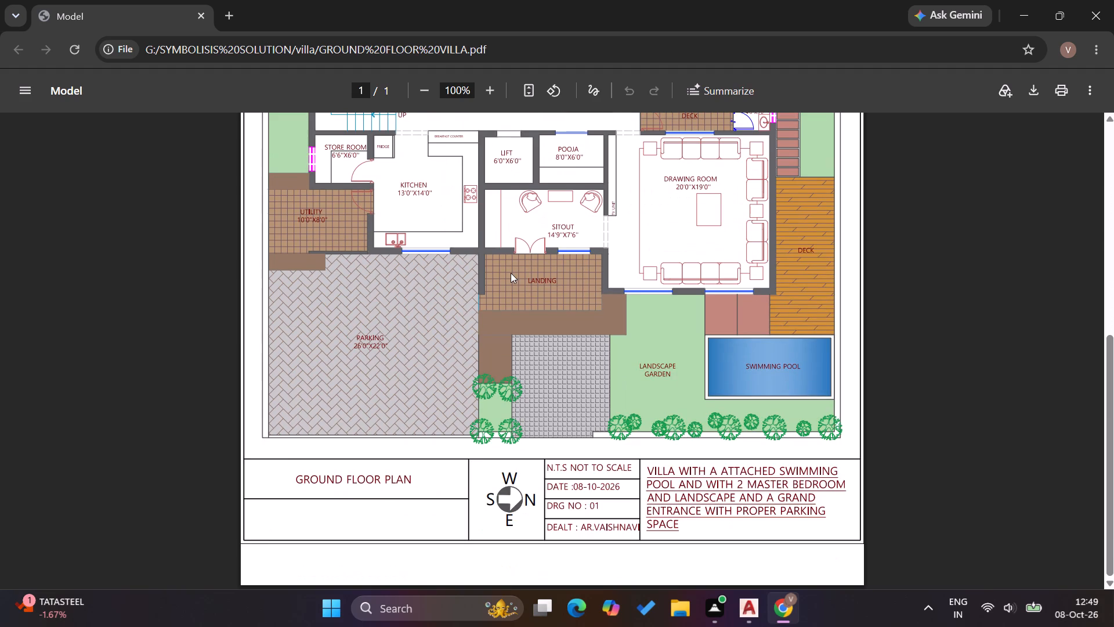
{"action": "left_click", "coordinate": [1095, 7]}
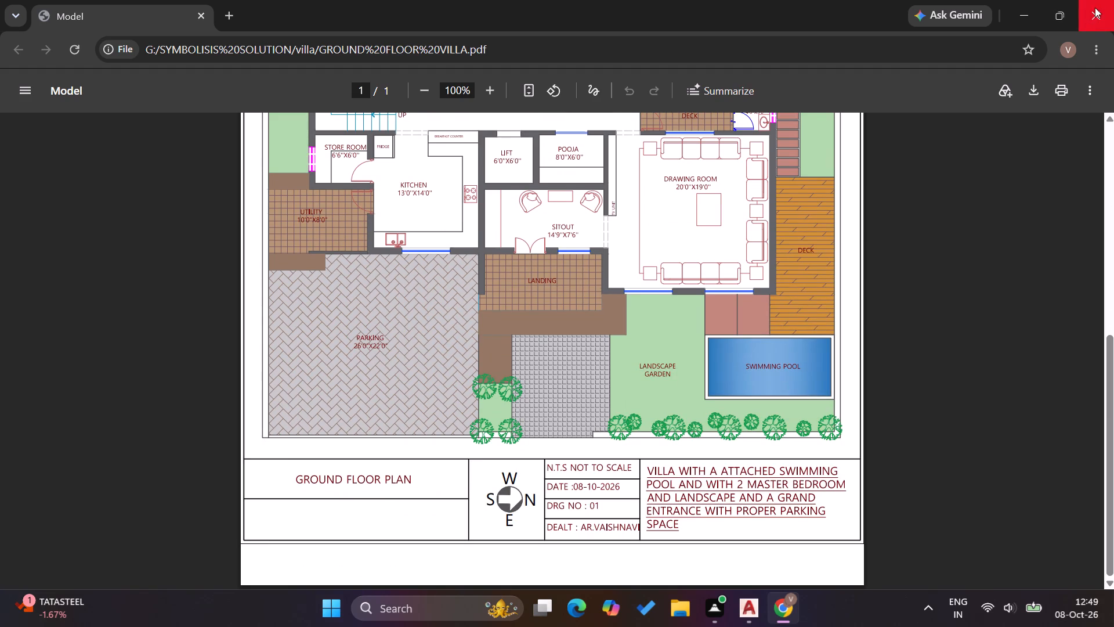
Turn off command log file recording with LOGFILEOFF.
{"action": "scroll", "coordinate": [575, 309], "scroll_direction": "down", "scroll_amount": 4}
{"action": "scroll", "coordinate": [518, 264], "scroll_direction": "up", "scroll_amount": 1}
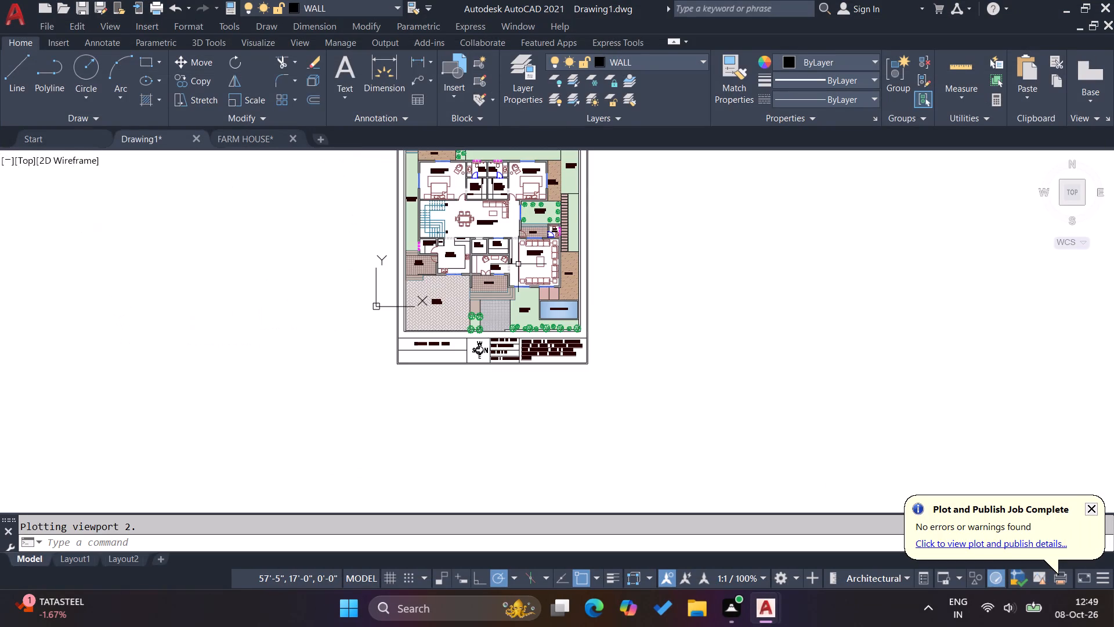
{"action": "type", "text": "LO"}
{"action": "type", "text": "G OFF"}
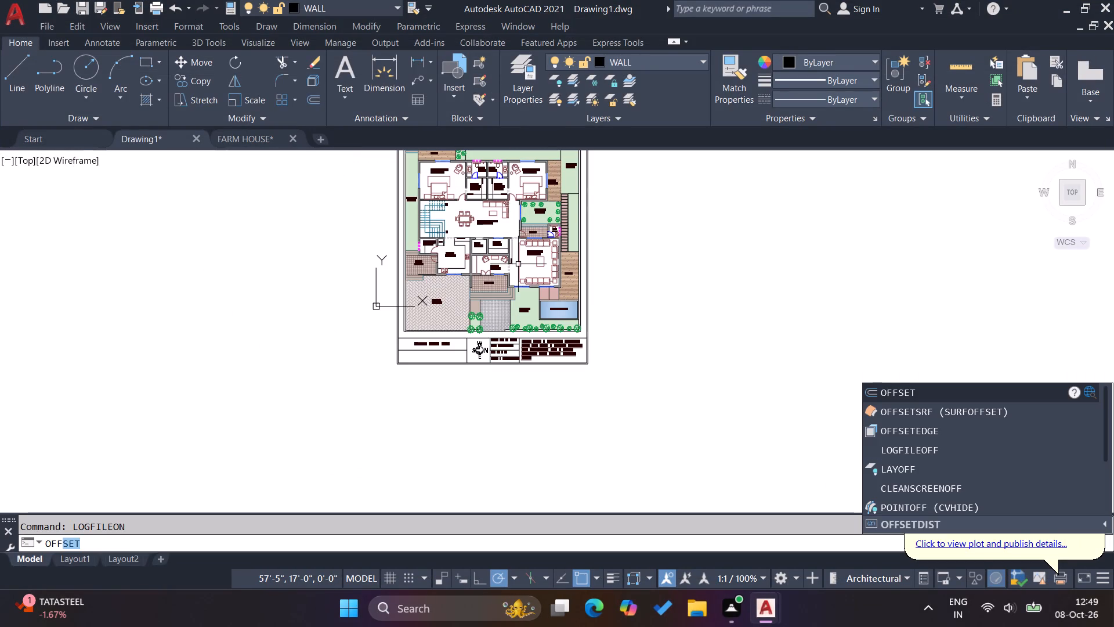
{"action": "key", "text": "BackSpace"}
{"action": "key", "text": "BackSpace"}
{"action": "key", "text": "BackSpace"}
{"action": "key", "text": "BackSpace"}
{"action": "key", "text": "BackSpace"}
{"action": "key", "text": "BackSpace"}
{"action": "key", "text": "BackSpace"}
{"action": "key", "text": "BackSpace"}
{"action": "key", "text": "BackSpace"}
{"action": "key", "text": "BackSpace"}
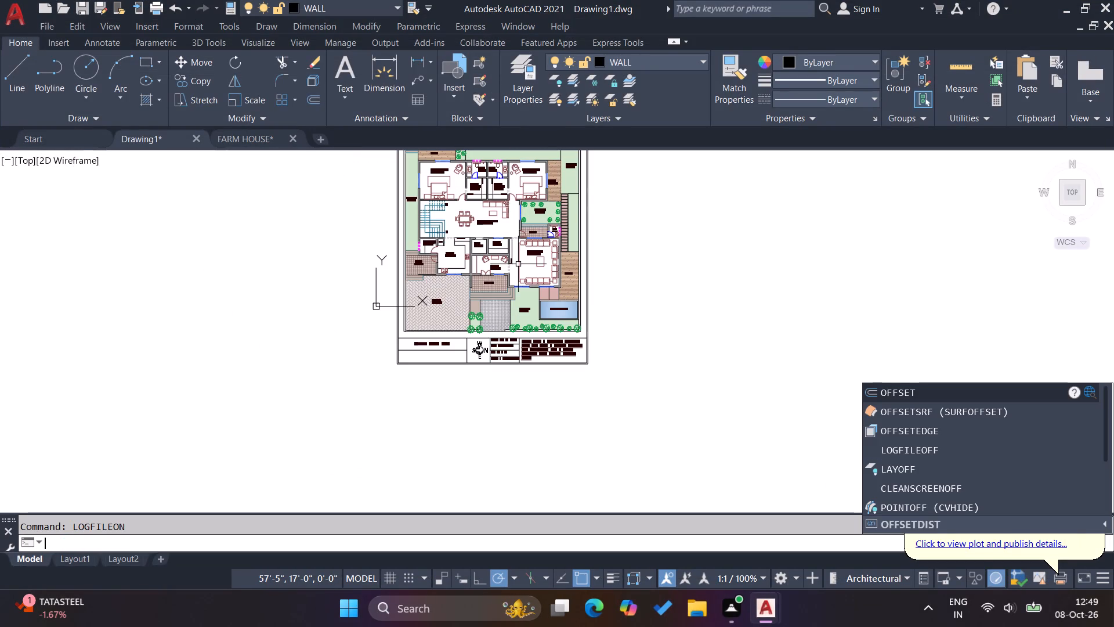
{"action": "type", "text": "LOG"}
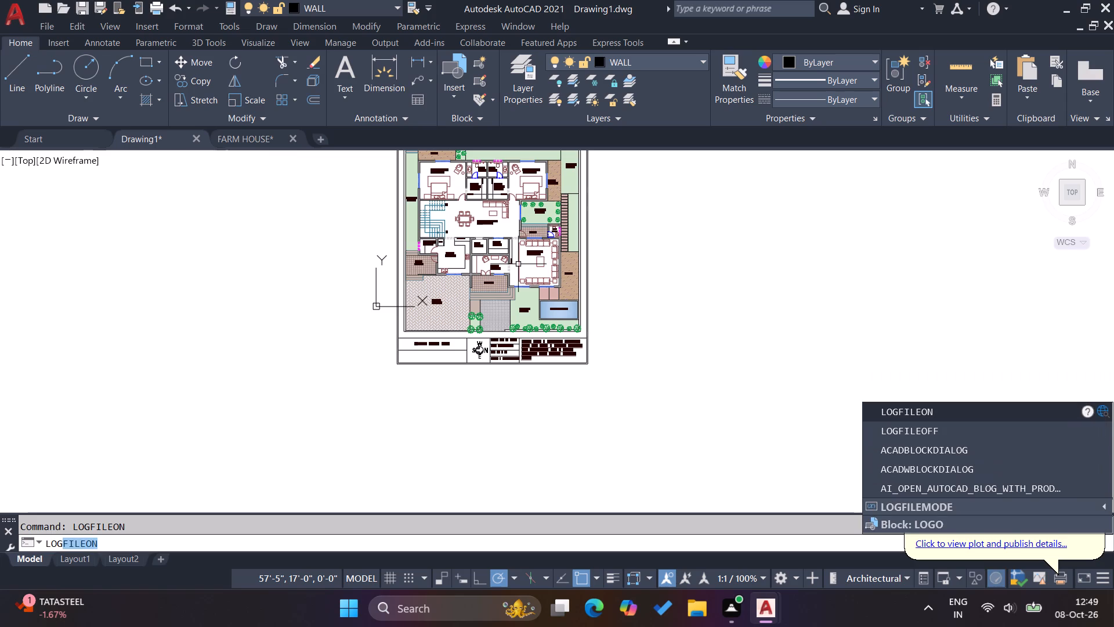
{"action": "left_click", "coordinate": [917, 430]}
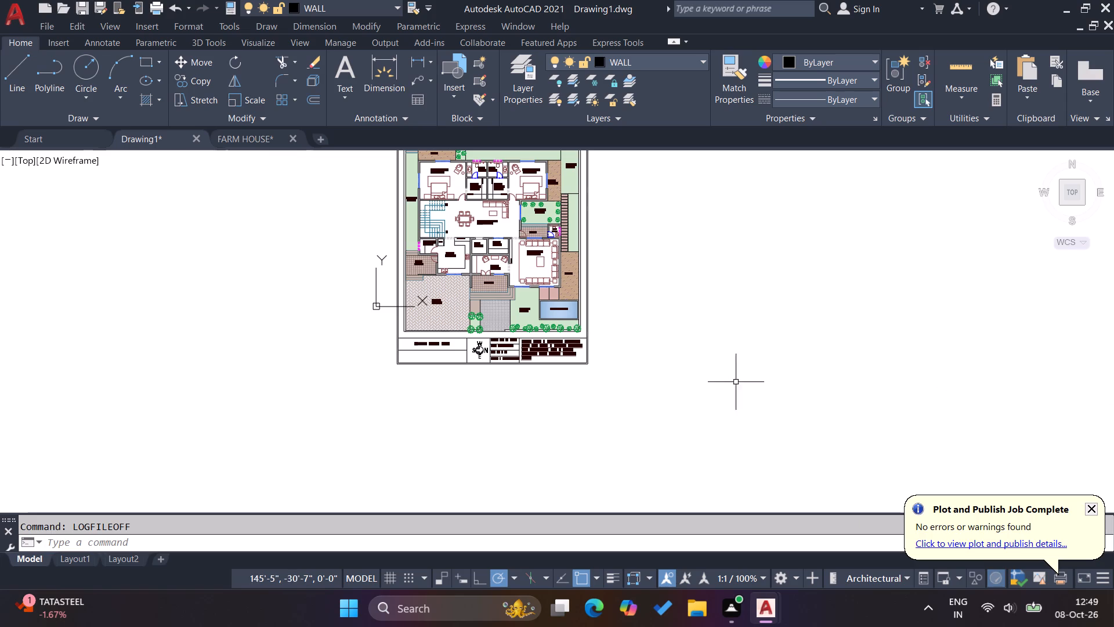
Save Drawing1.
{"action": "scroll", "coordinate": [634, 409], "scroll_direction": "down", "scroll_amount": 2}
{"action": "key", "text": "ctrl+s"}
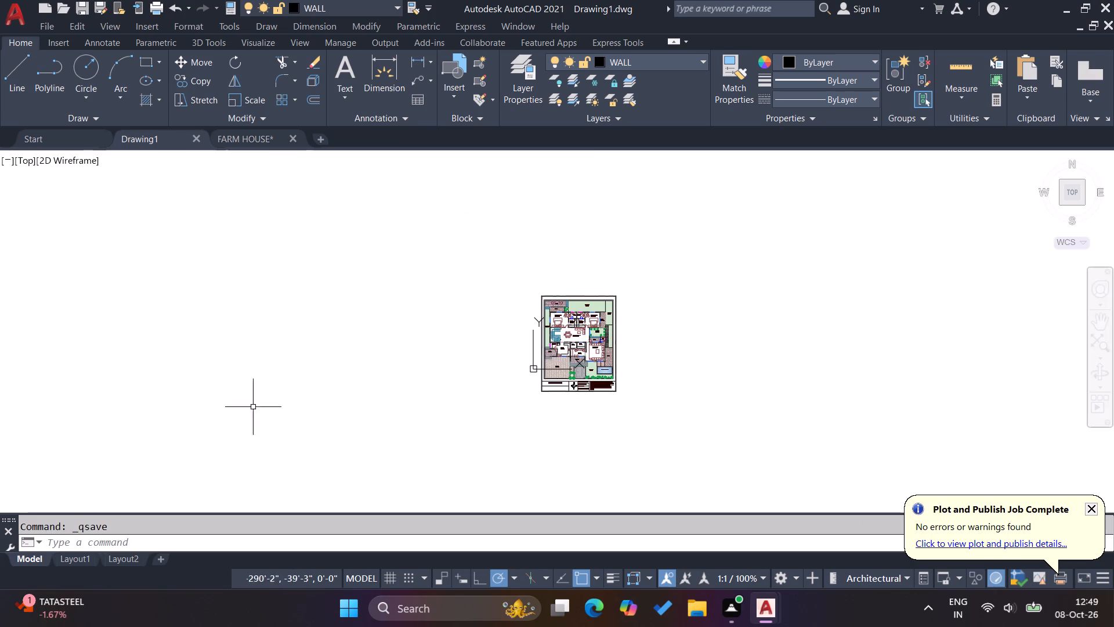